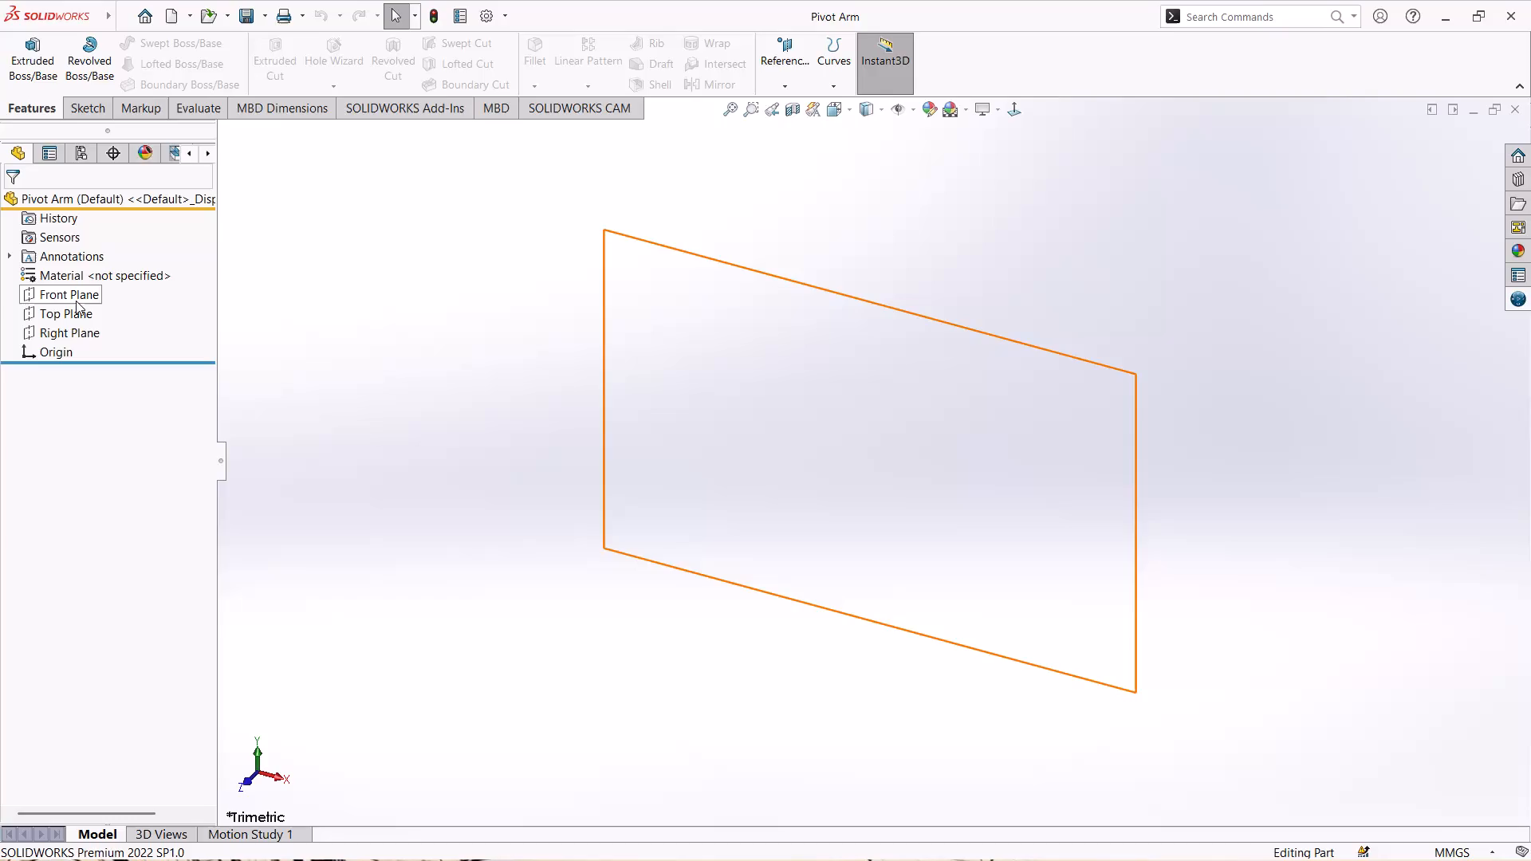
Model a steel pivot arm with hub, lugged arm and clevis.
Start a sketch on the Front Plane and draw two concentric circles centred on the origin, the outer about 84 mm in diameter.
click(75, 301)
click(84, 278)
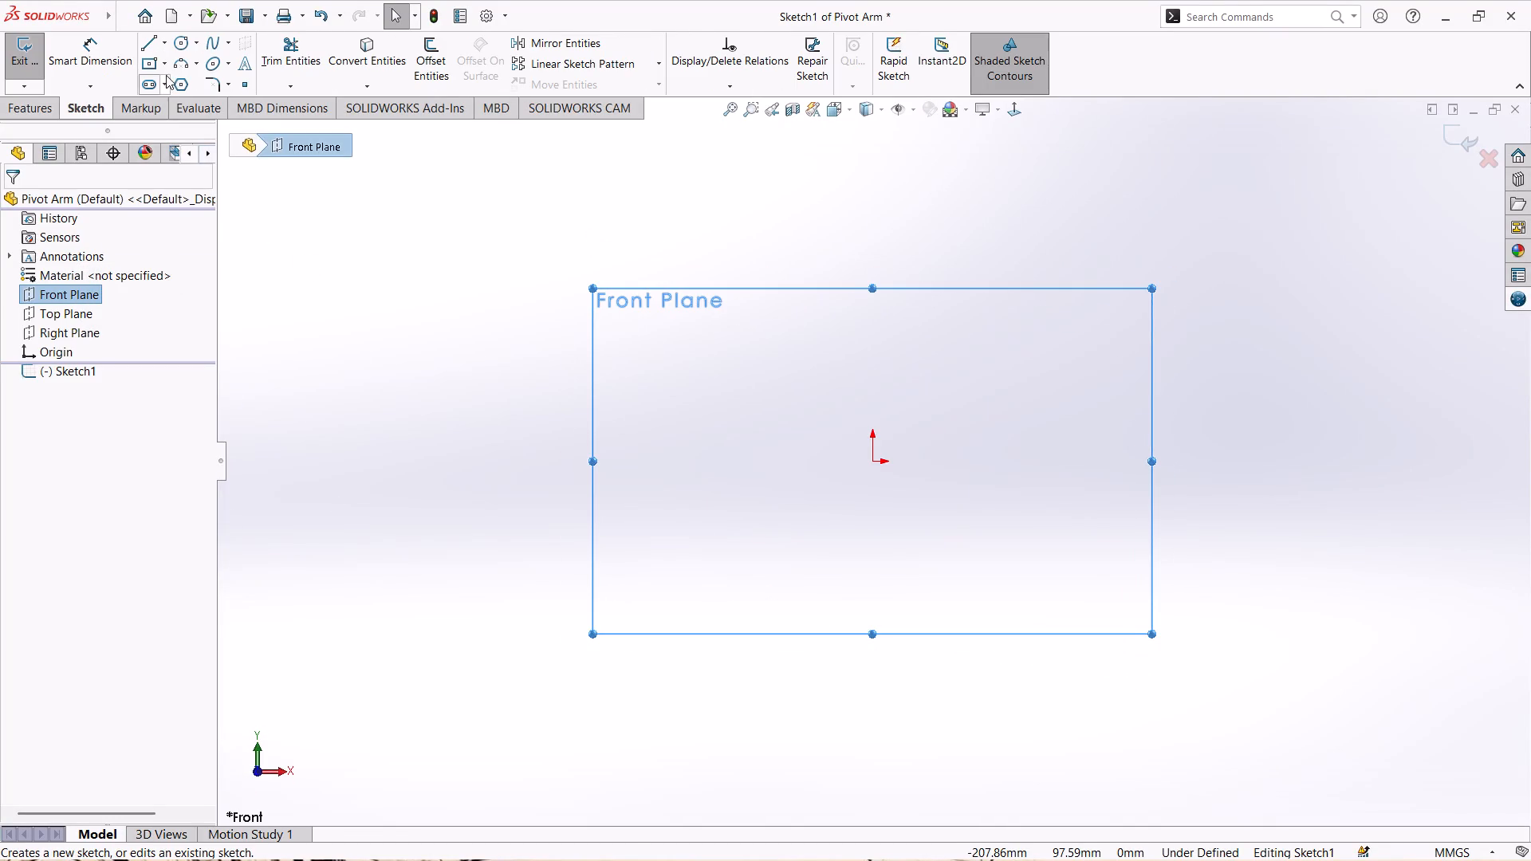
click(171, 41)
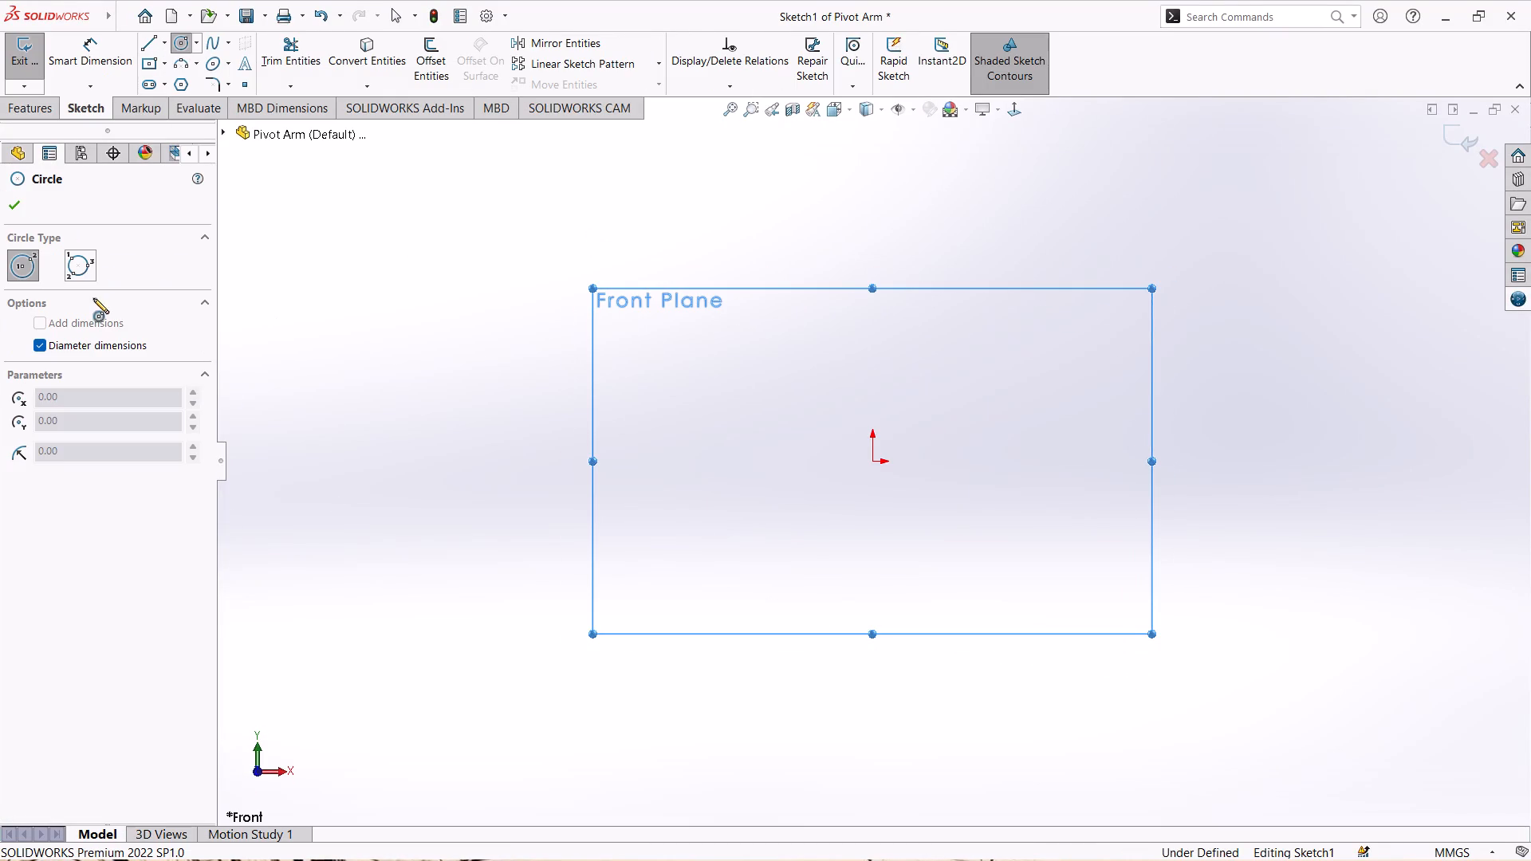
click(874, 459)
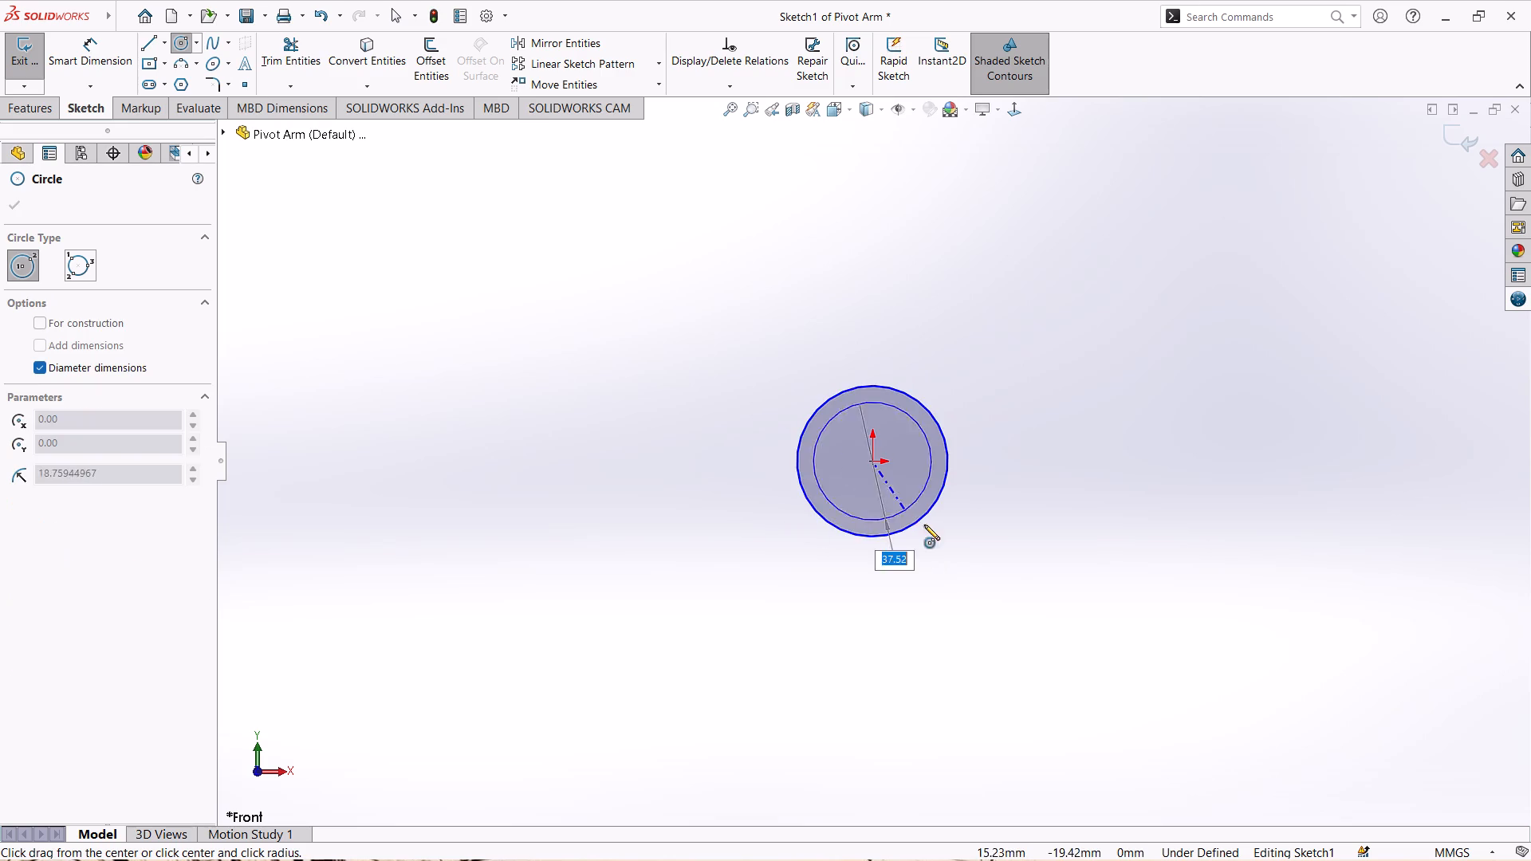
click(962, 559)
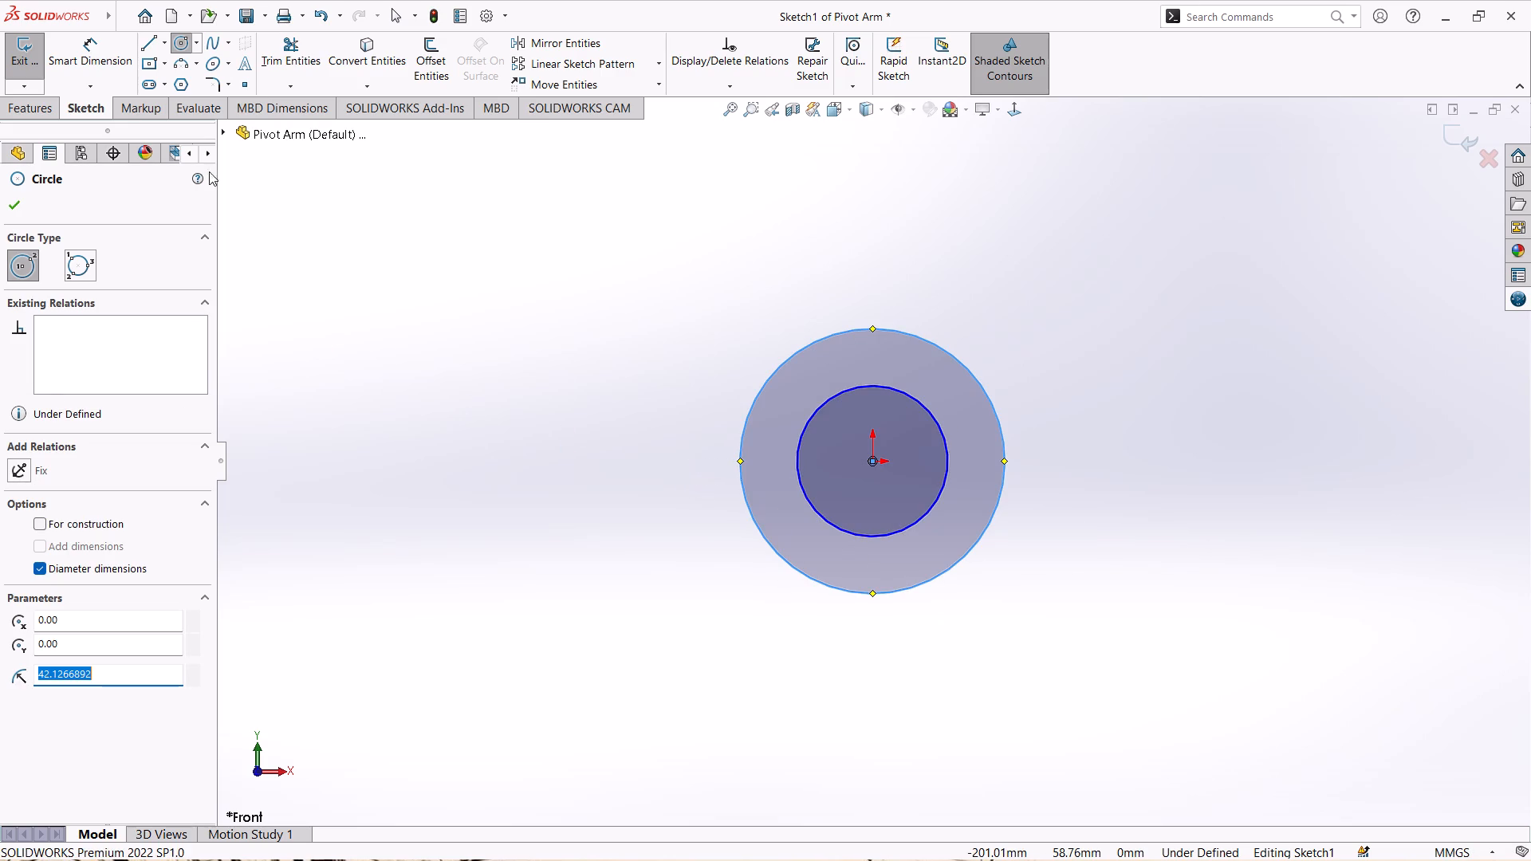
Dimension the outer circle's diameter to 65 mm and the inner circle's to 35 mm, and close the sketch.
click(91, 56)
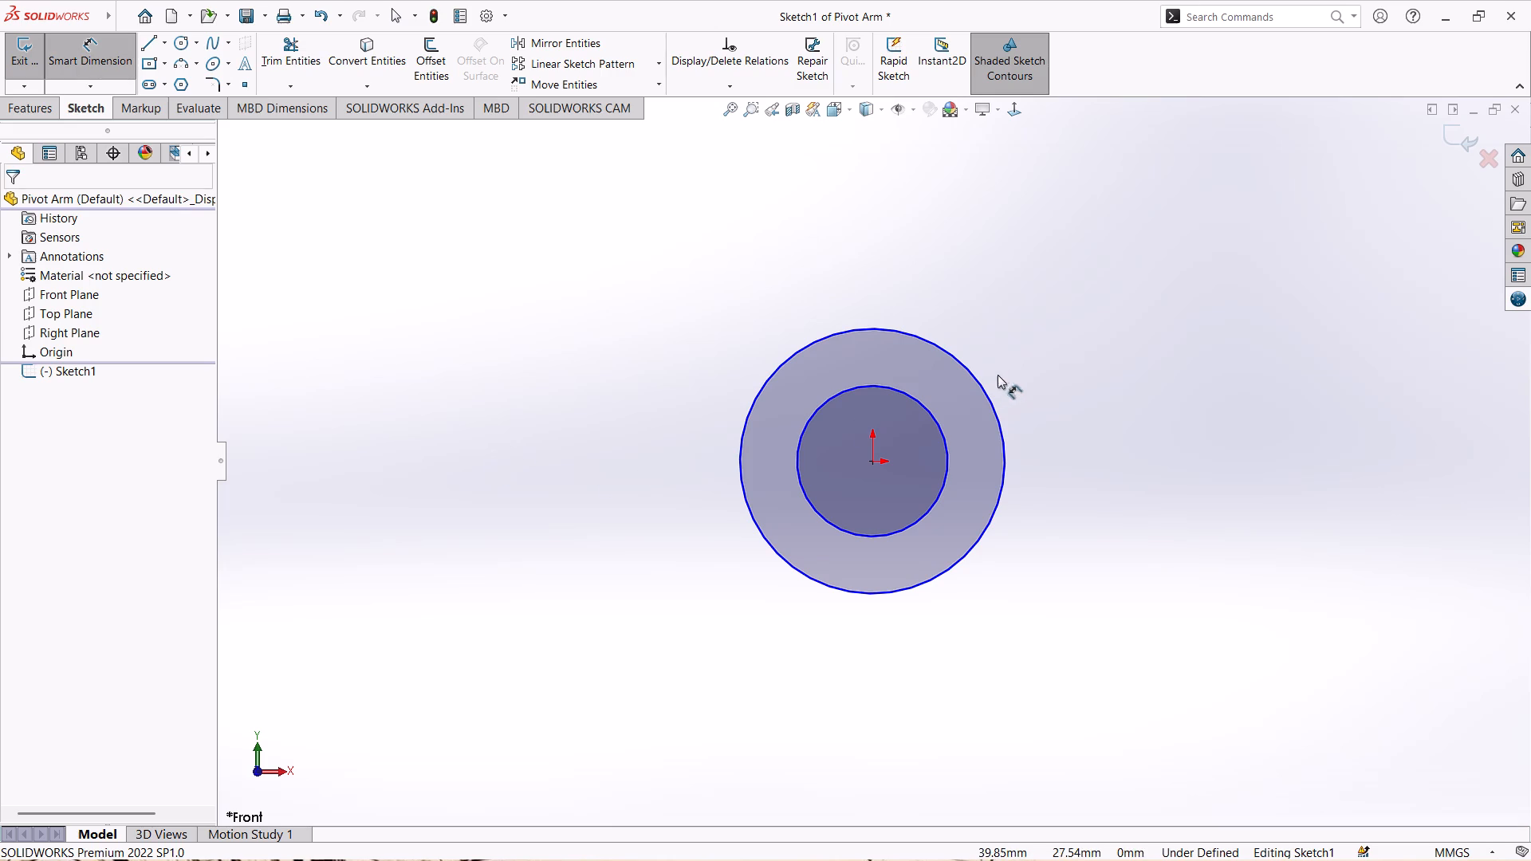
click(990, 402)
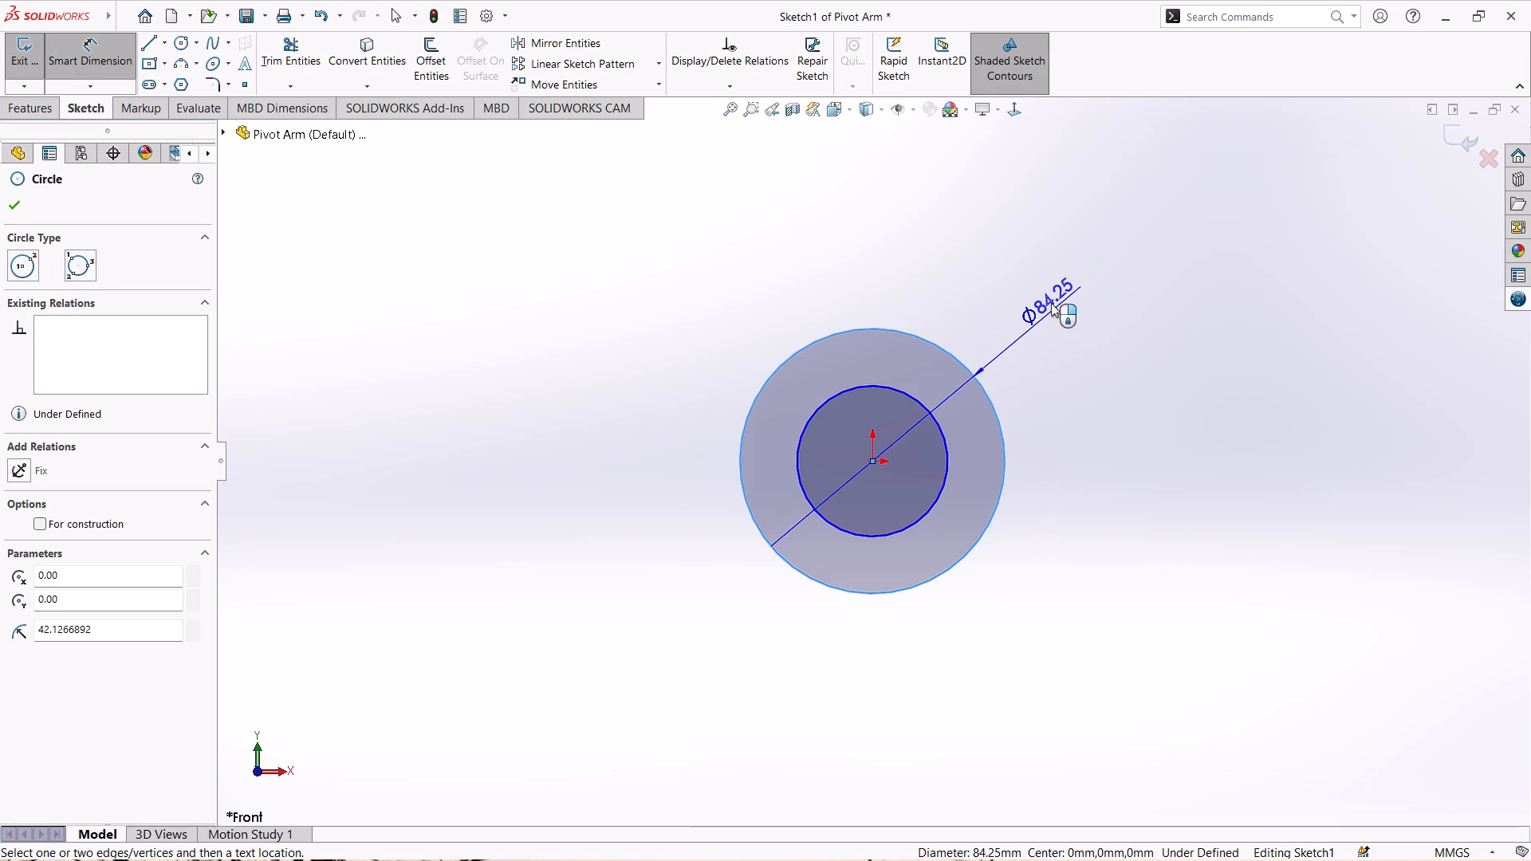
click(1050, 301)
text(65)
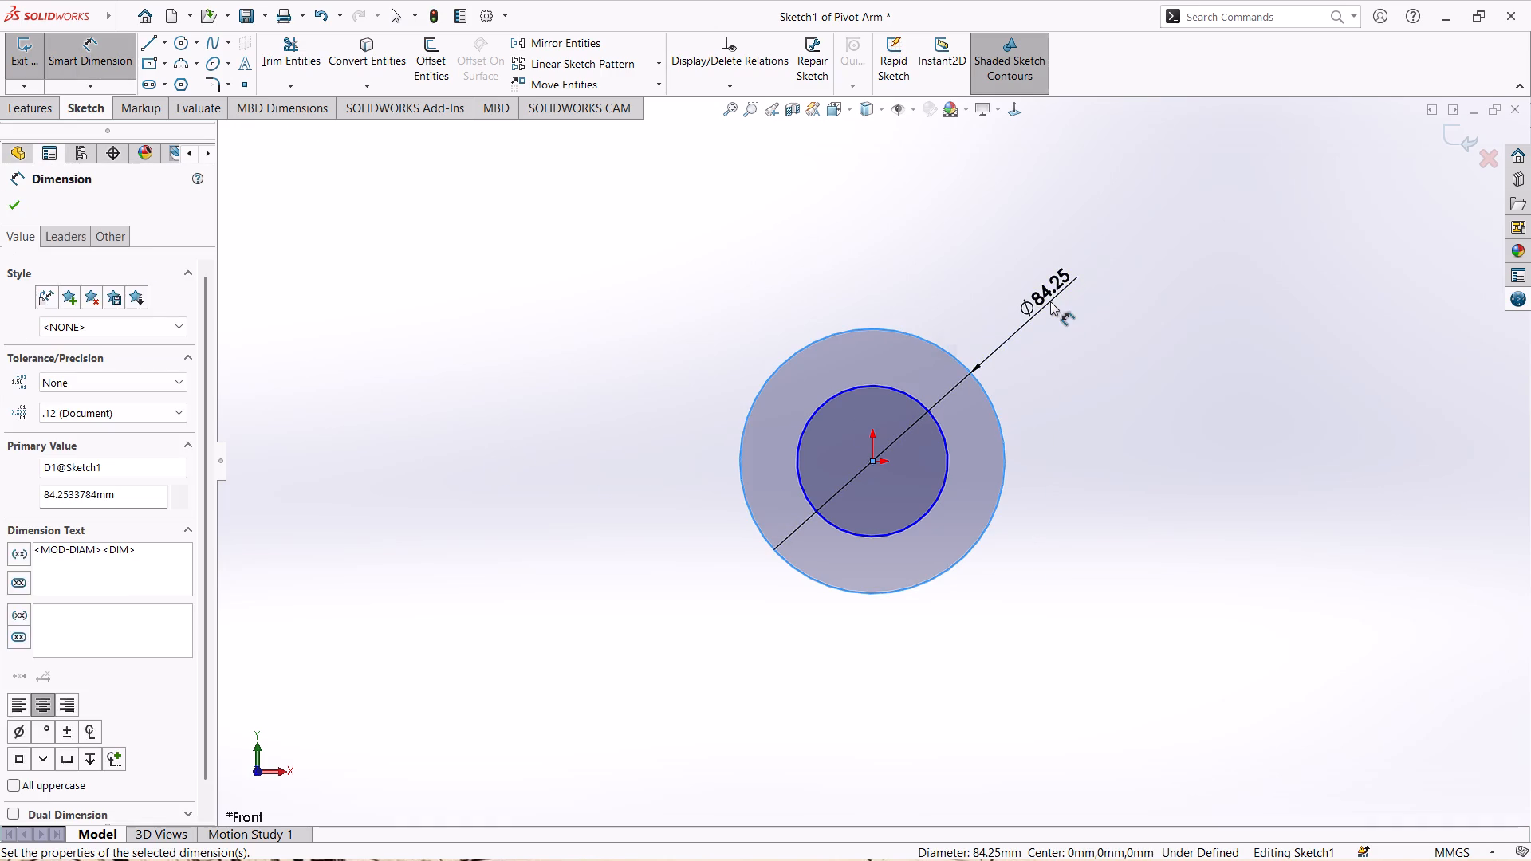
key(Return)
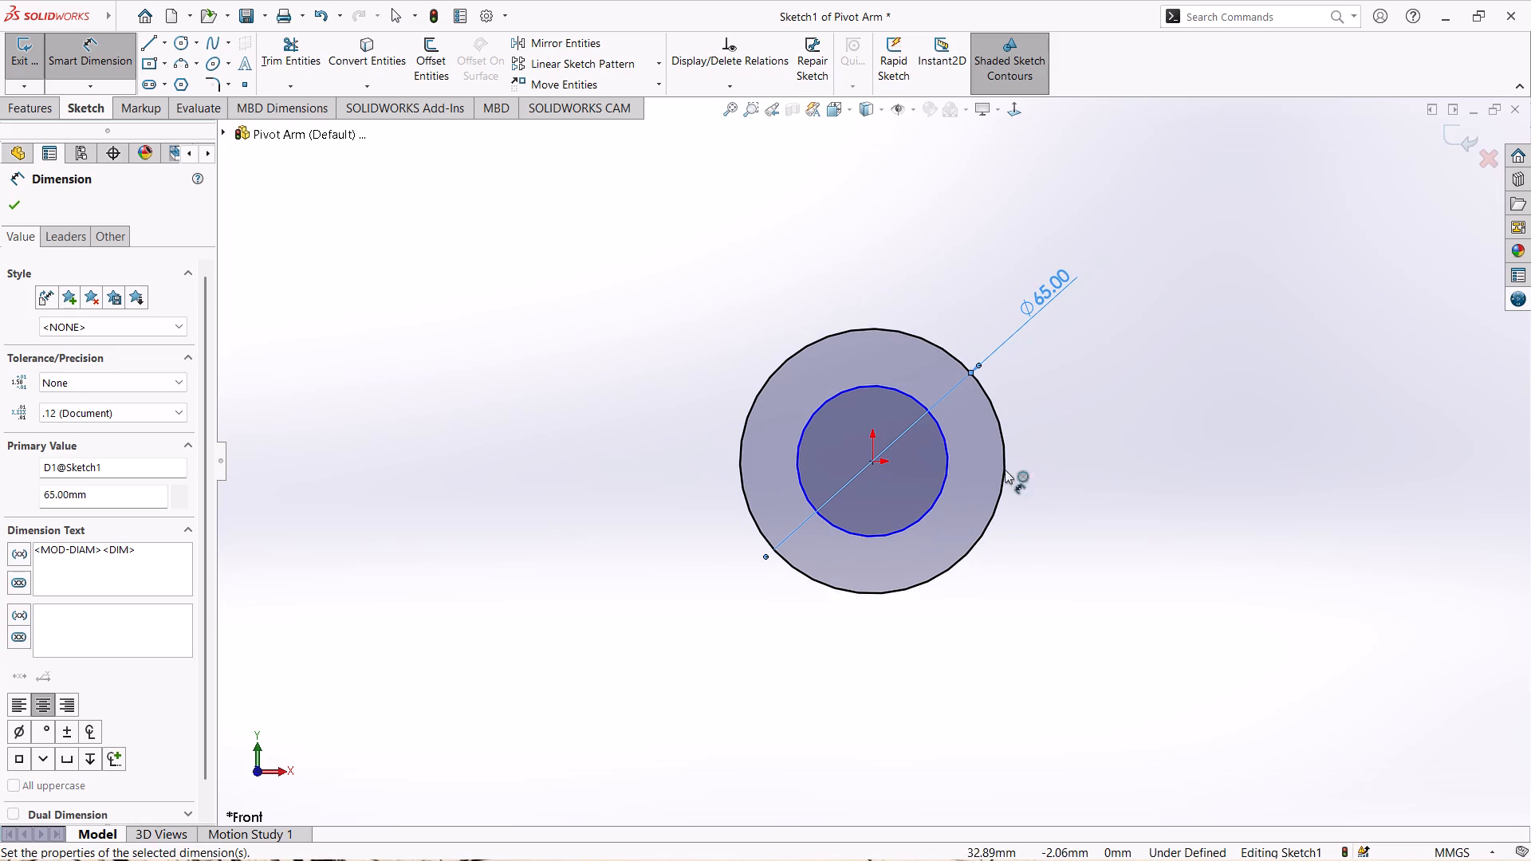
click(948, 466)
click(1101, 370)
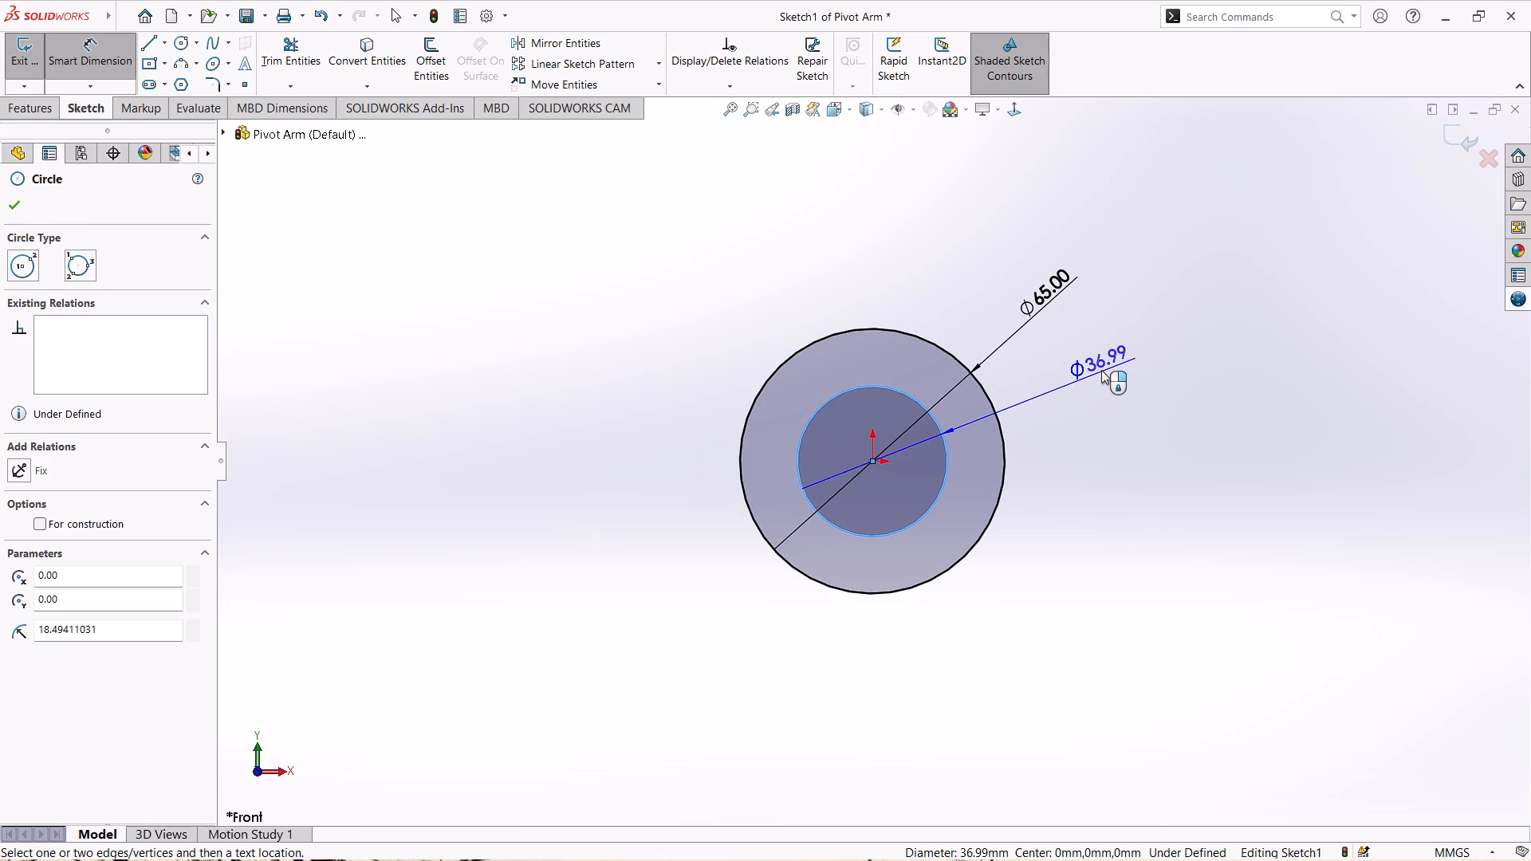
text(35)
key(Return)
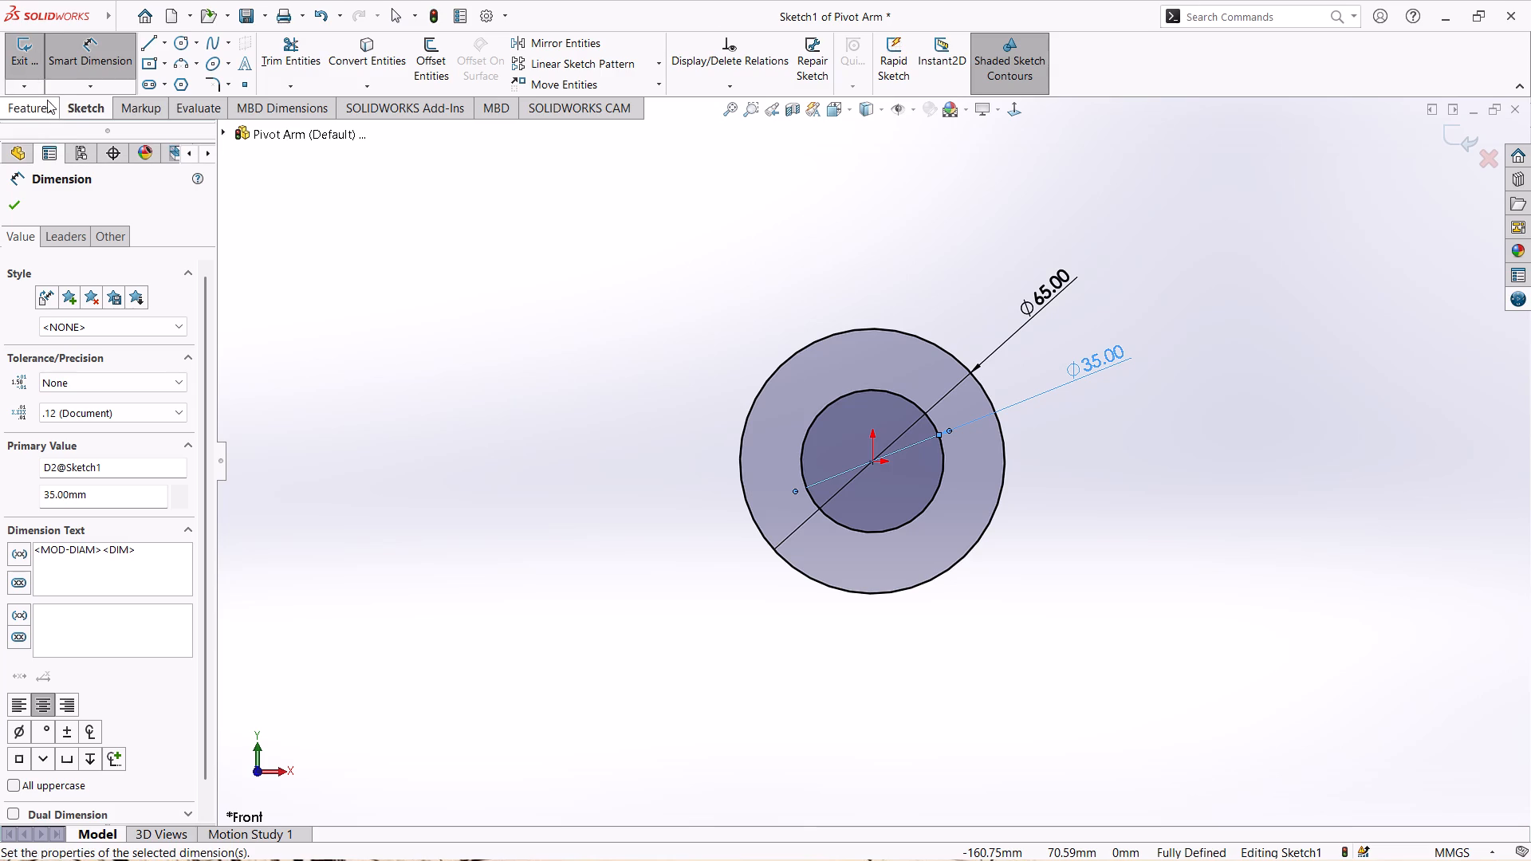
click(25, 69)
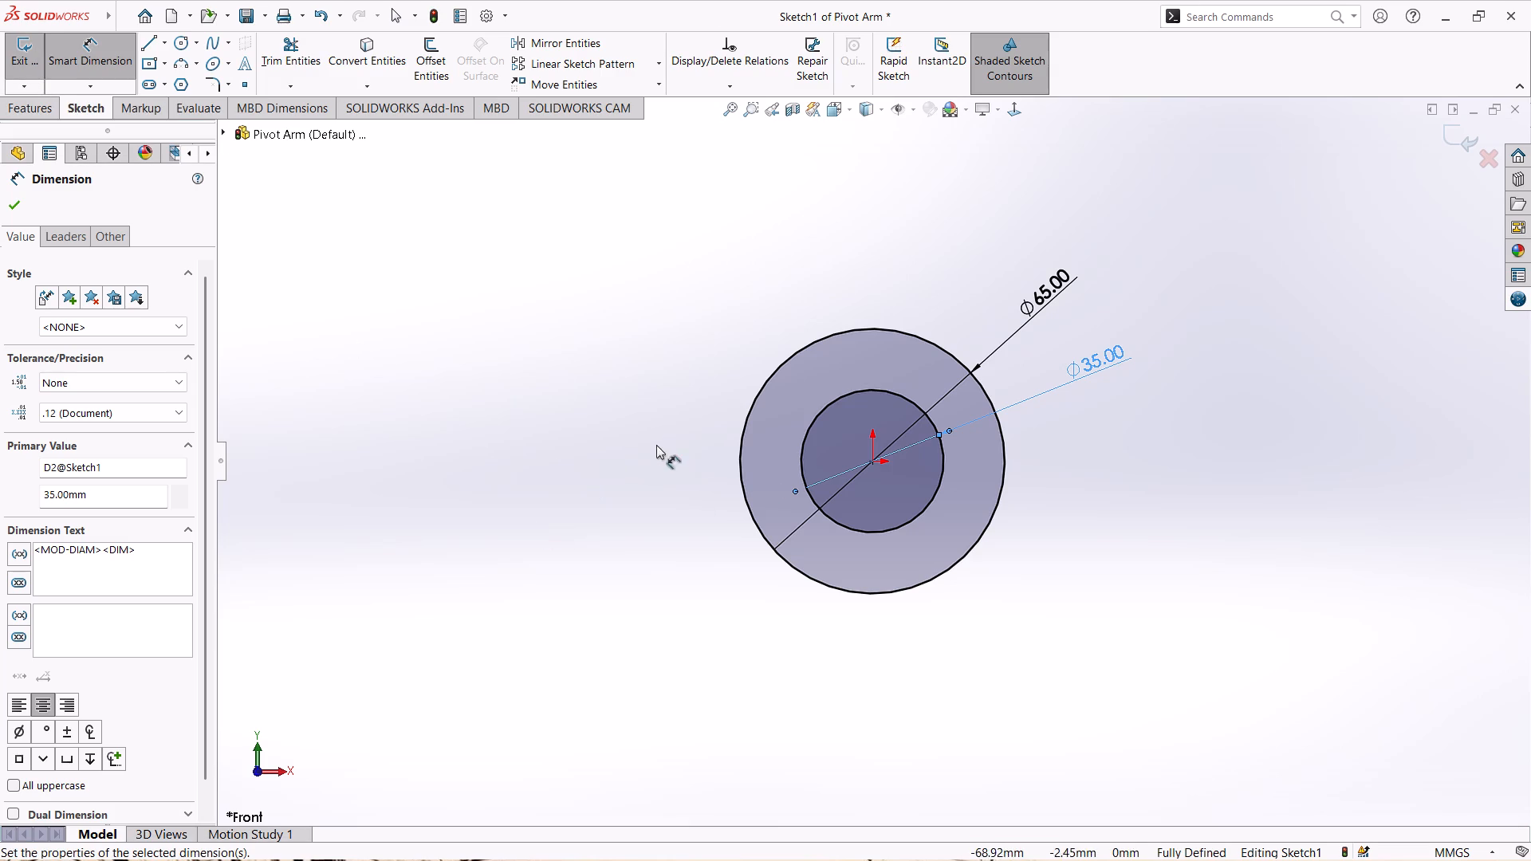
click(34, 63)
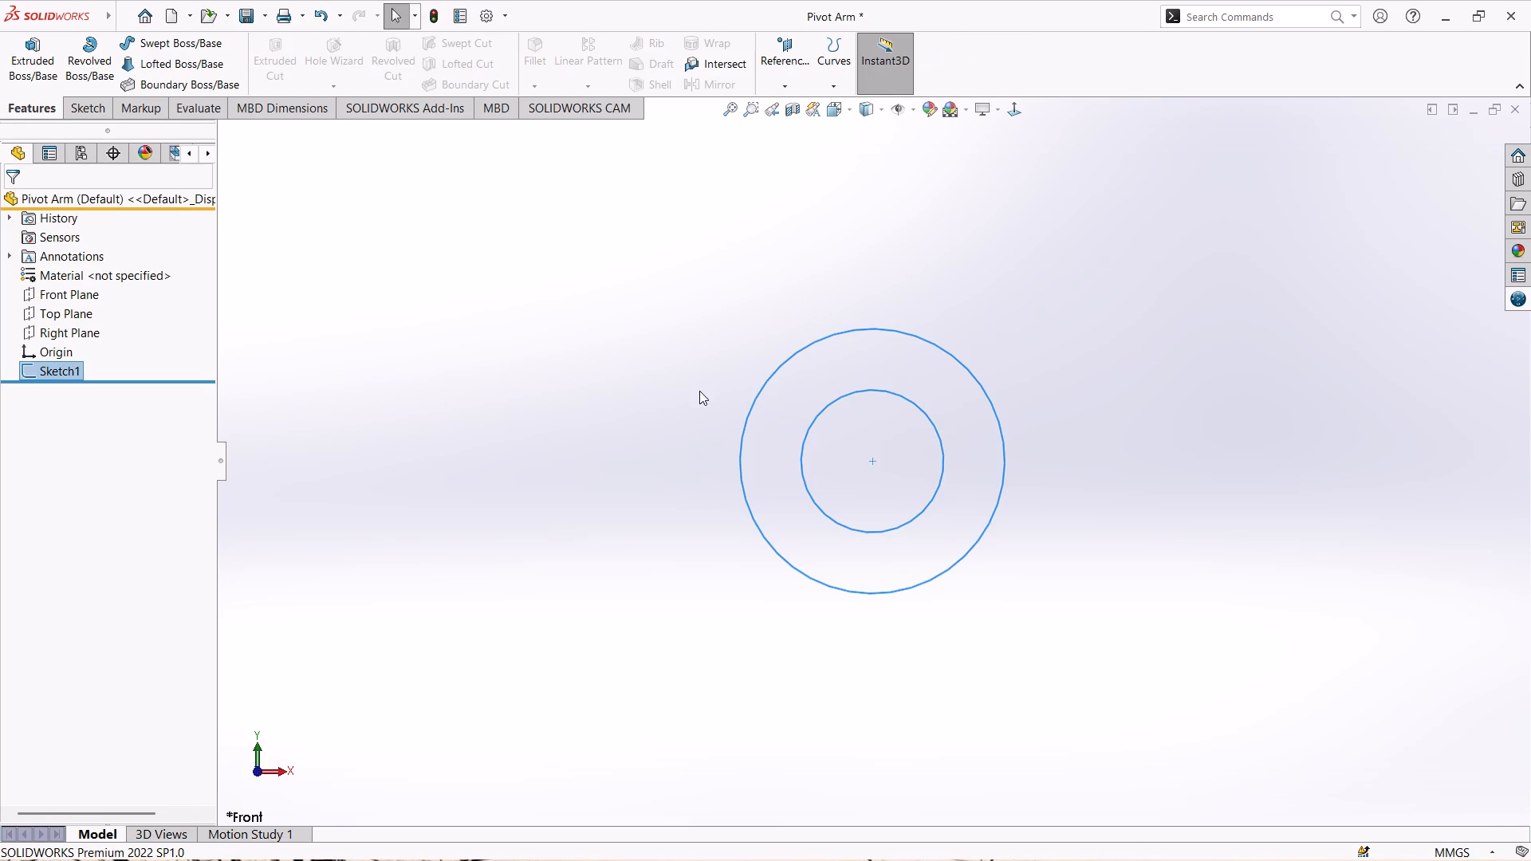
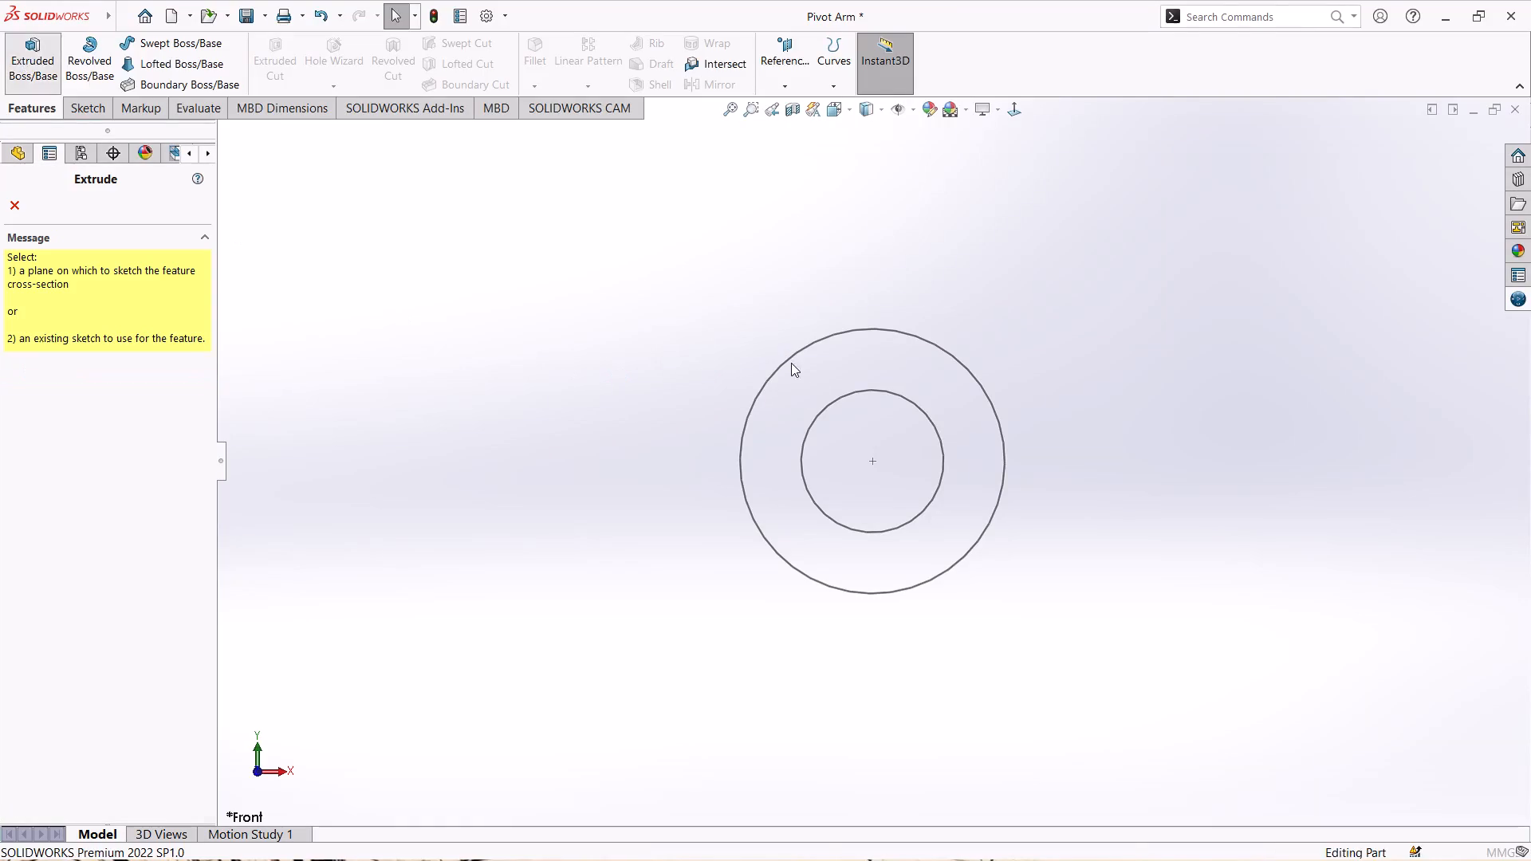
Extrude the outer circle's contour 60 mm using the Mid Plane end condition.
click(1002, 457)
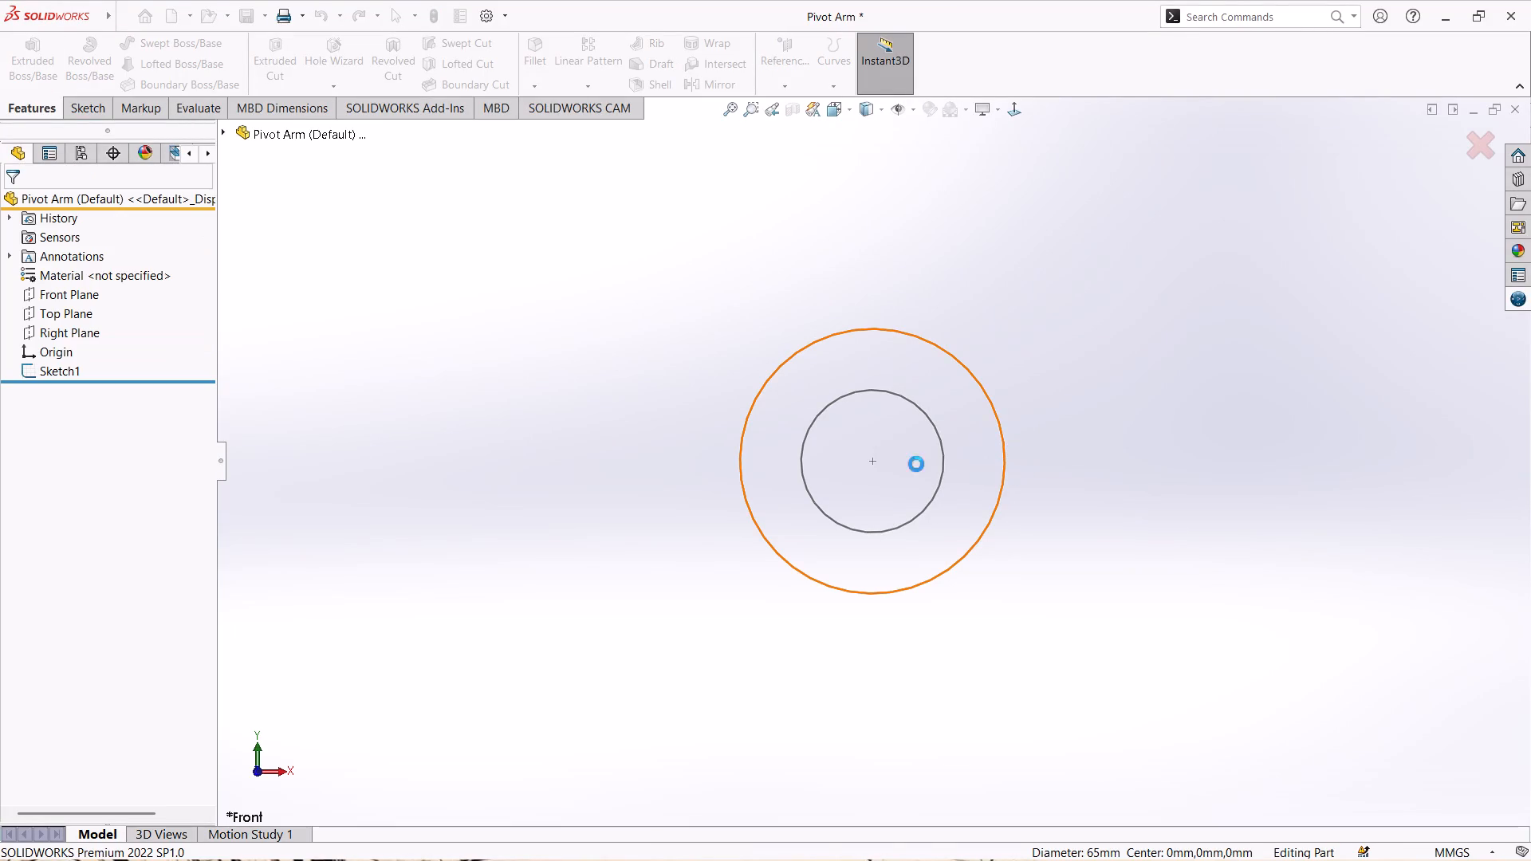
scroll(1075, 474, down, 1)
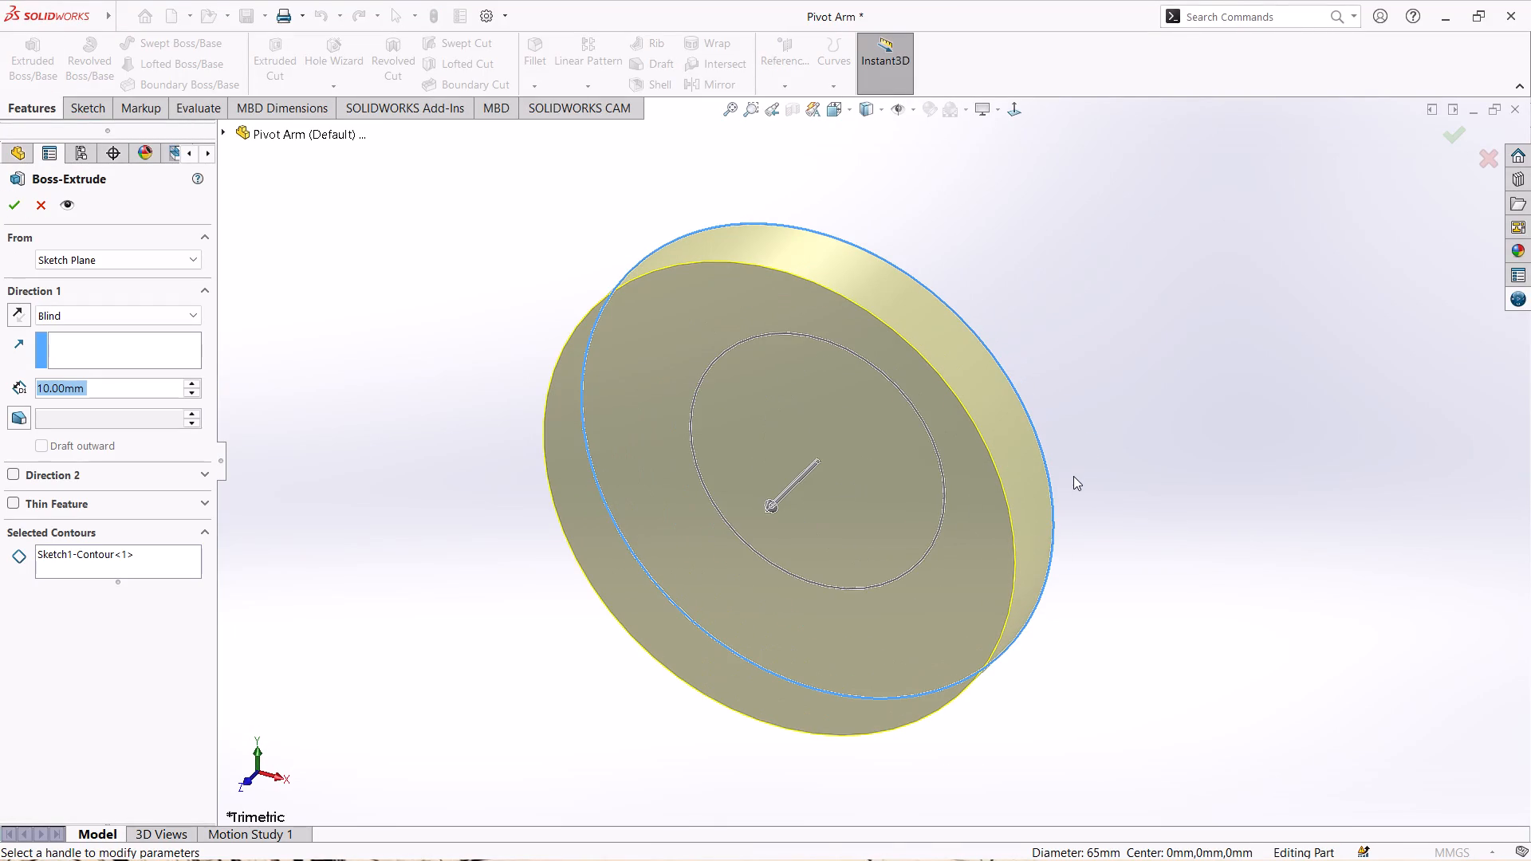
click(140, 317)
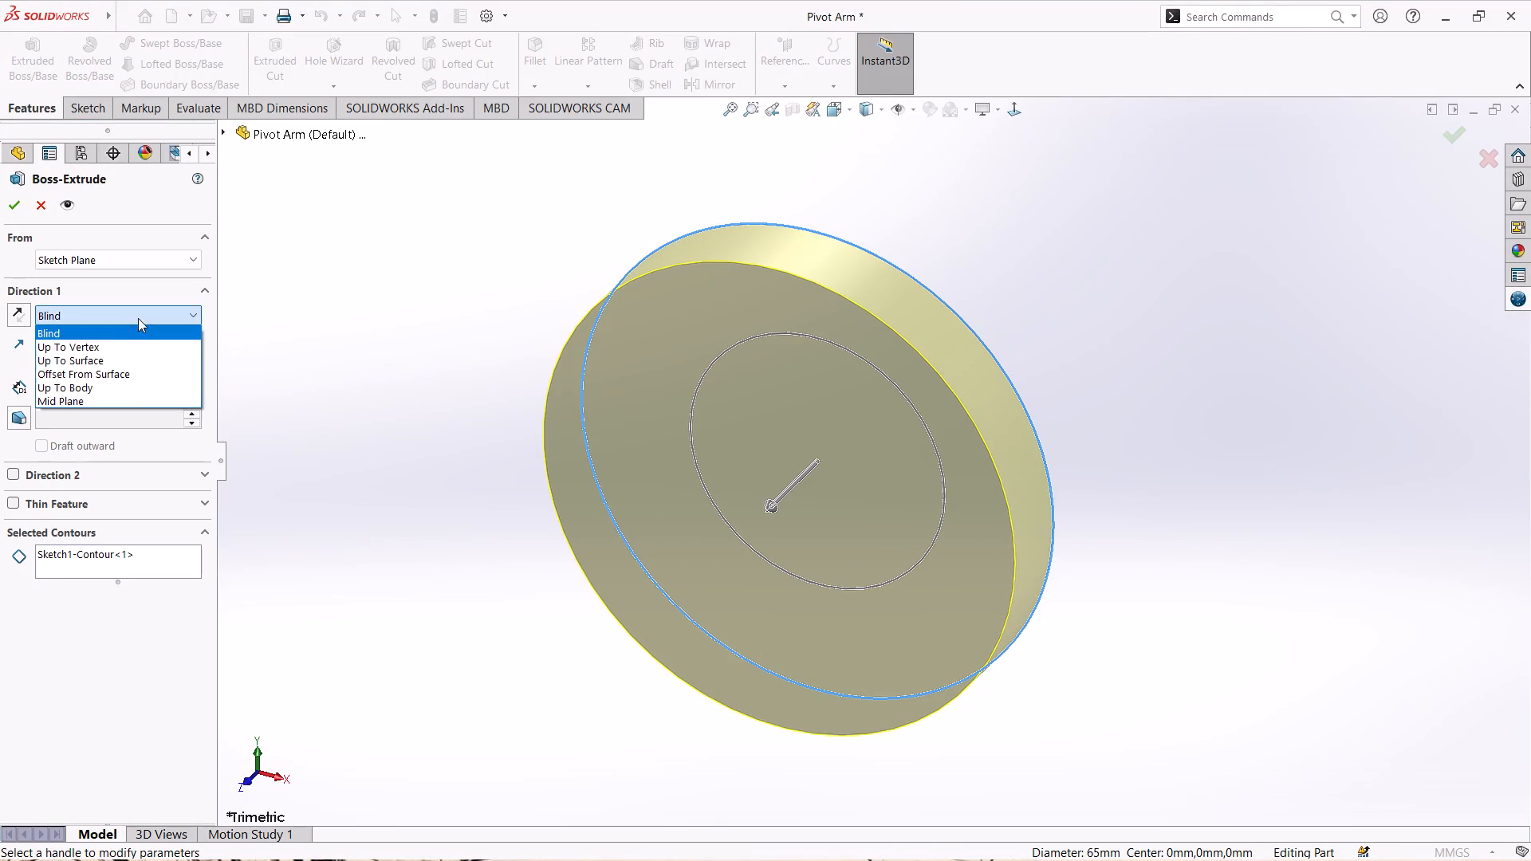
click(85, 402)
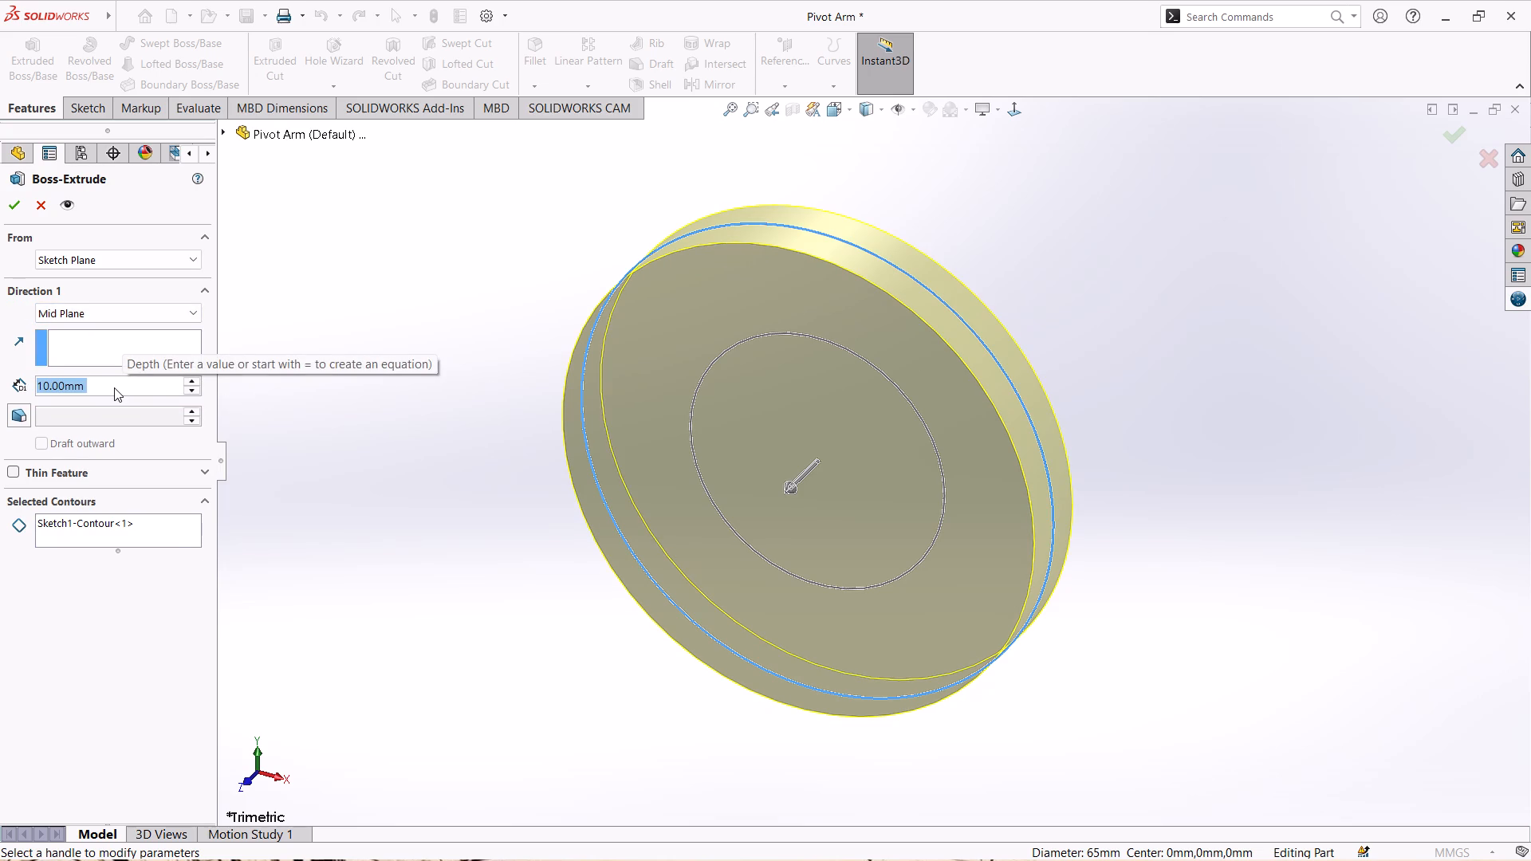
text(60)
key(Return)
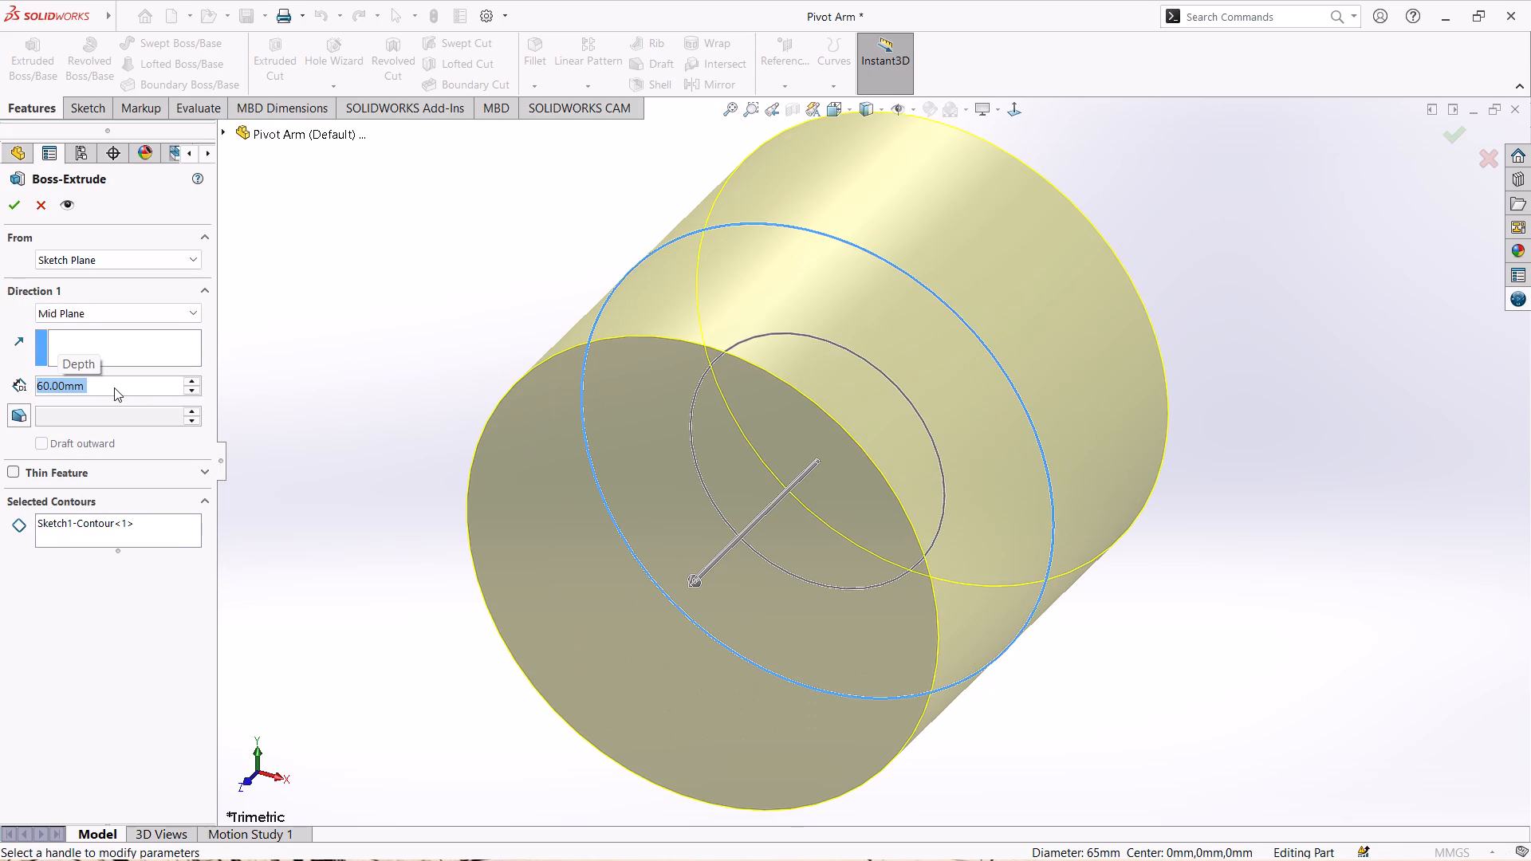
scroll(367, 462, up, 1)
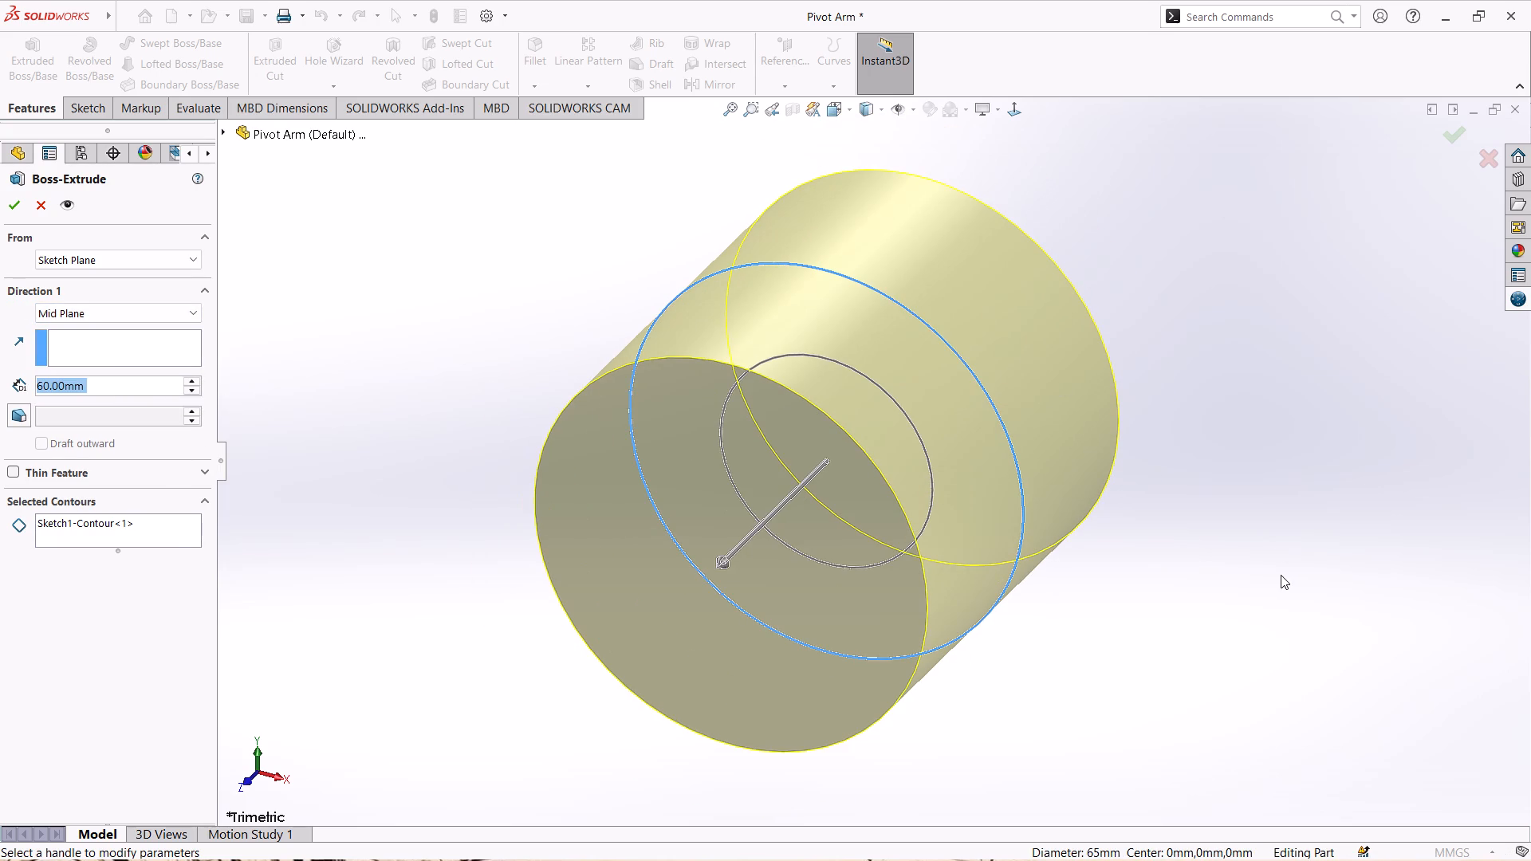
middle_drag(1279, 576, 1262, 542)
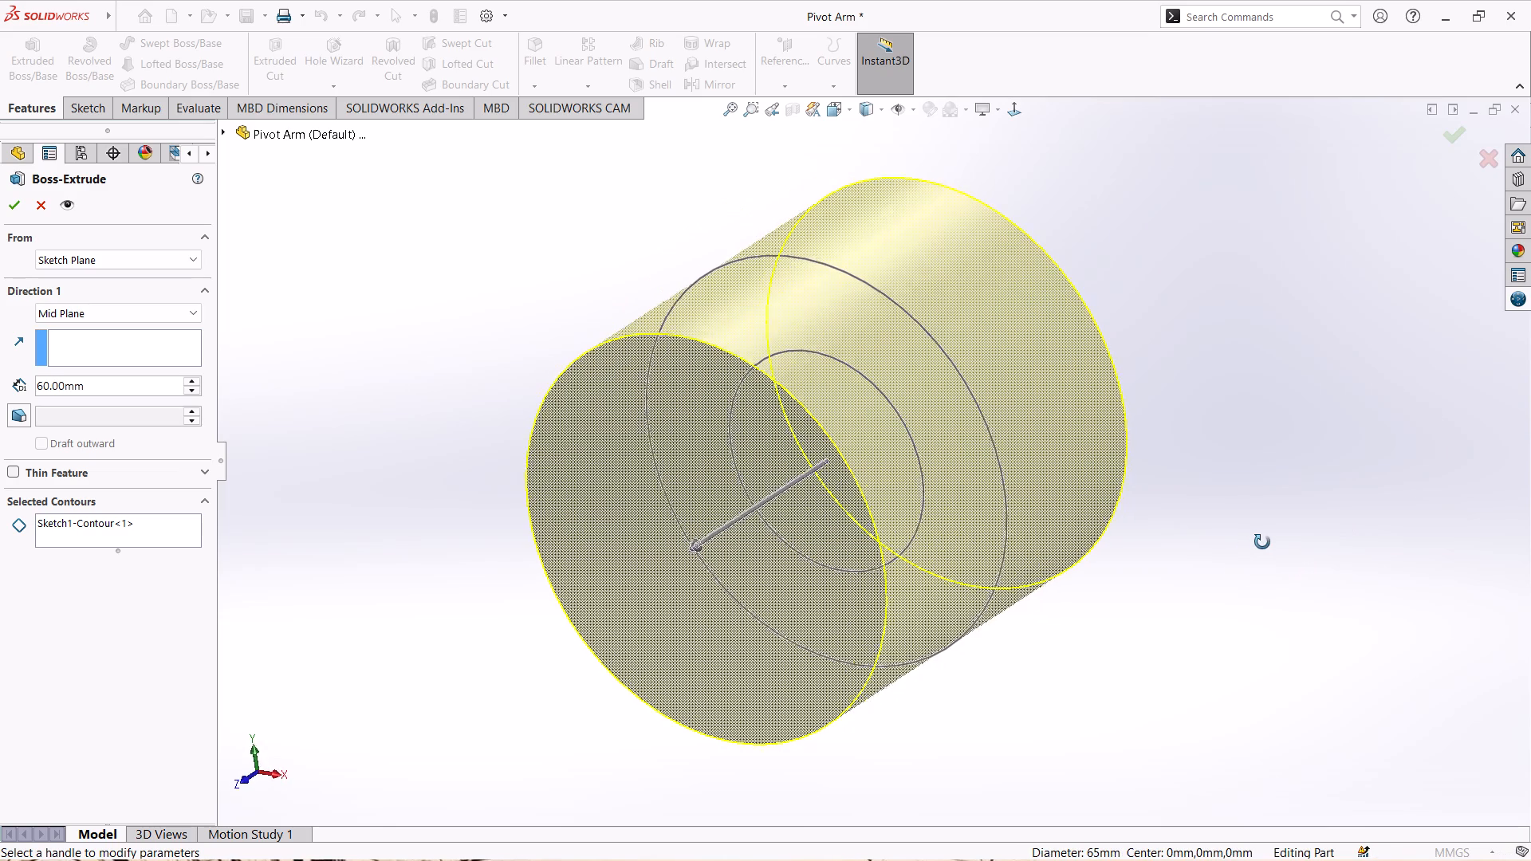
middle_drag(1262, 542, 1270, 539)
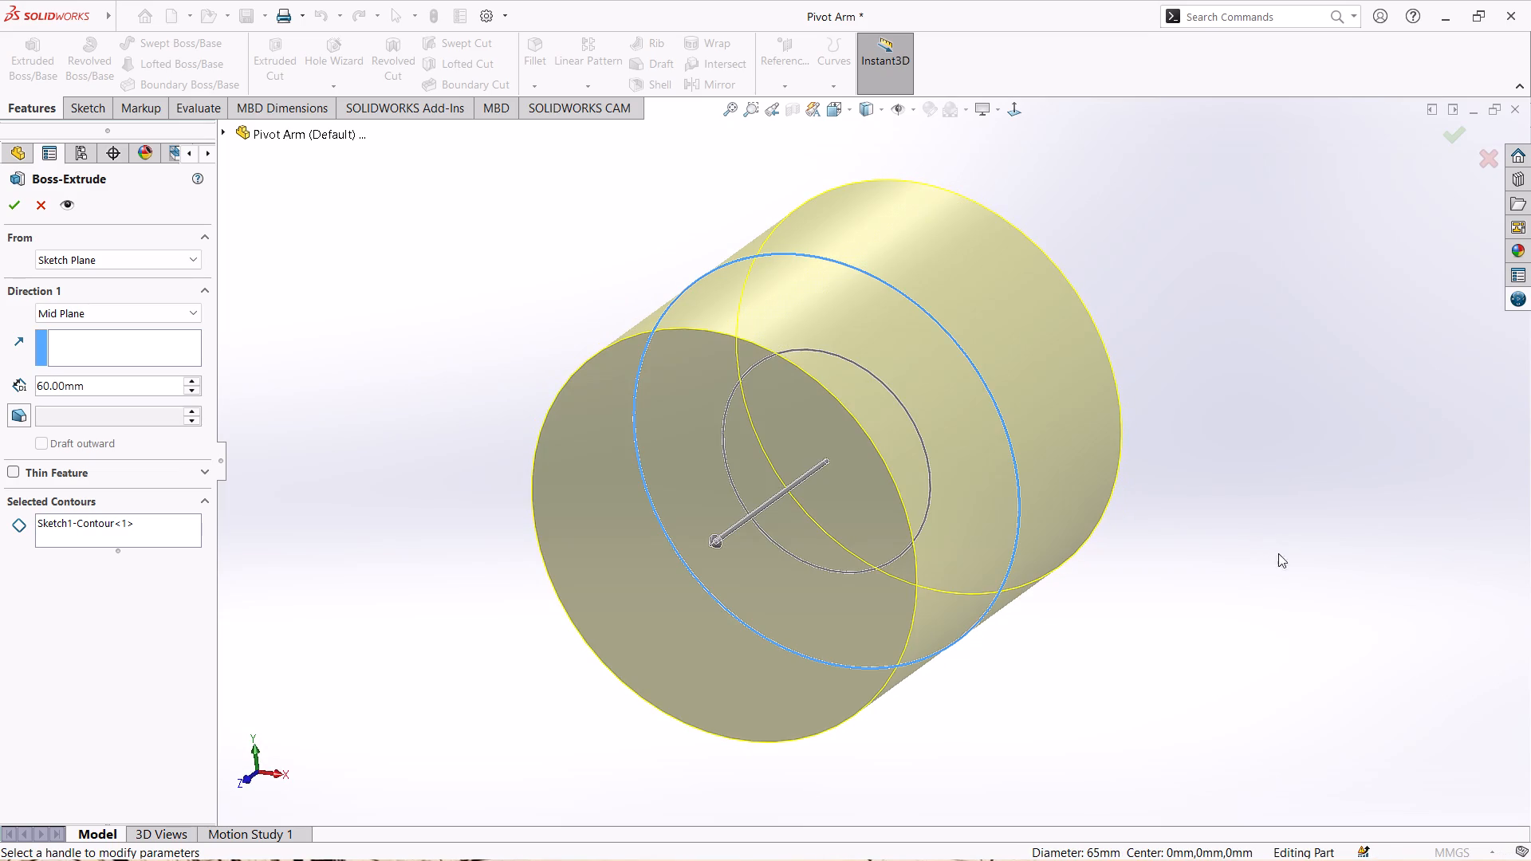
scroll(1284, 577, down, 1)
scroll(1274, 577, up, 2)
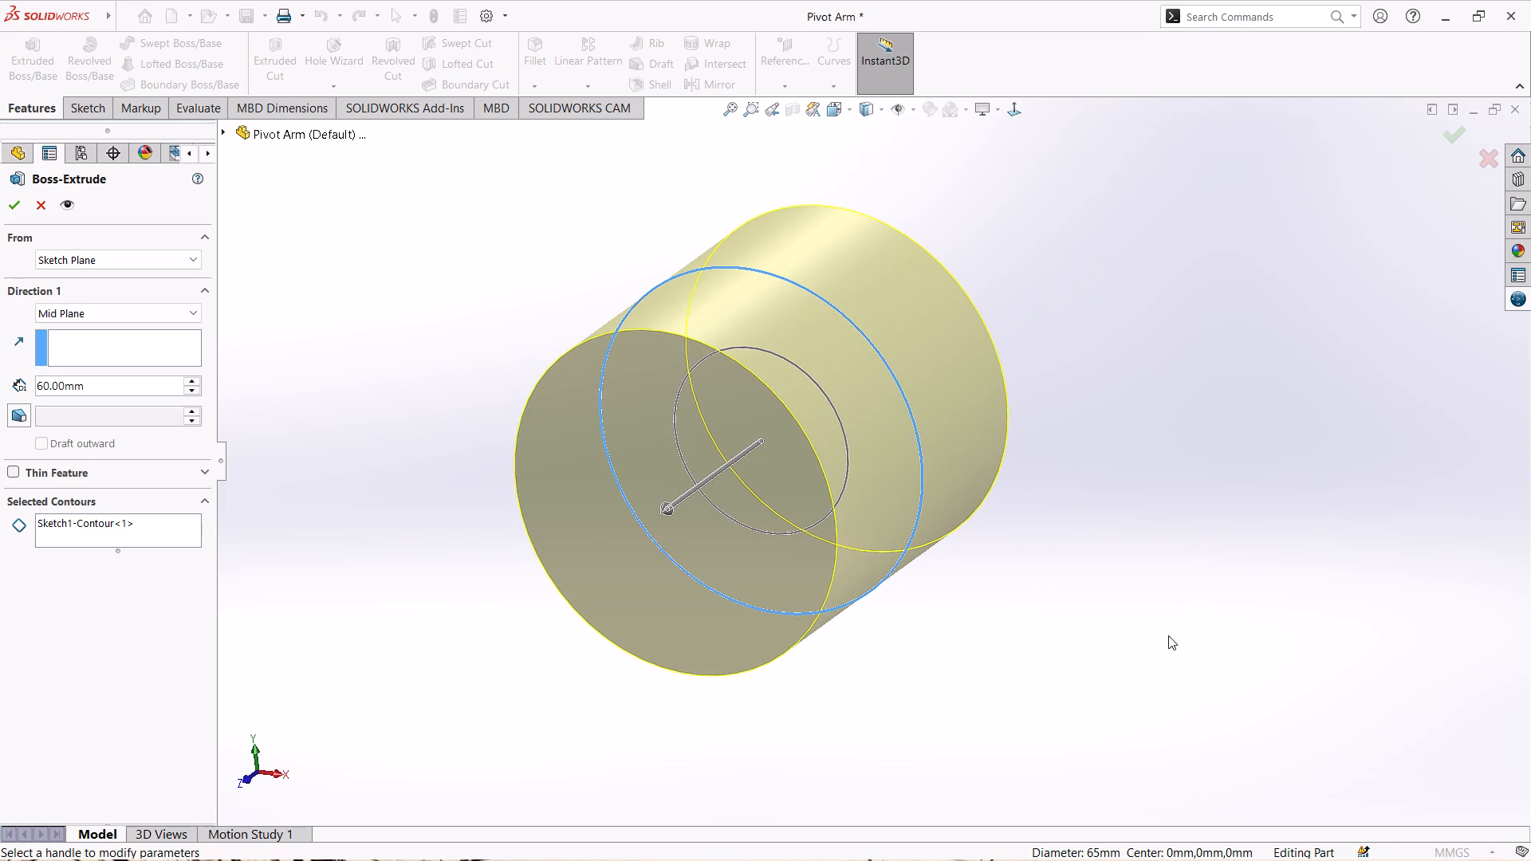
middle_drag(1168, 635, 1233, 576)
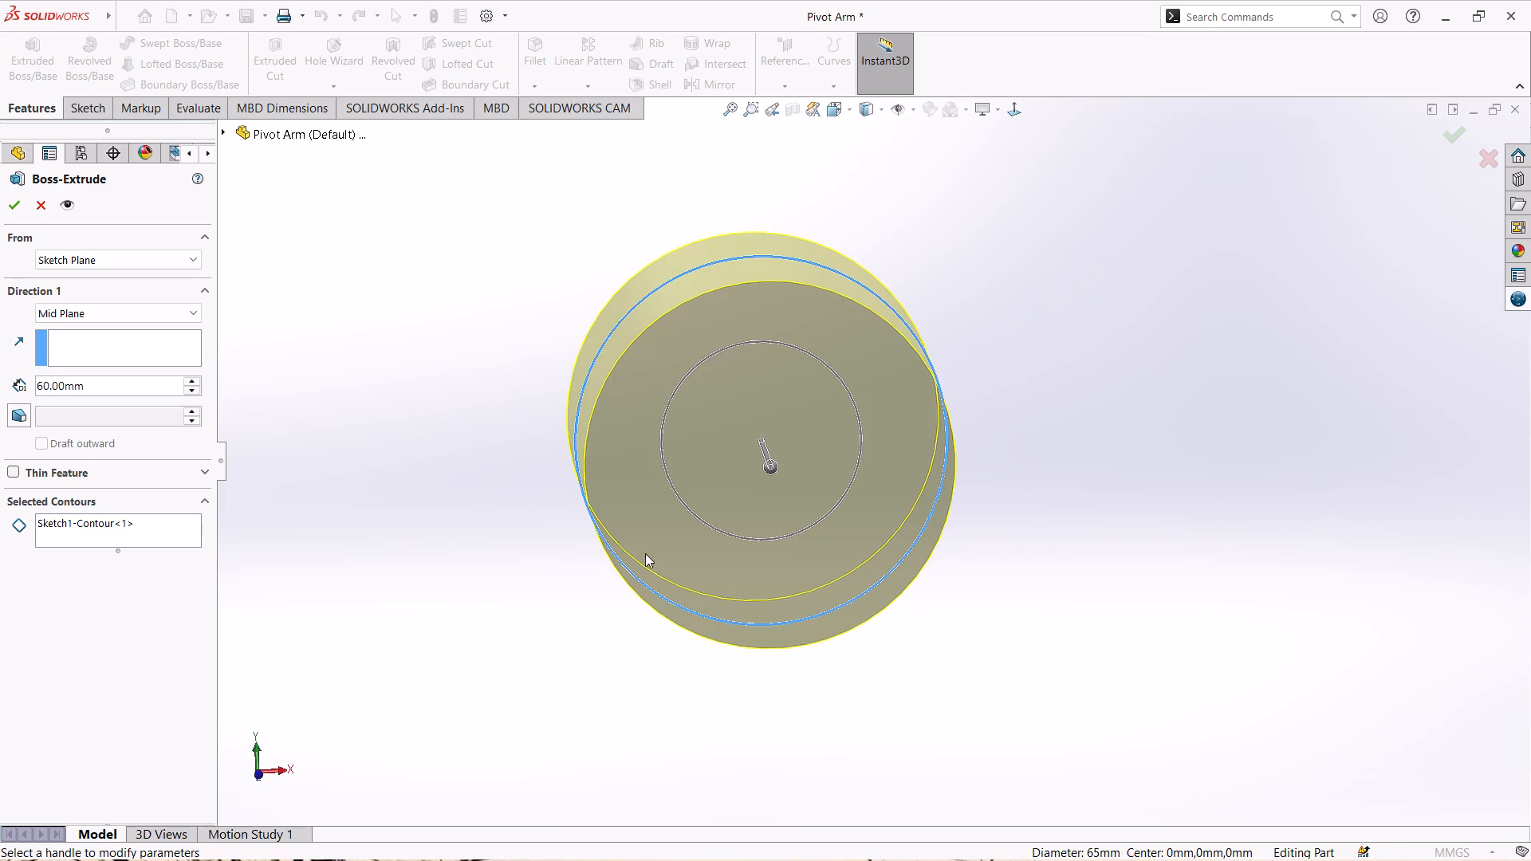
Replace the extrusion's selected contour with the ring region between the two circles and finish the Boss-Extrude.
click(113, 521)
right_click(113, 520)
click(148, 545)
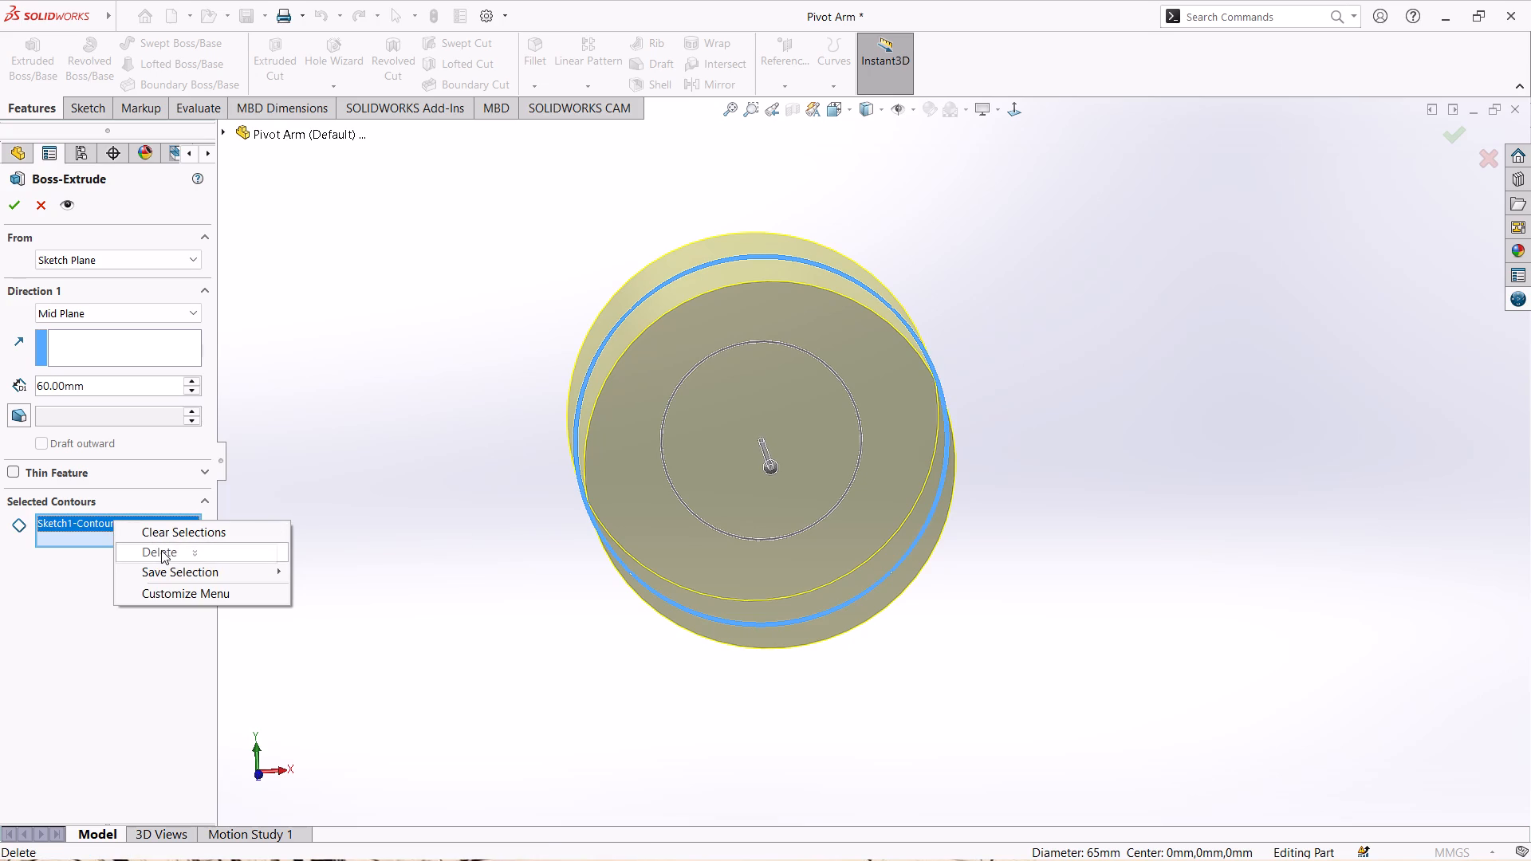
click(187, 539)
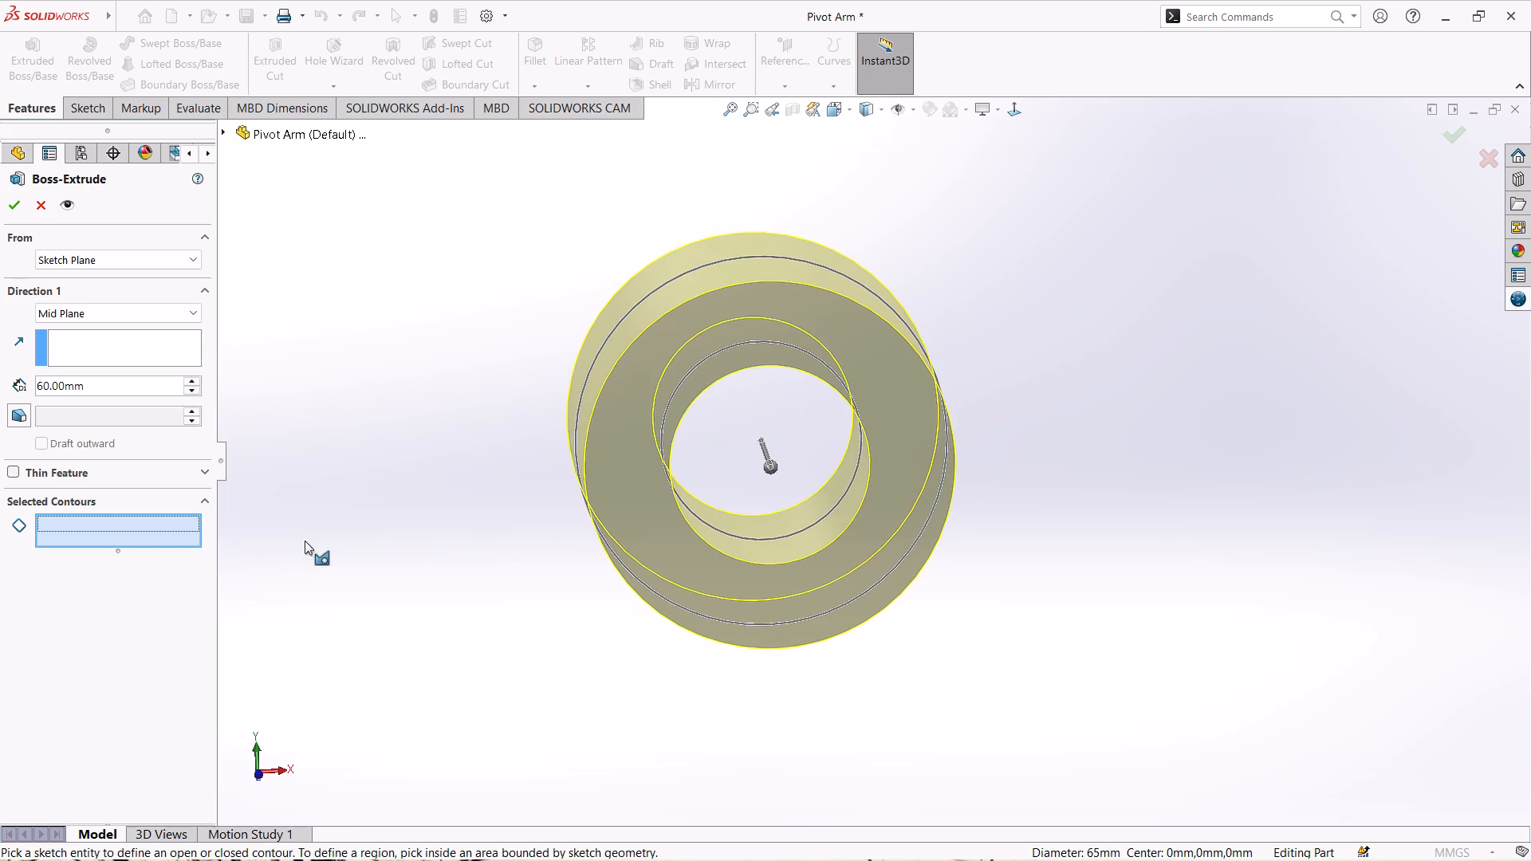
click(655, 362)
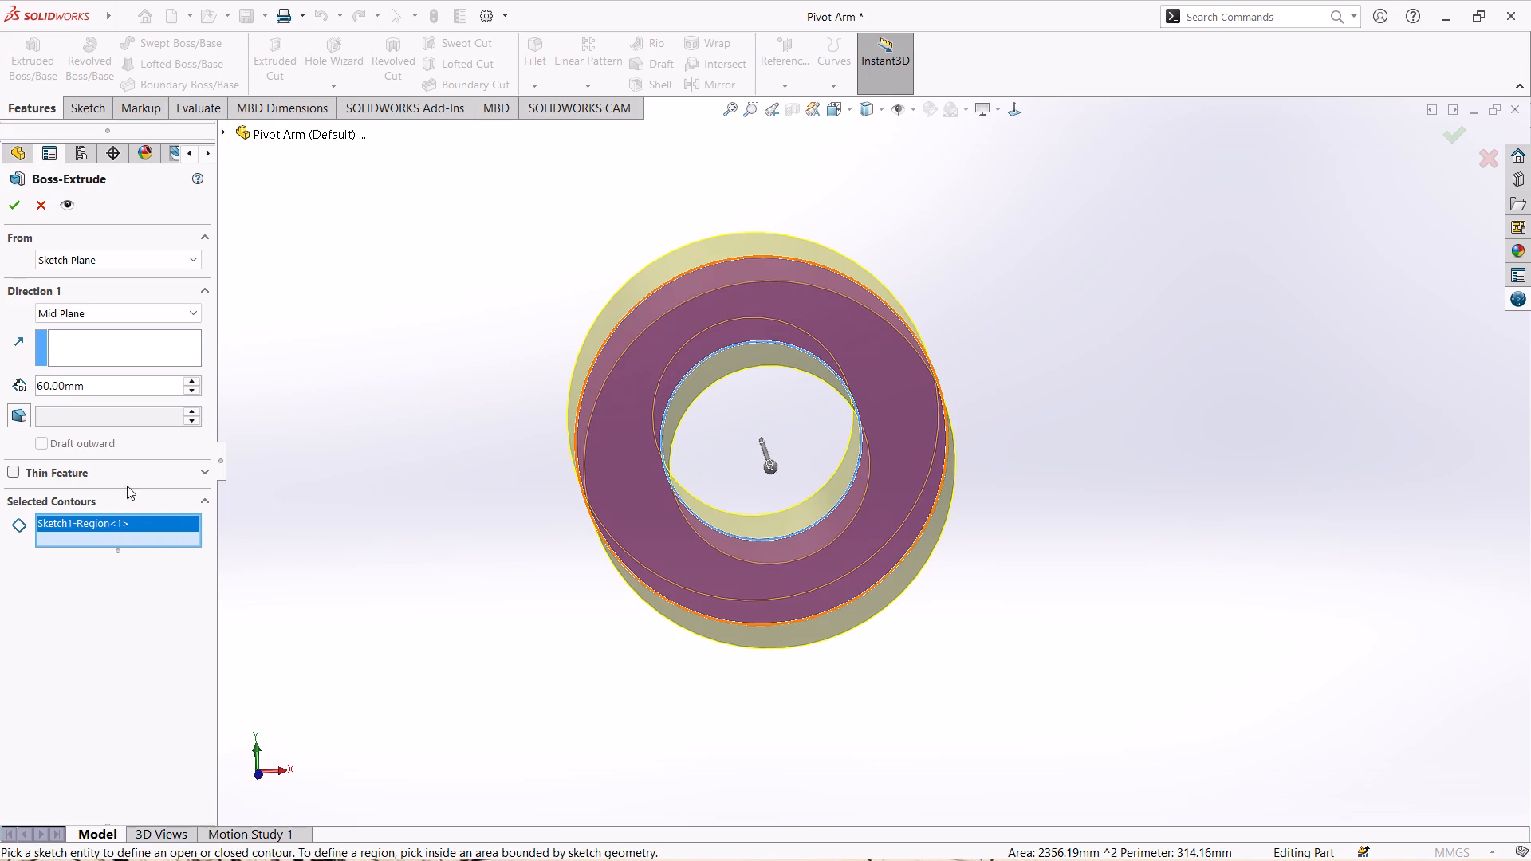
click(18, 209)
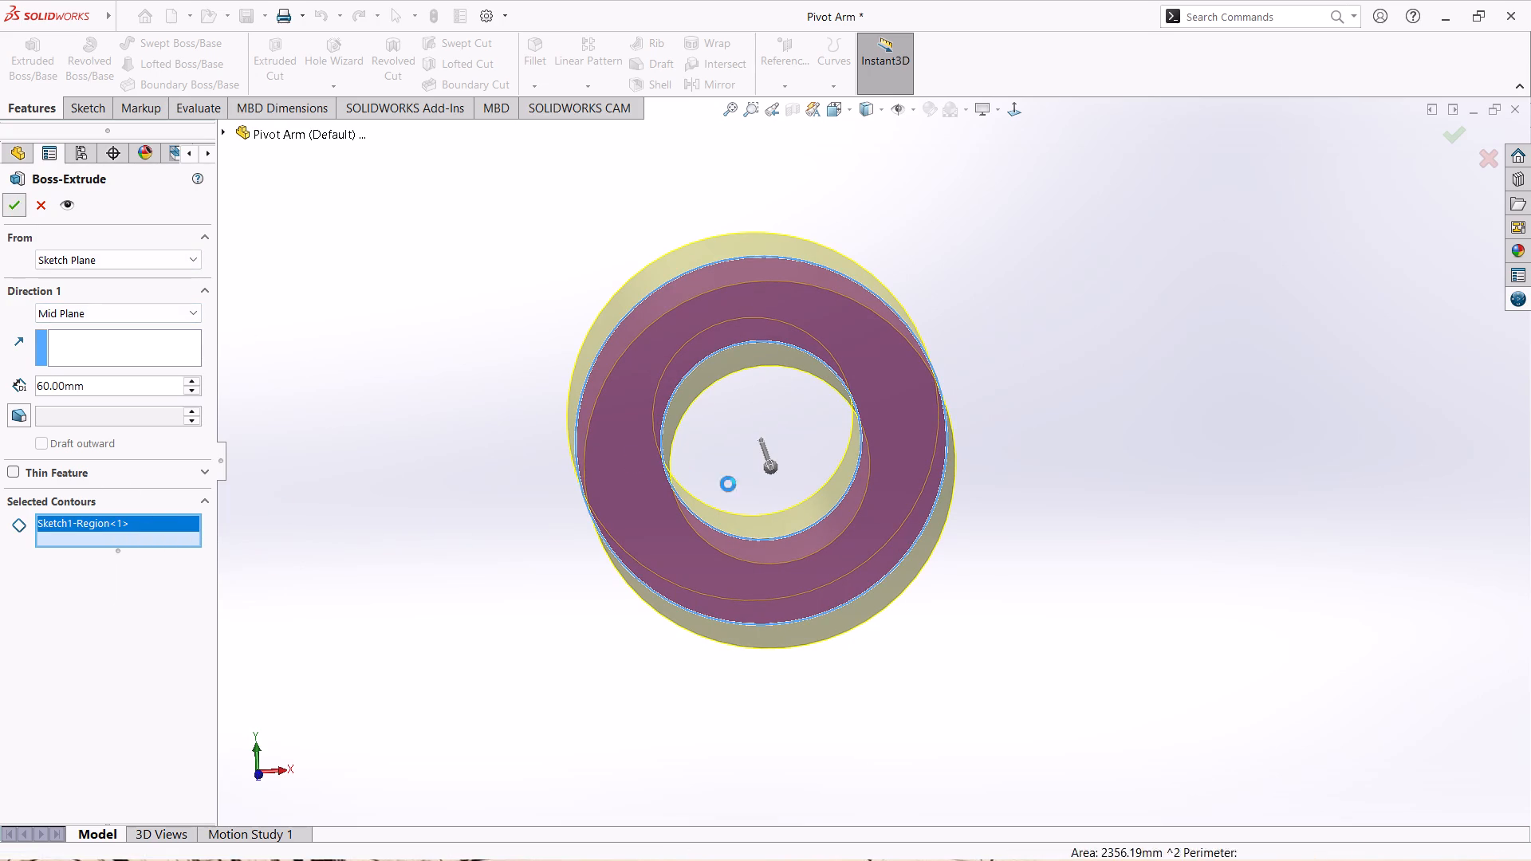
Examine the extruded hollow cylinder and its bore from several angles.
middle_drag(1057, 498, 958, 375)
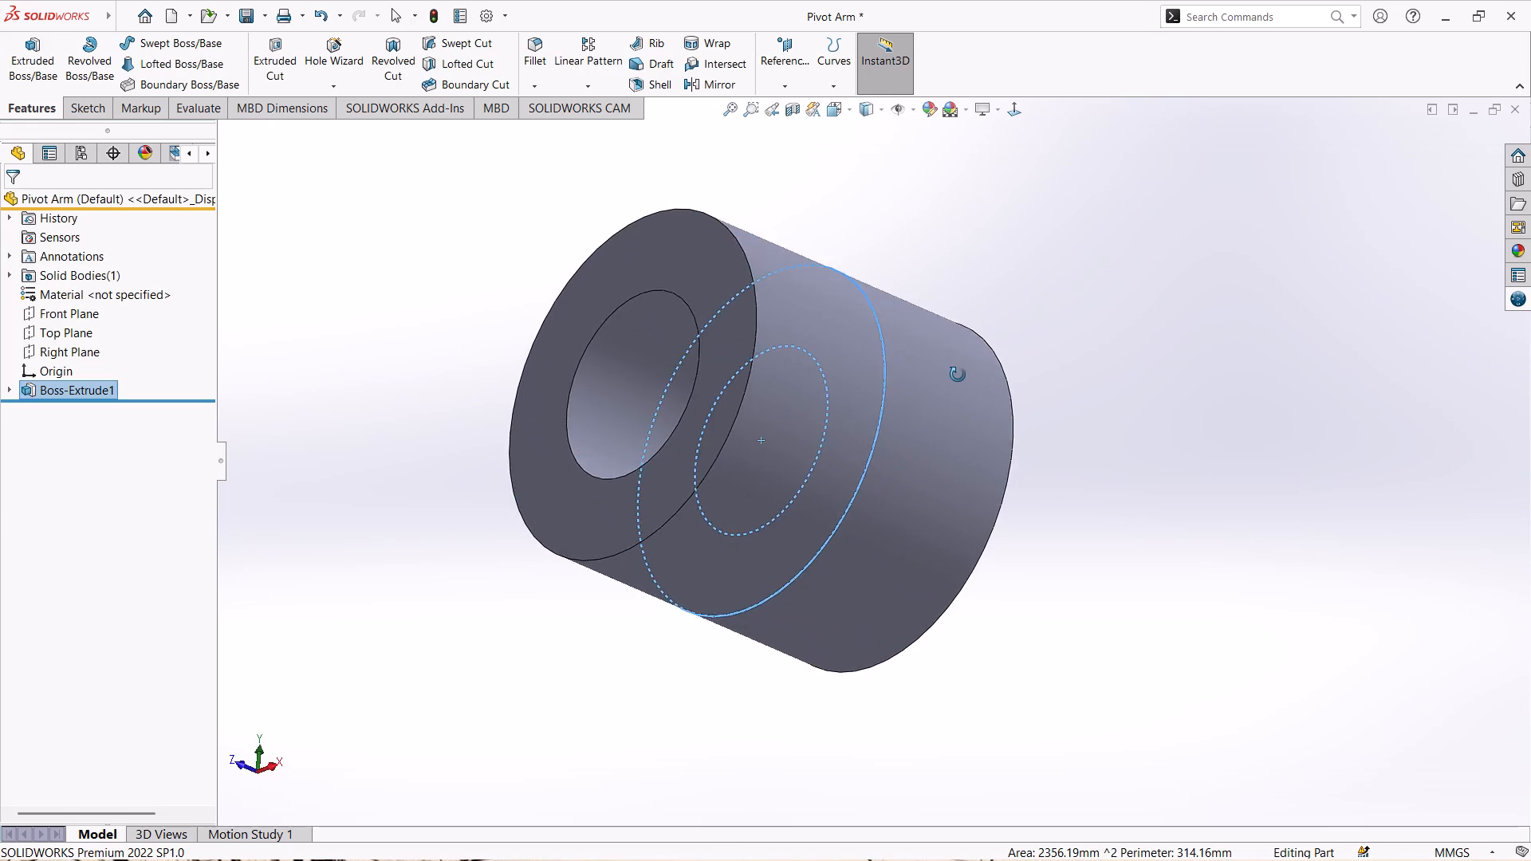
middle_drag(958, 375, 1018, 359)
click(337, 639)
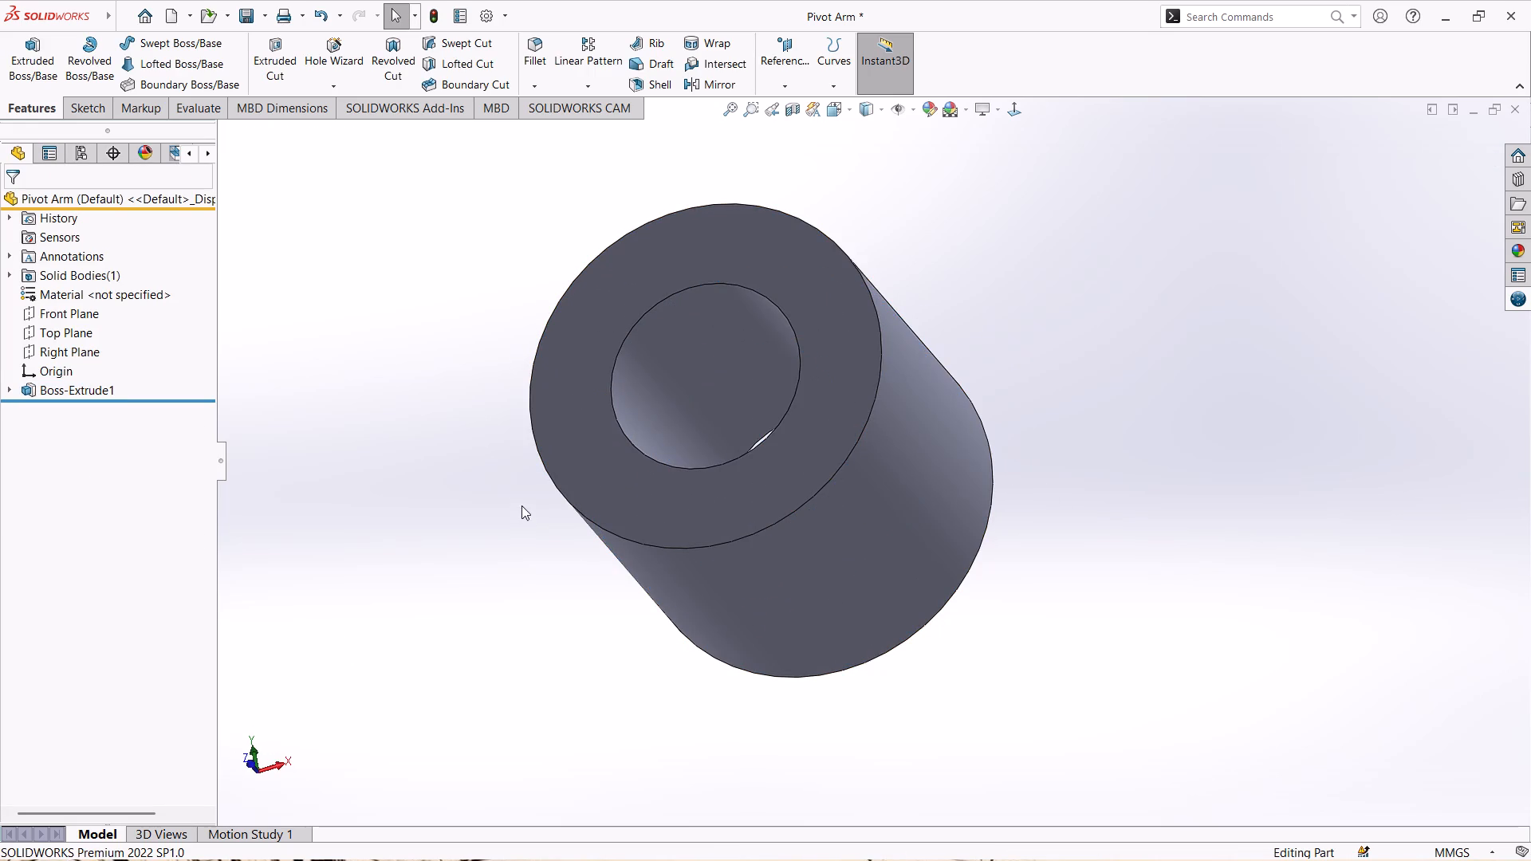
scroll(515, 505, down, 1)
scroll(492, 504, up, 1)
middle_drag(445, 407, 452, 553)
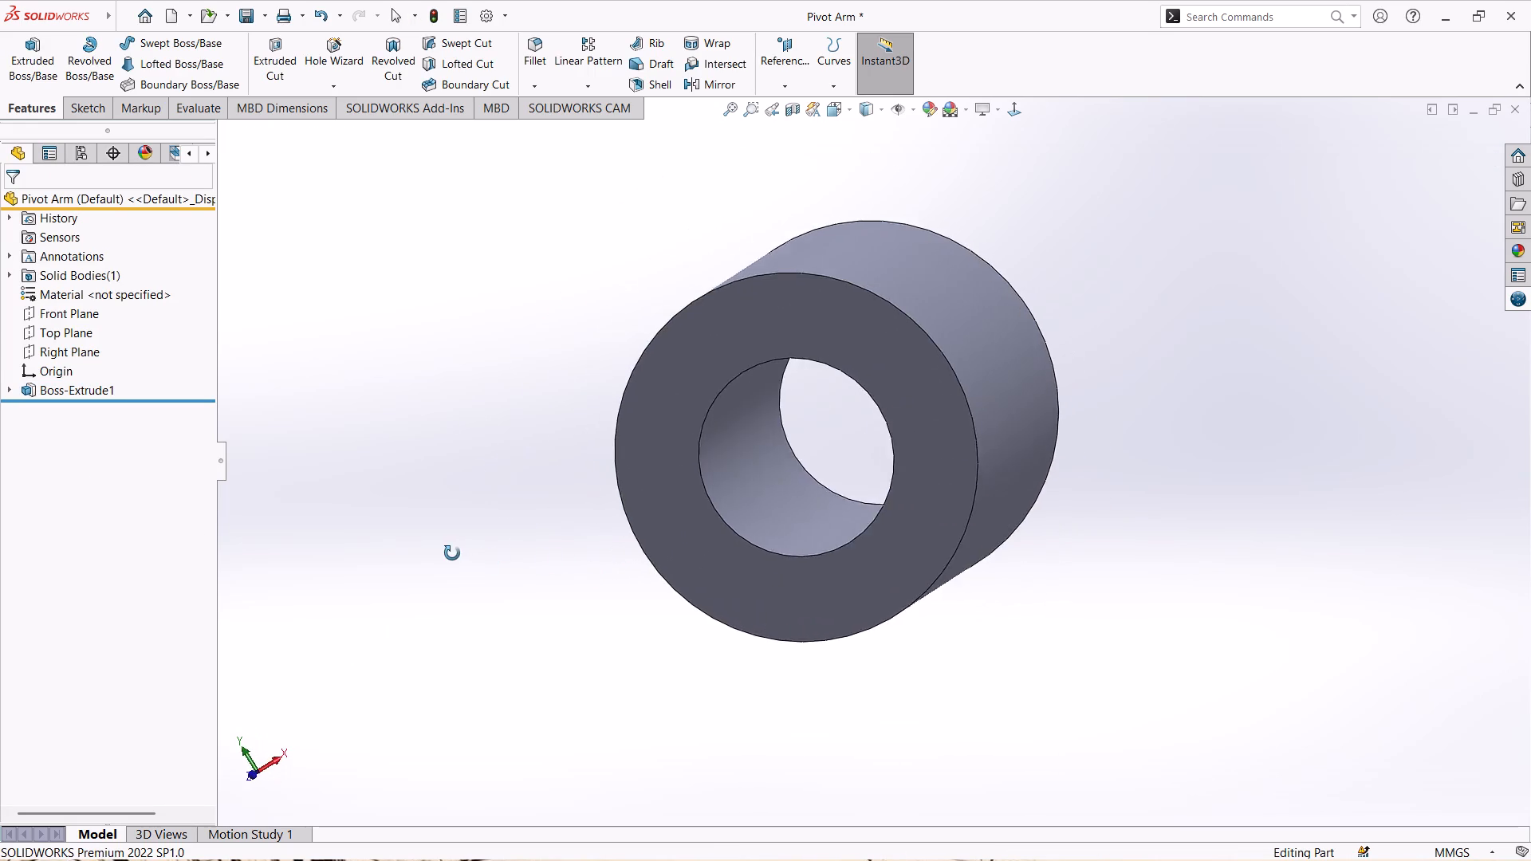
middle_drag(452, 553, 483, 441)
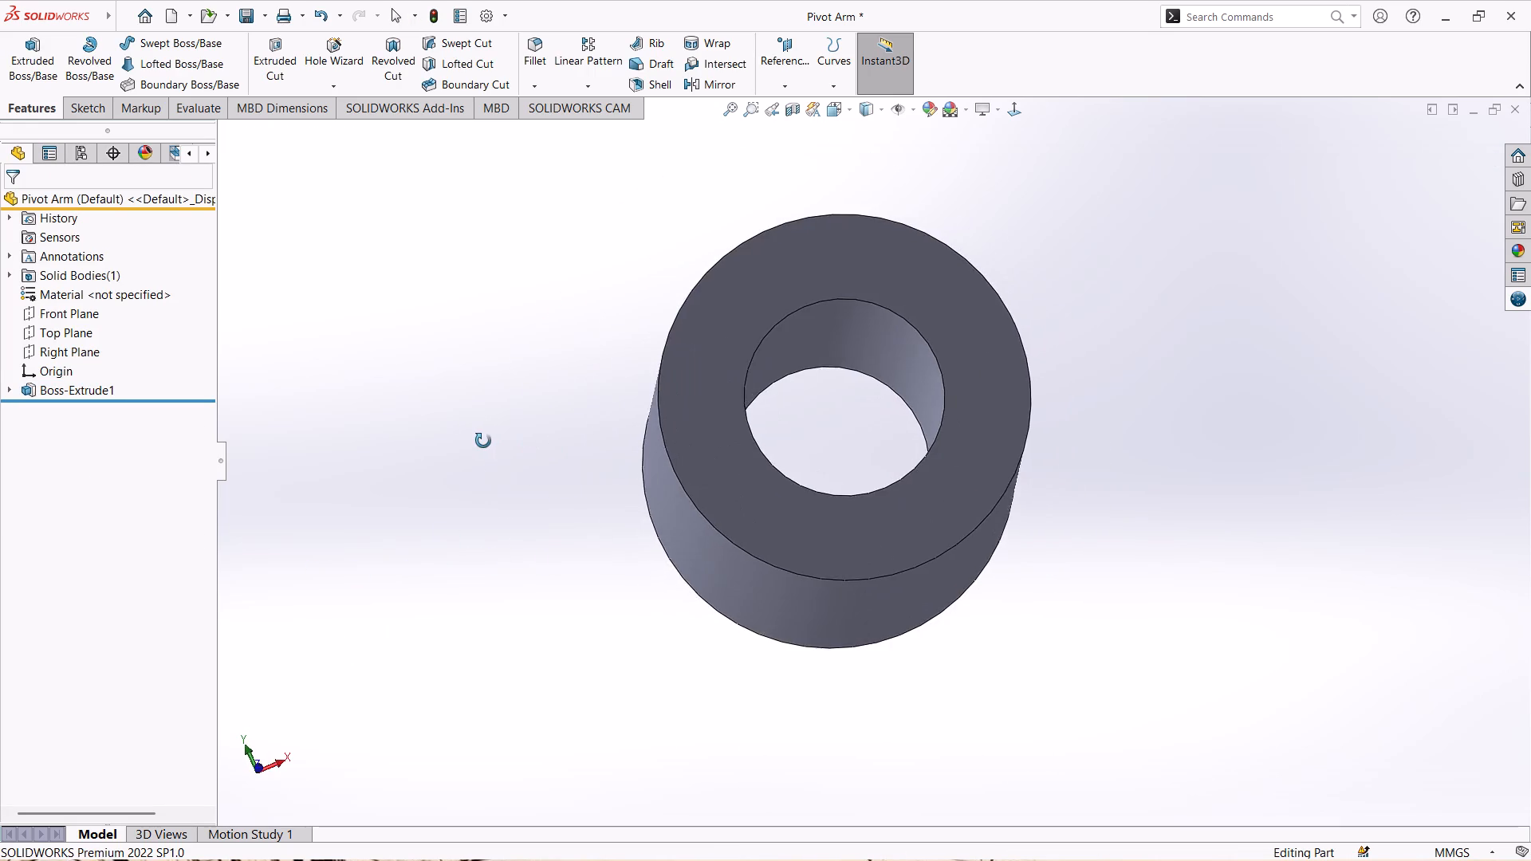
middle_drag(483, 441, 474, 536)
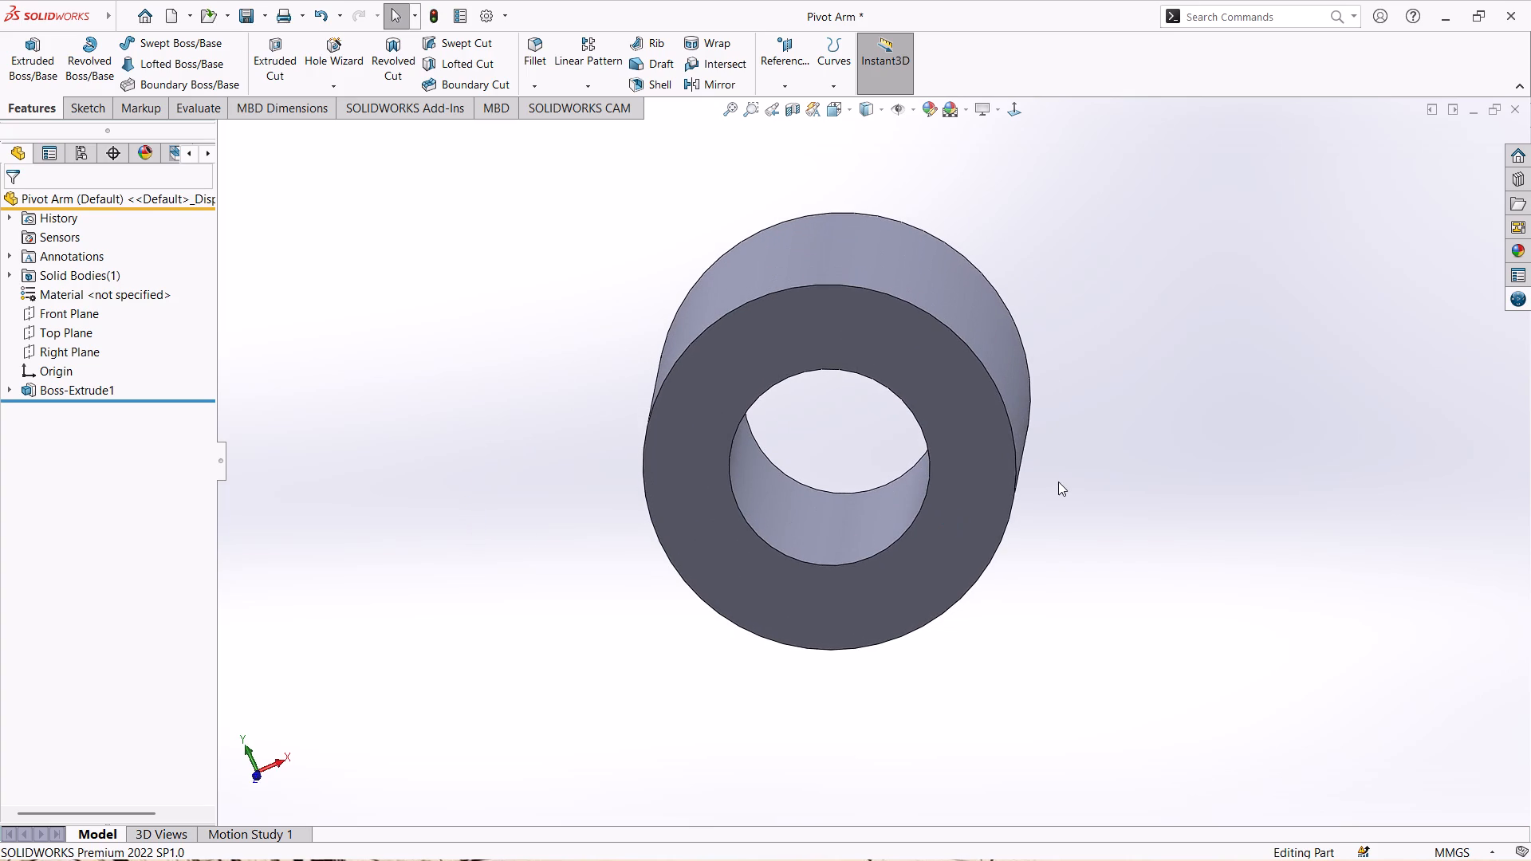
scroll(1058, 482, down, 1)
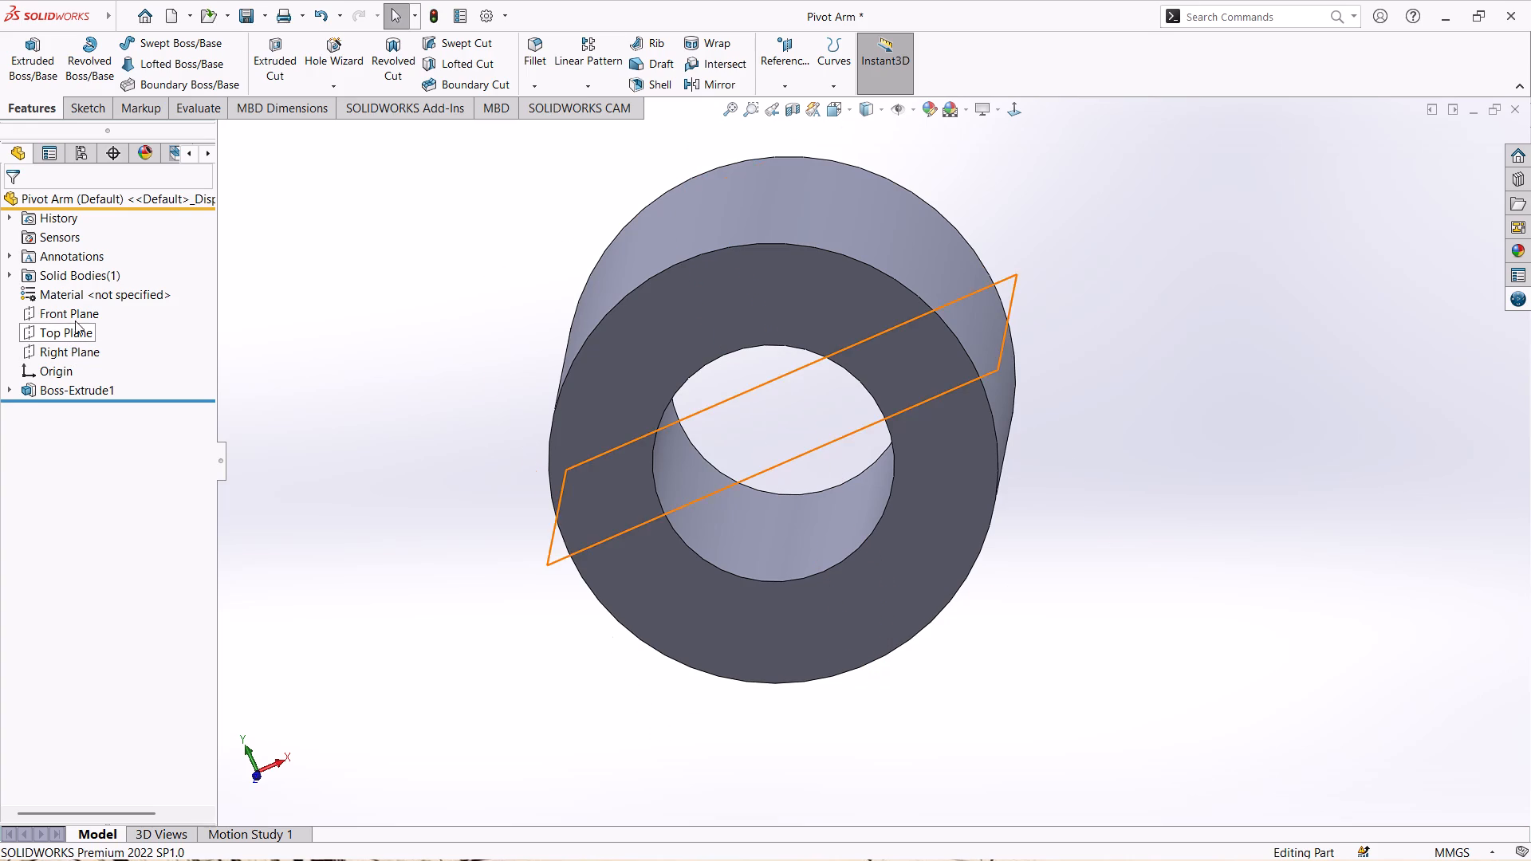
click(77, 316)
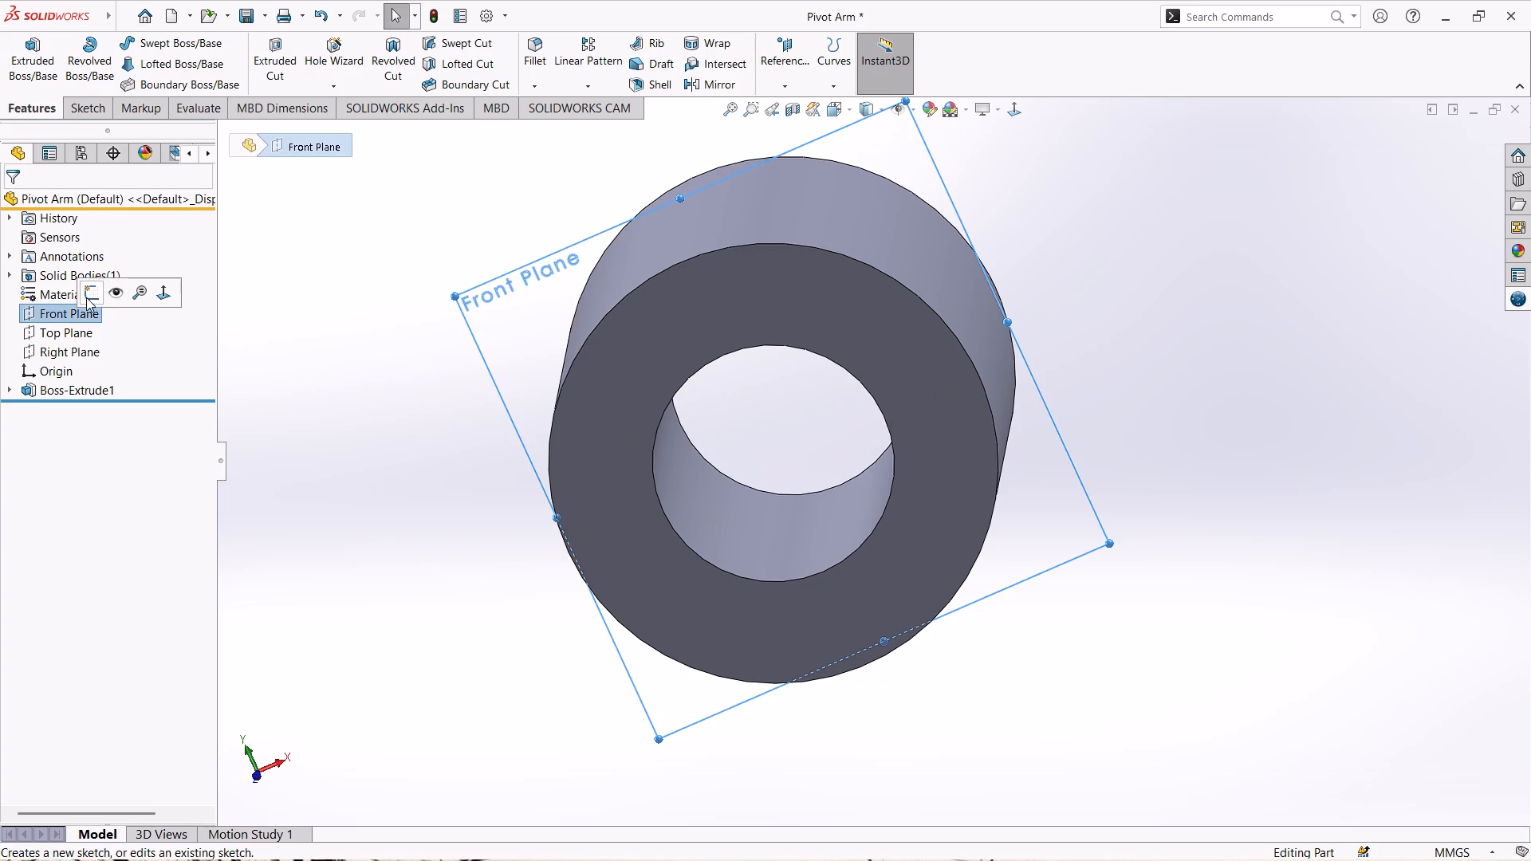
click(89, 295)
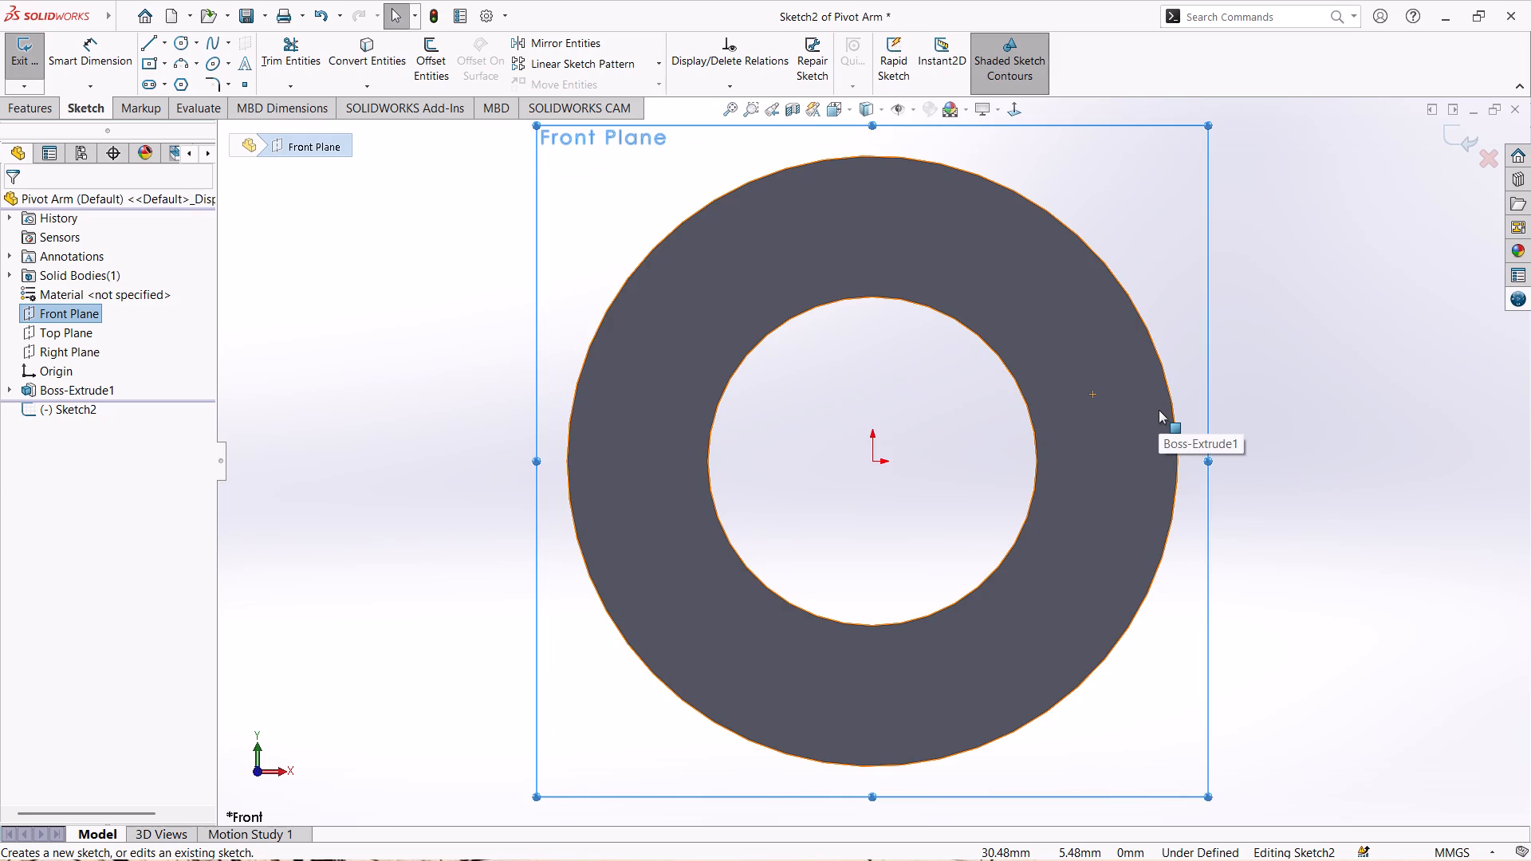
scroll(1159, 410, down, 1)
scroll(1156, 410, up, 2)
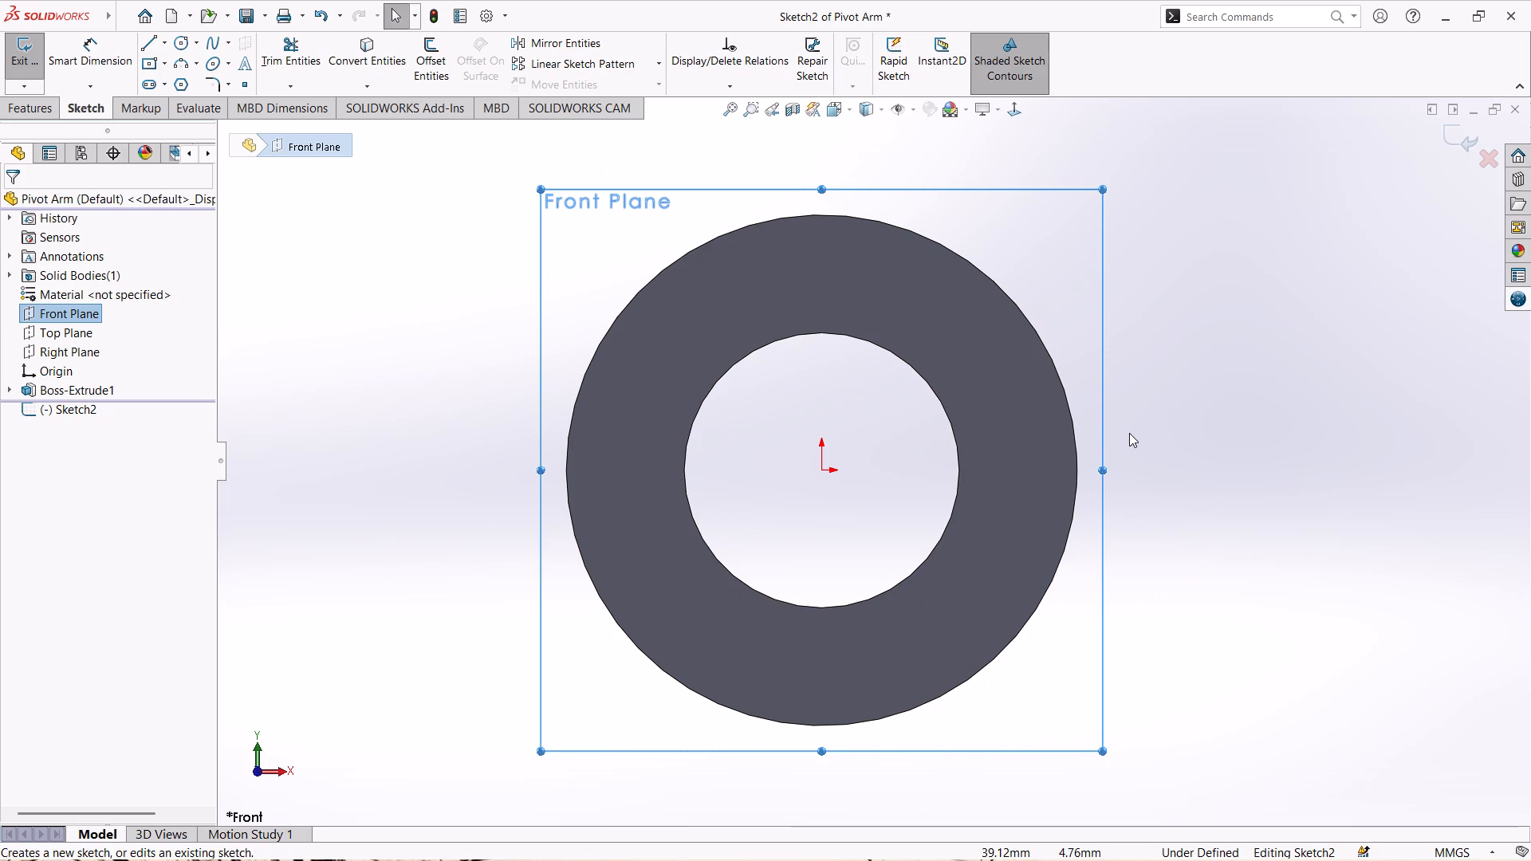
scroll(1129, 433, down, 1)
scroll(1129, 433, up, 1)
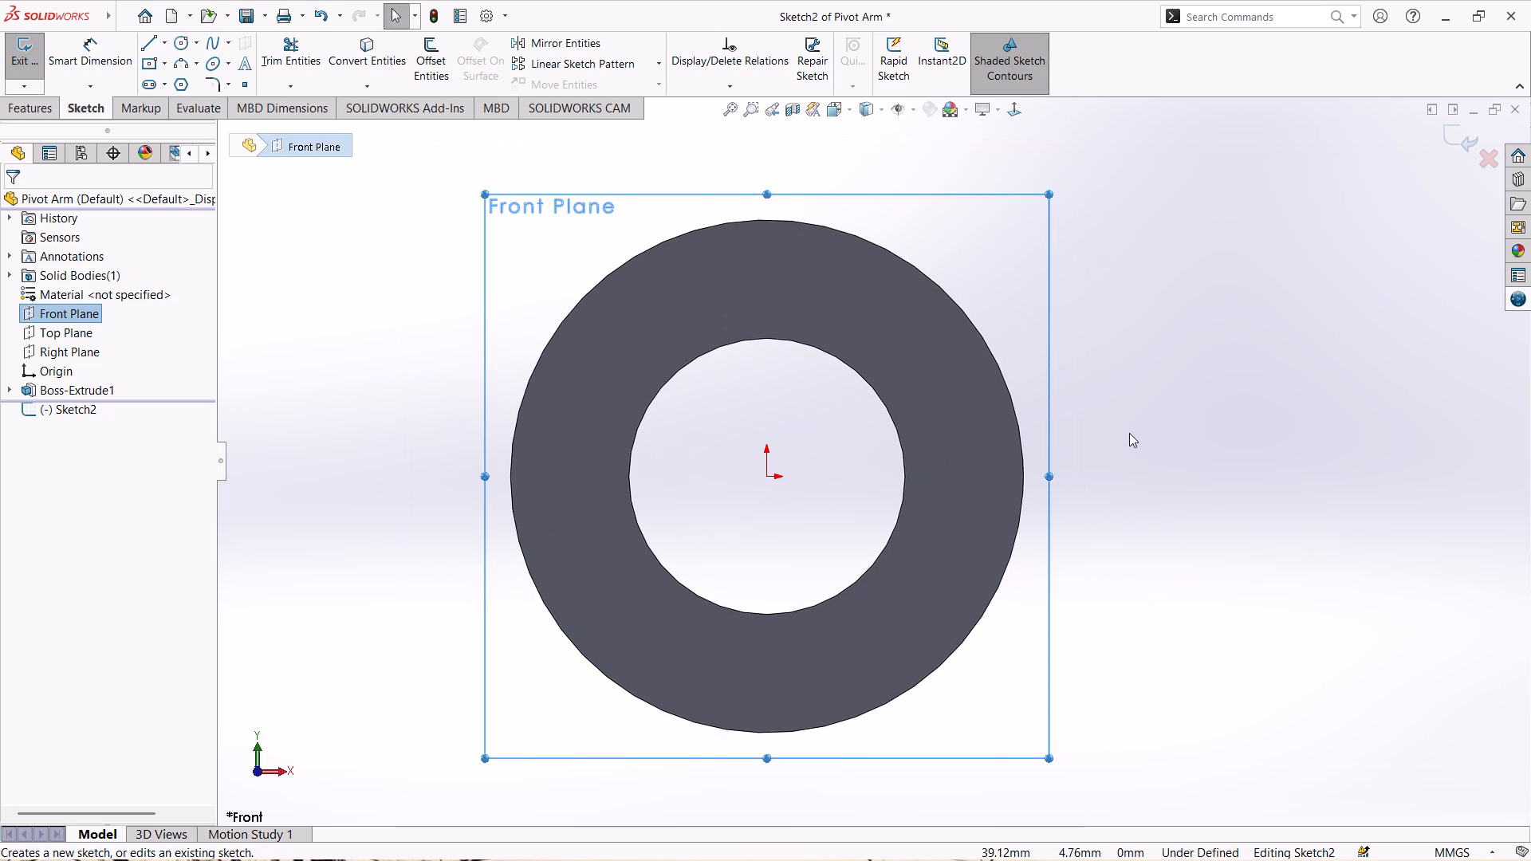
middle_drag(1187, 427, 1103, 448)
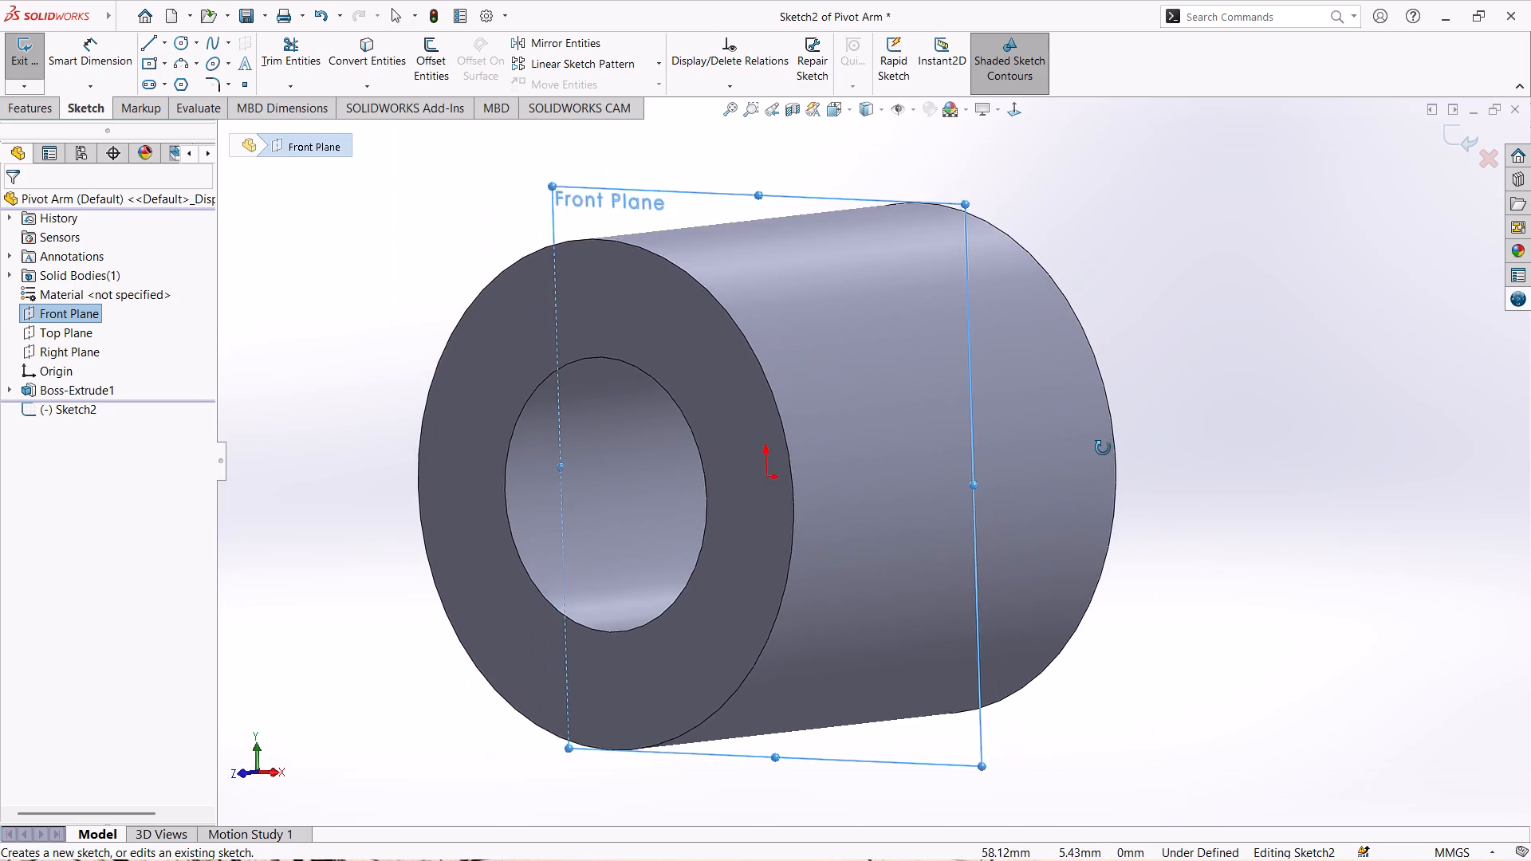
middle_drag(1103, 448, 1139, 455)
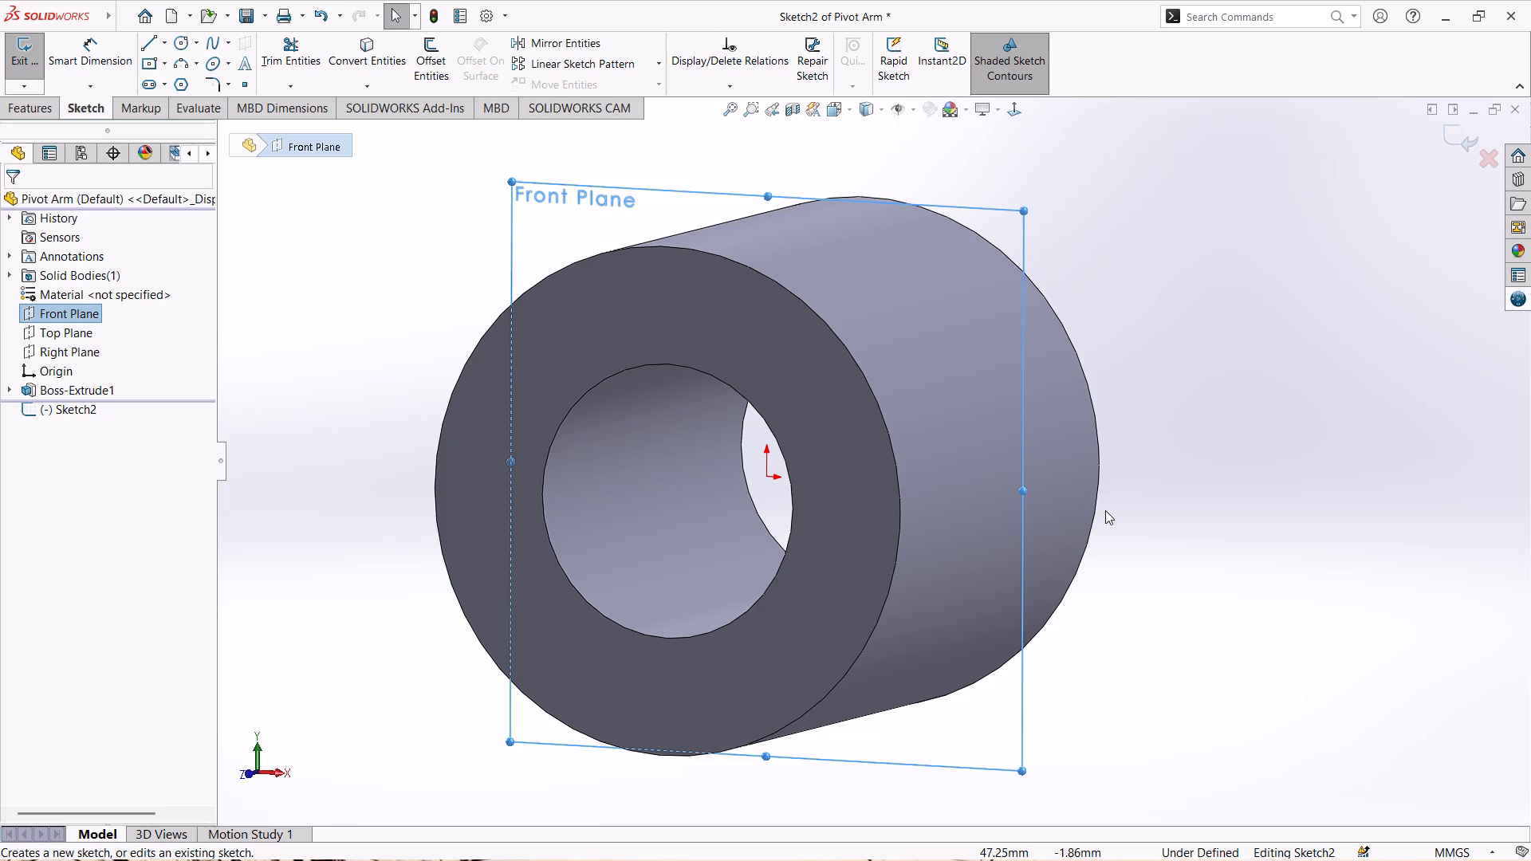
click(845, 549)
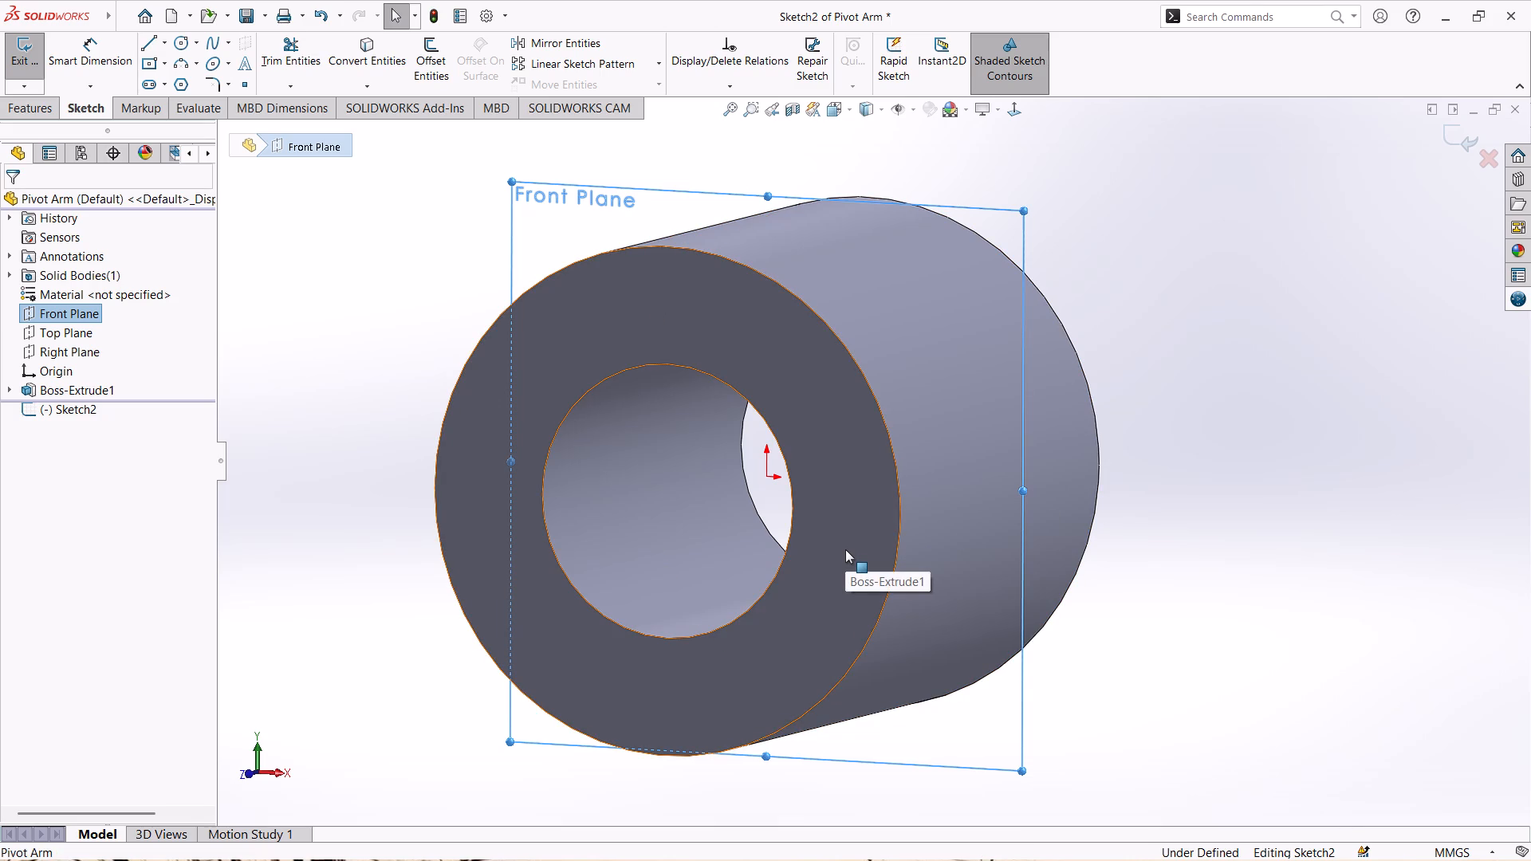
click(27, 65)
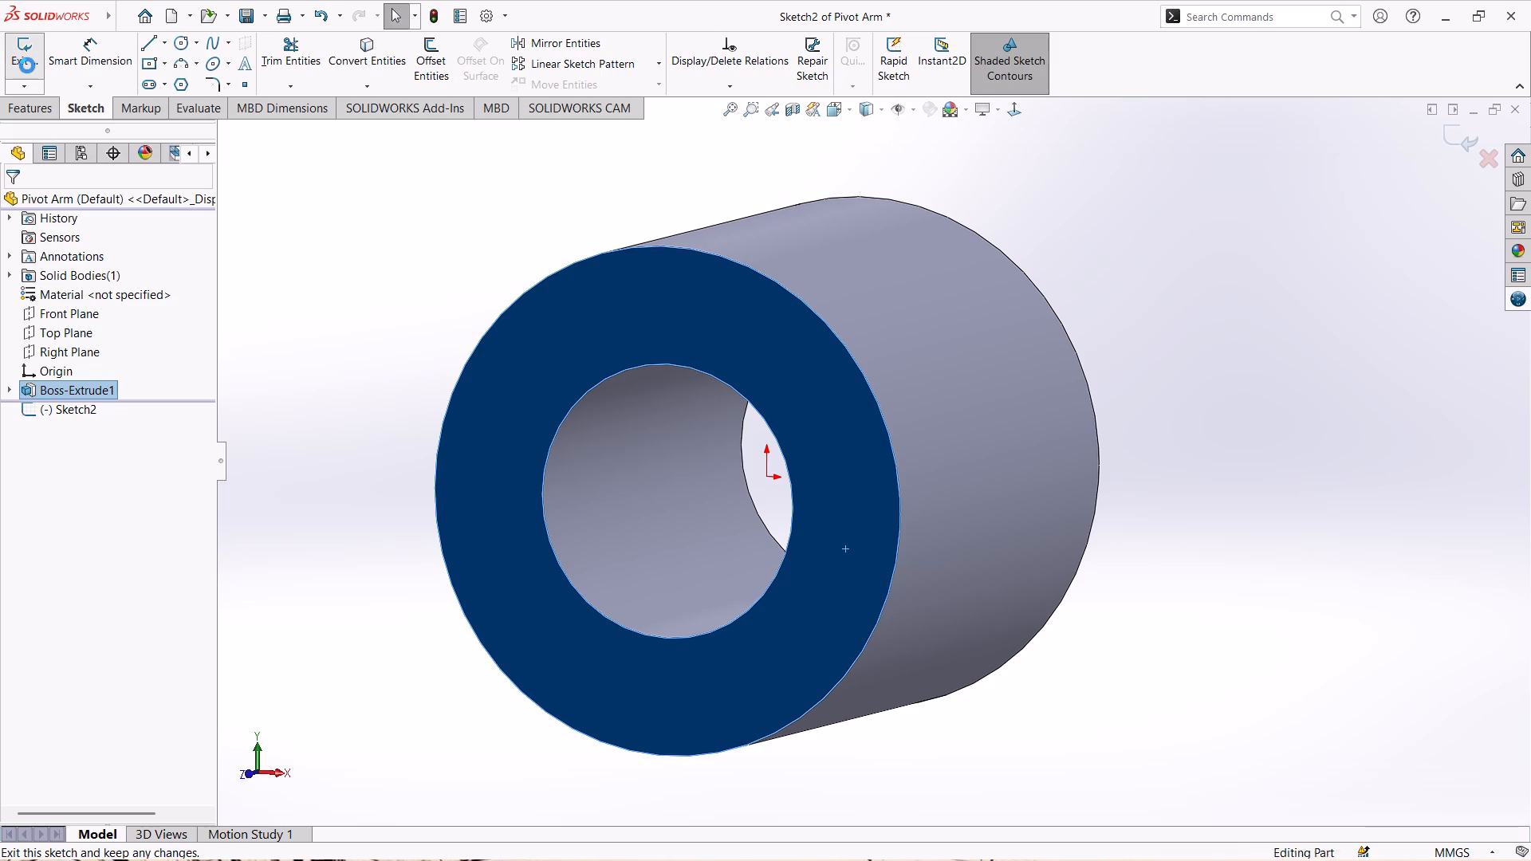
Create a reference plane offset 6 mm from the cylinder's front ring face, with the offset flipped into the body.
click(828, 453)
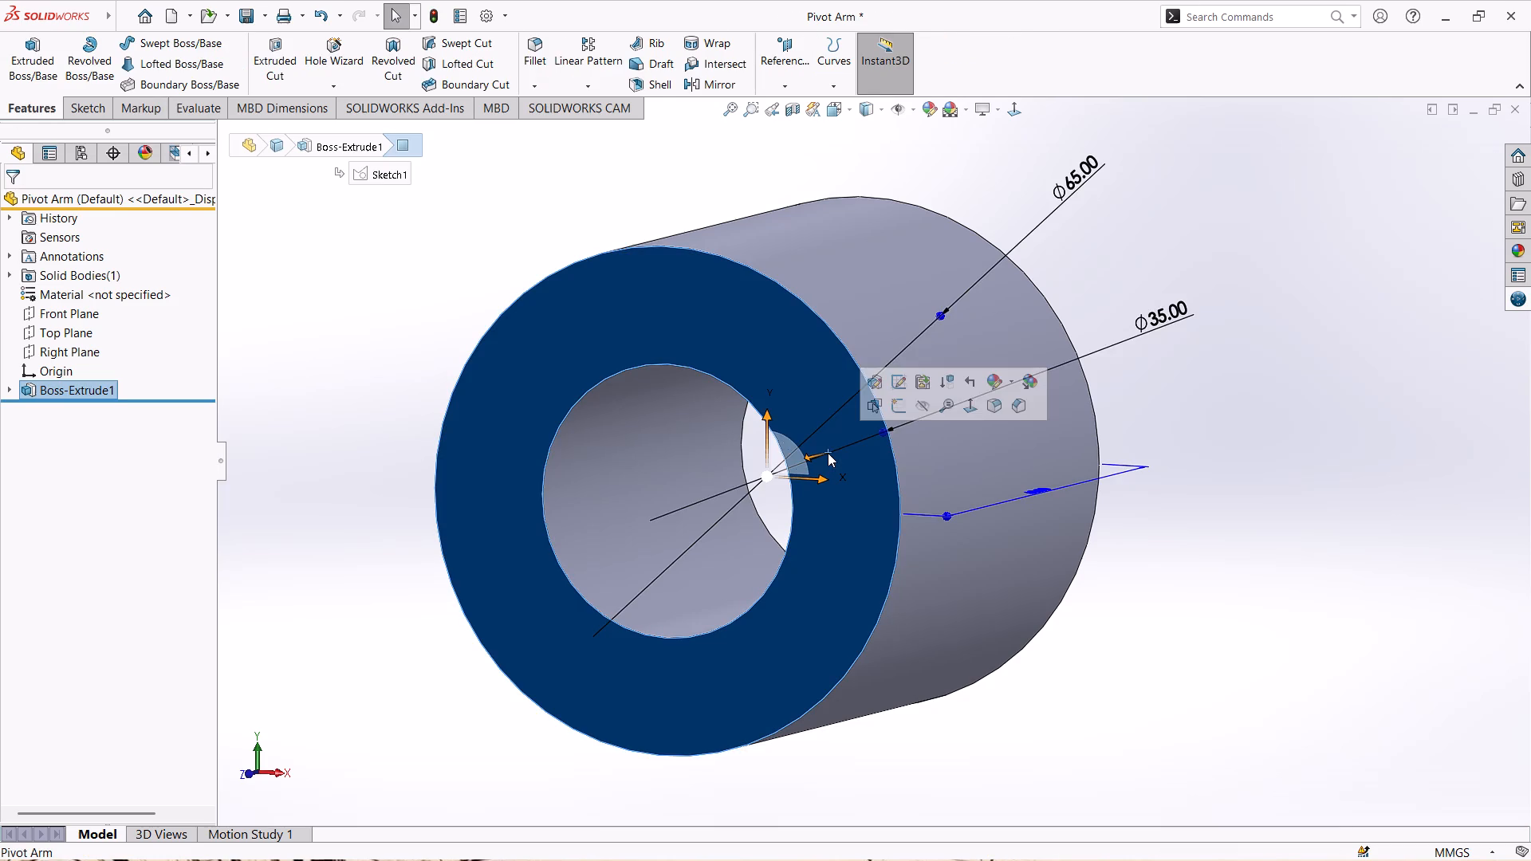
click(796, 61)
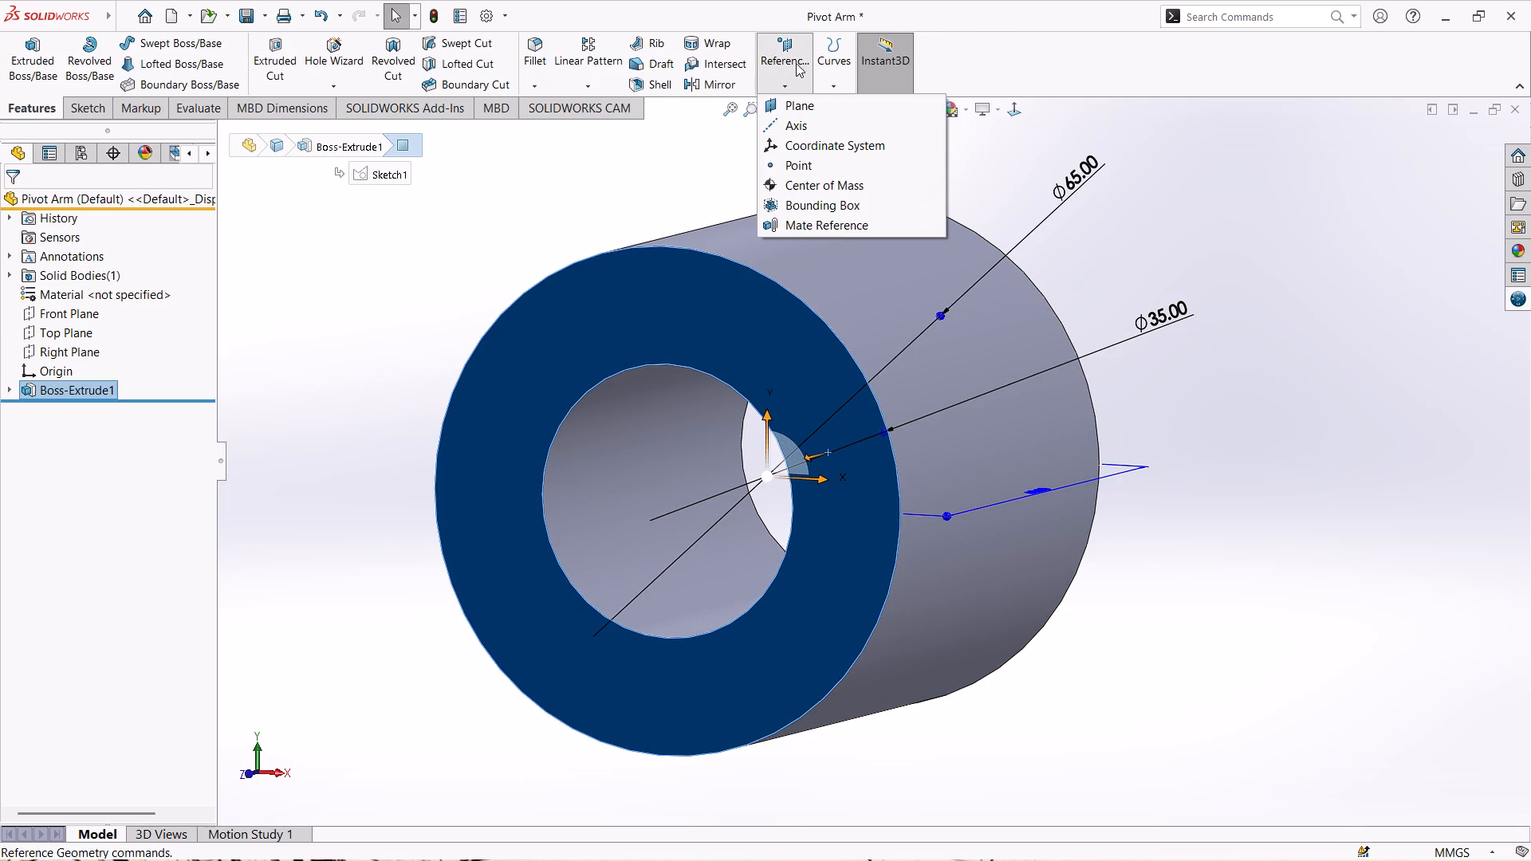
click(801, 98)
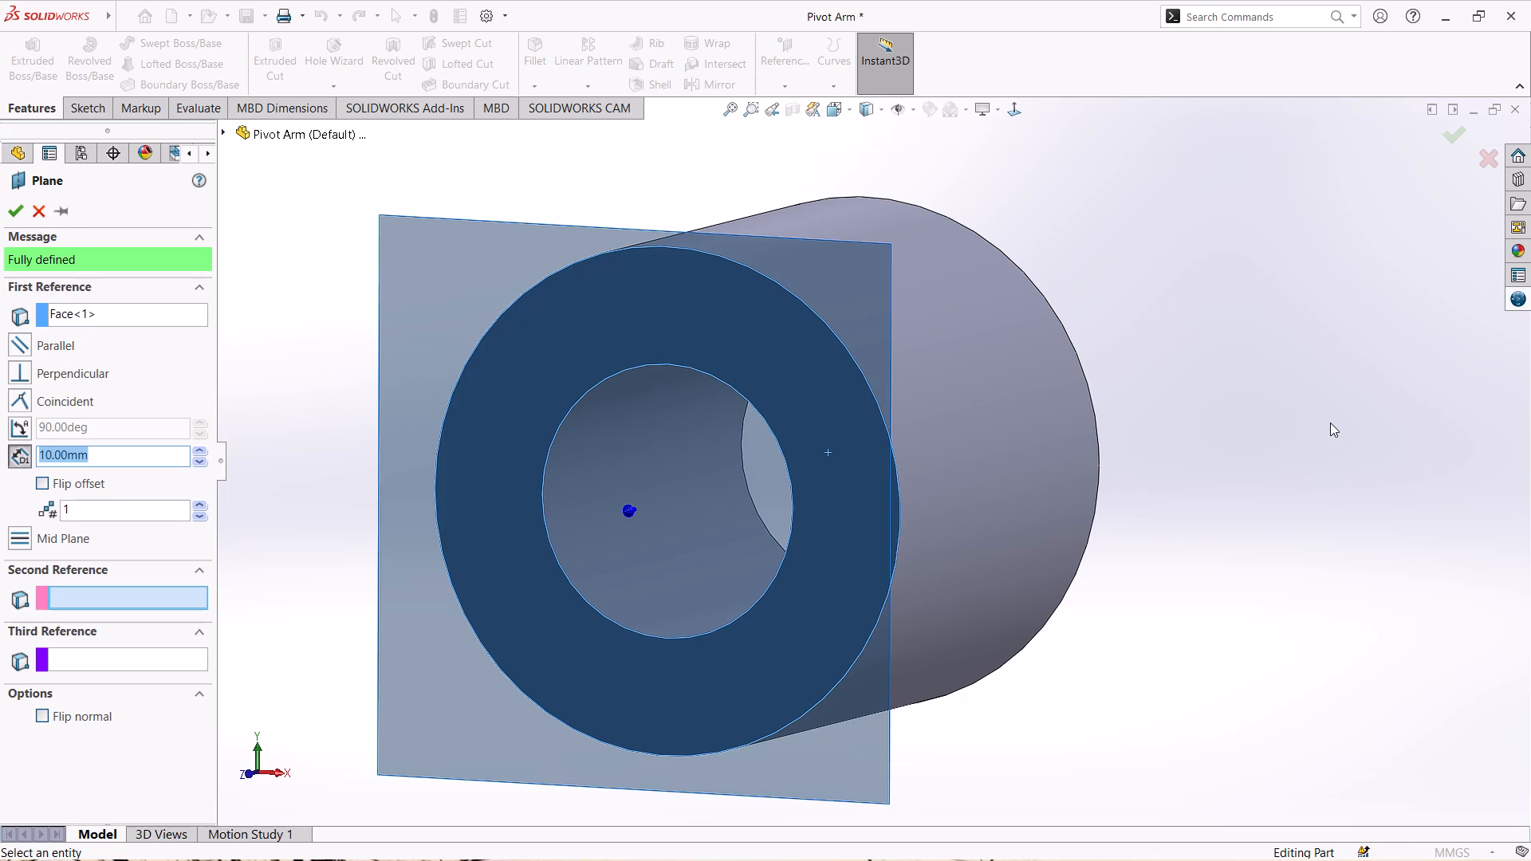
middle_drag(1330, 423, 1293, 486)
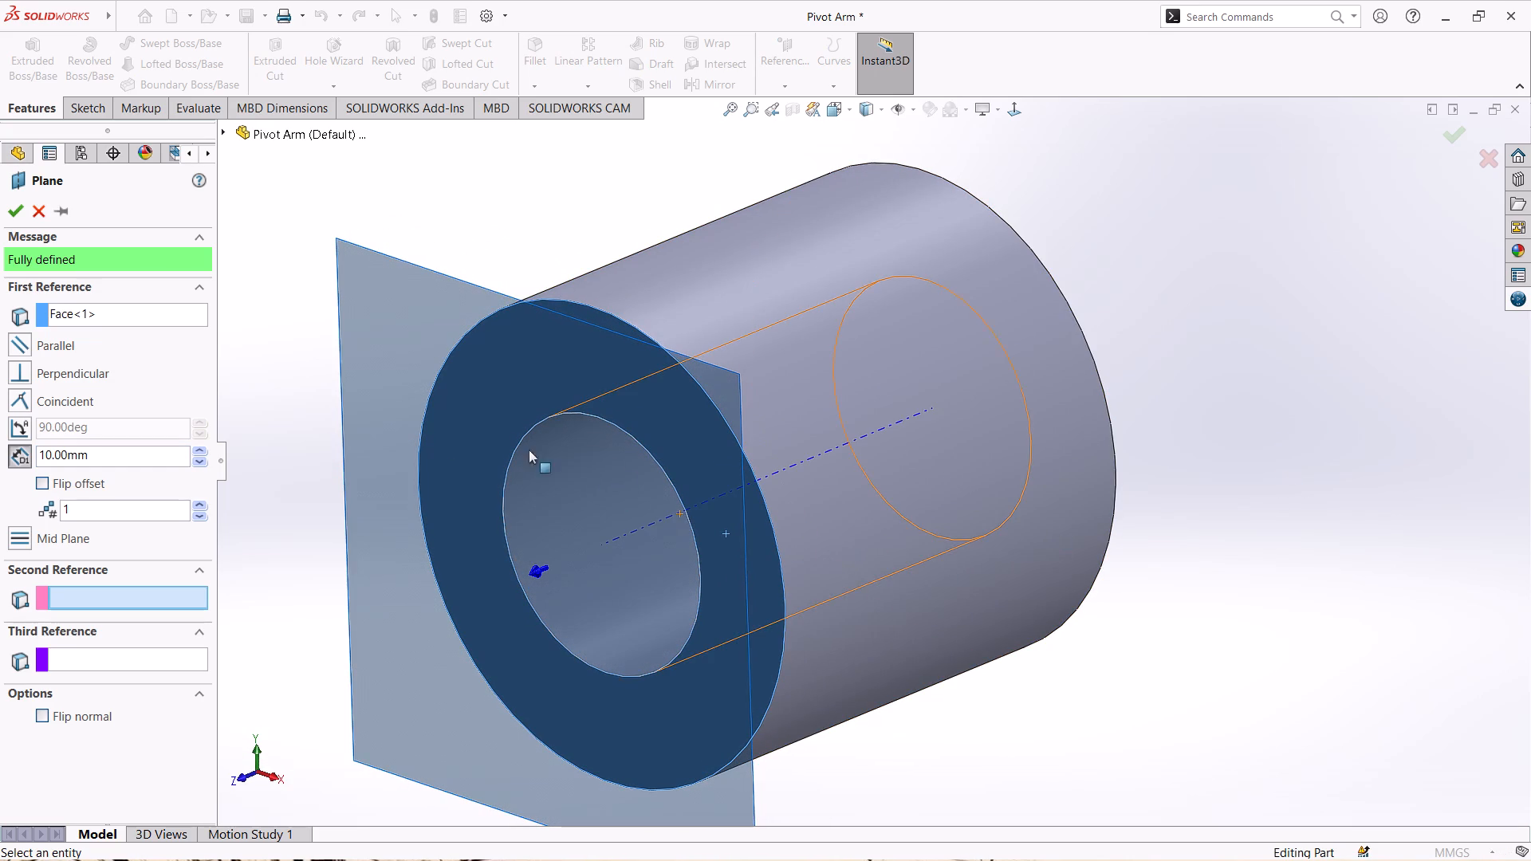
drag(118, 450, 115, 450)
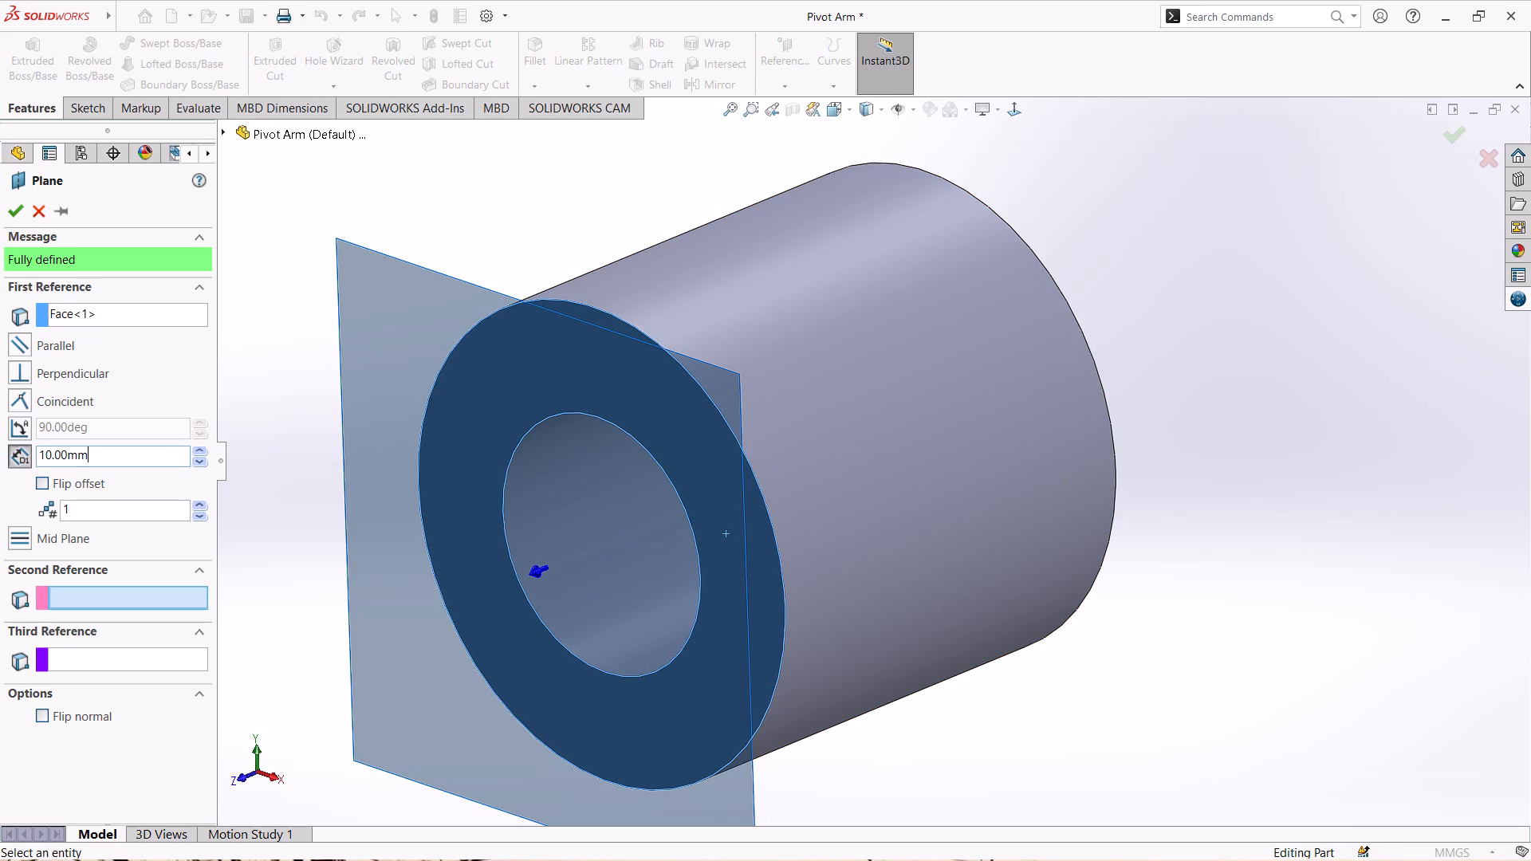
drag(115, 450, 0, 462)
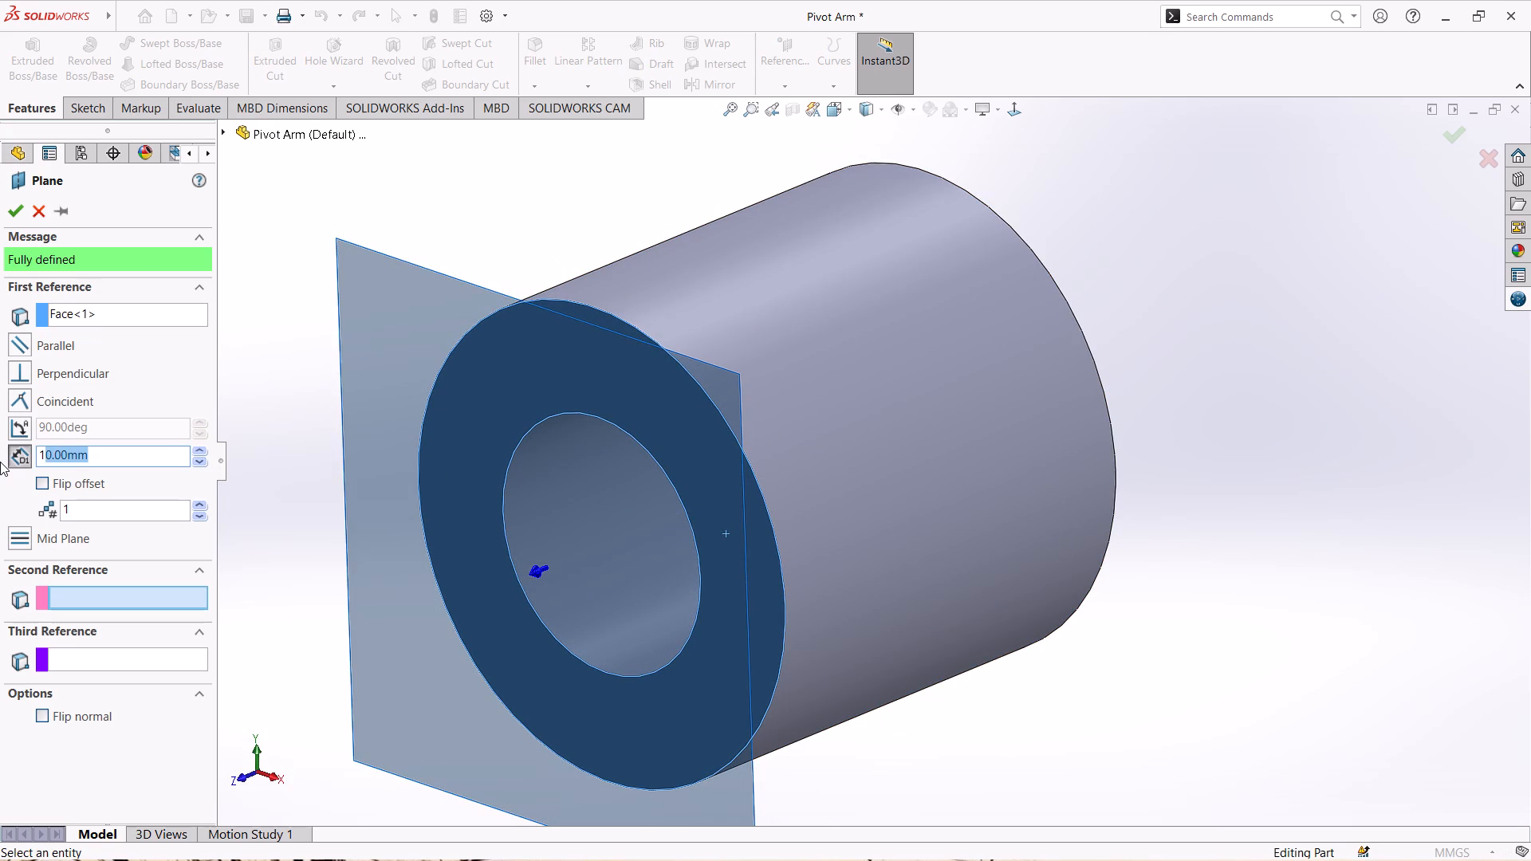
key(6)
key(Return)
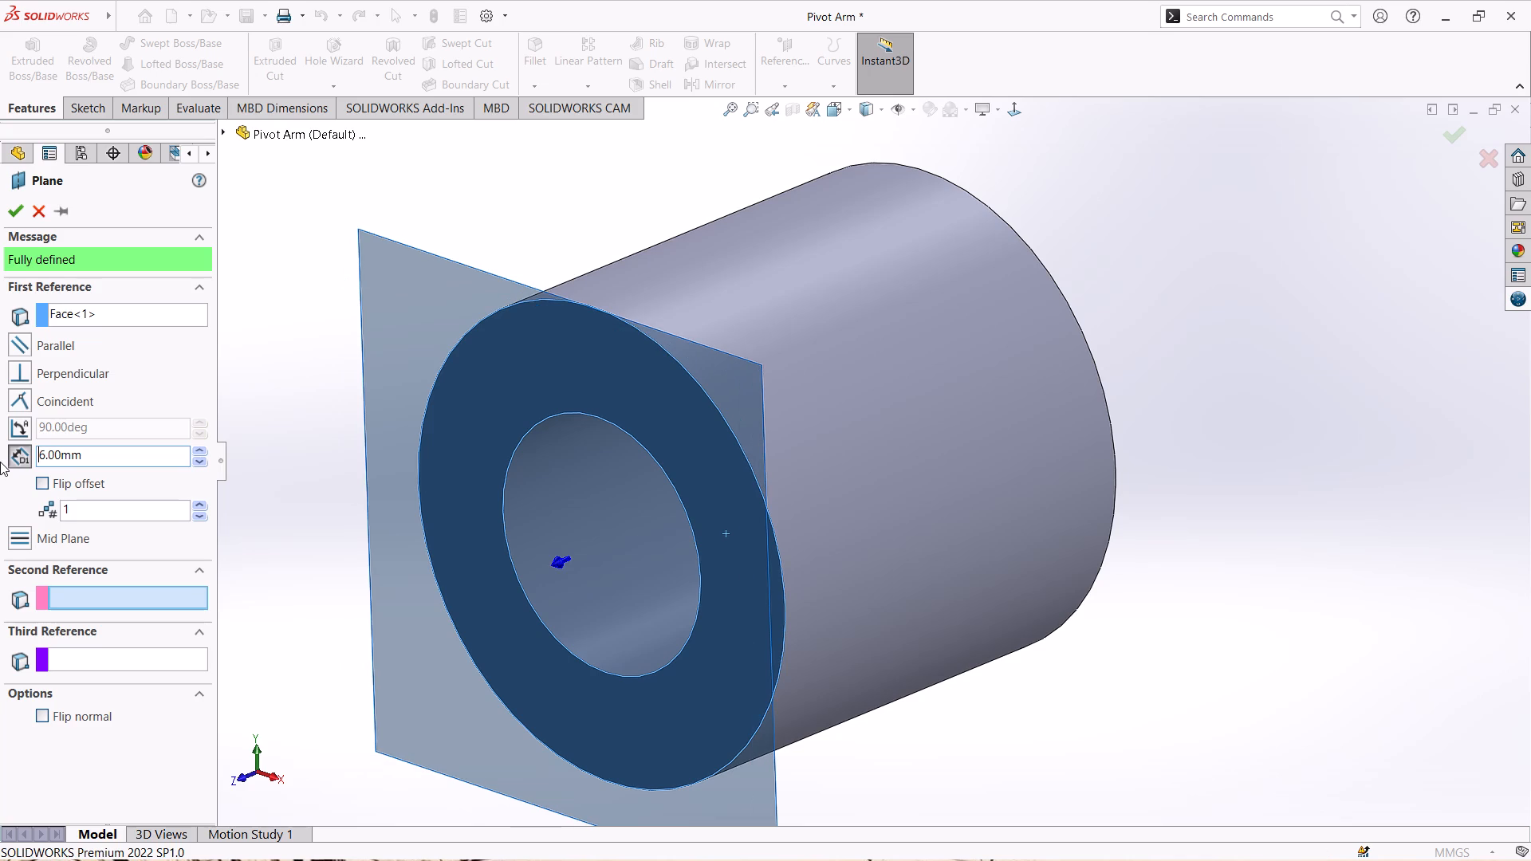
middle_drag(1236, 444, 1192, 470)
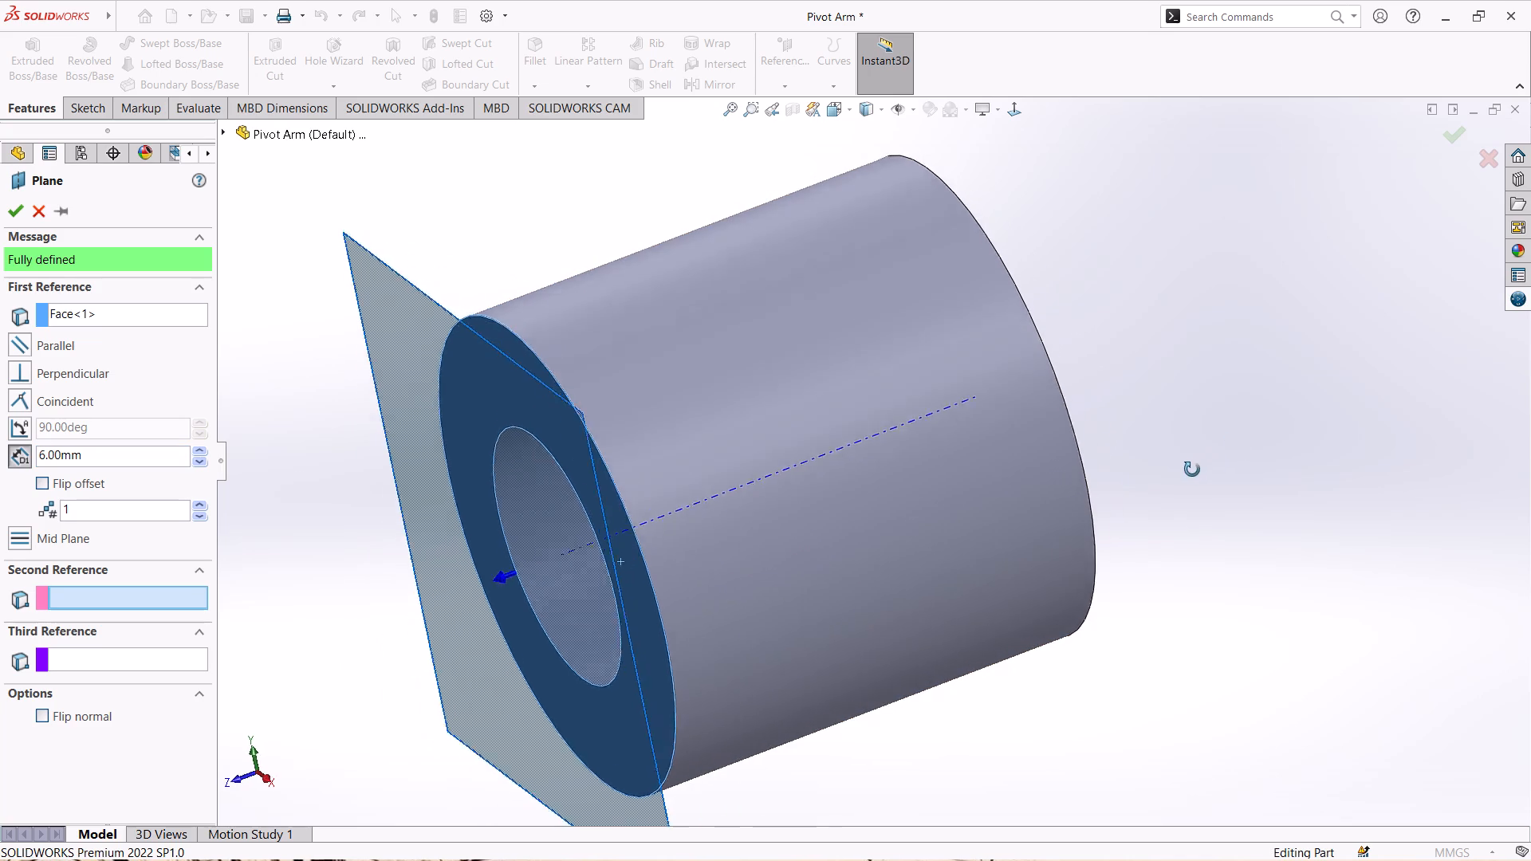
middle_drag(1192, 470, 1169, 503)
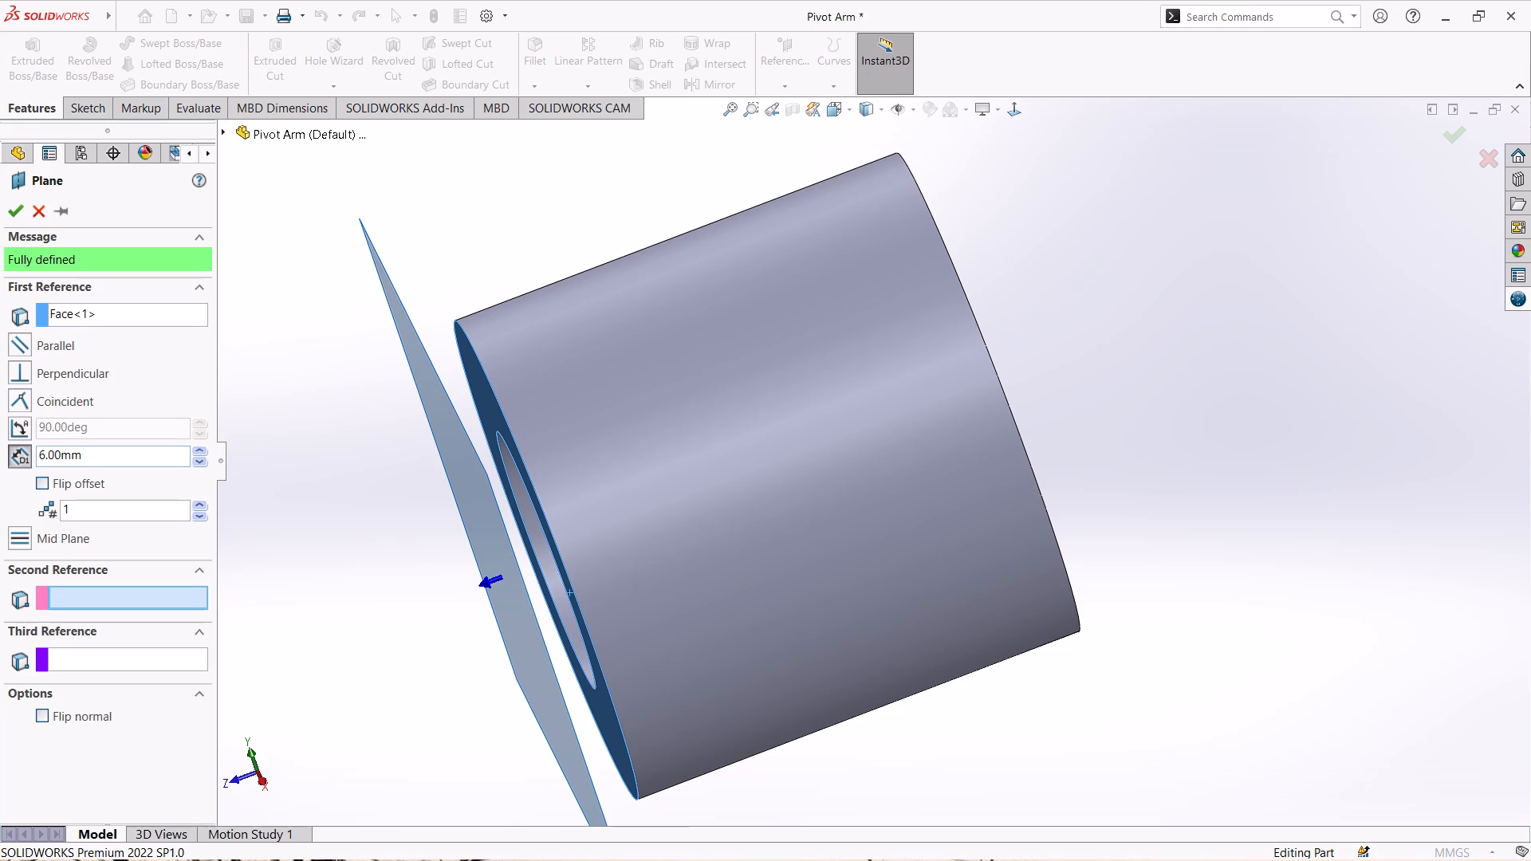
click(21, 450)
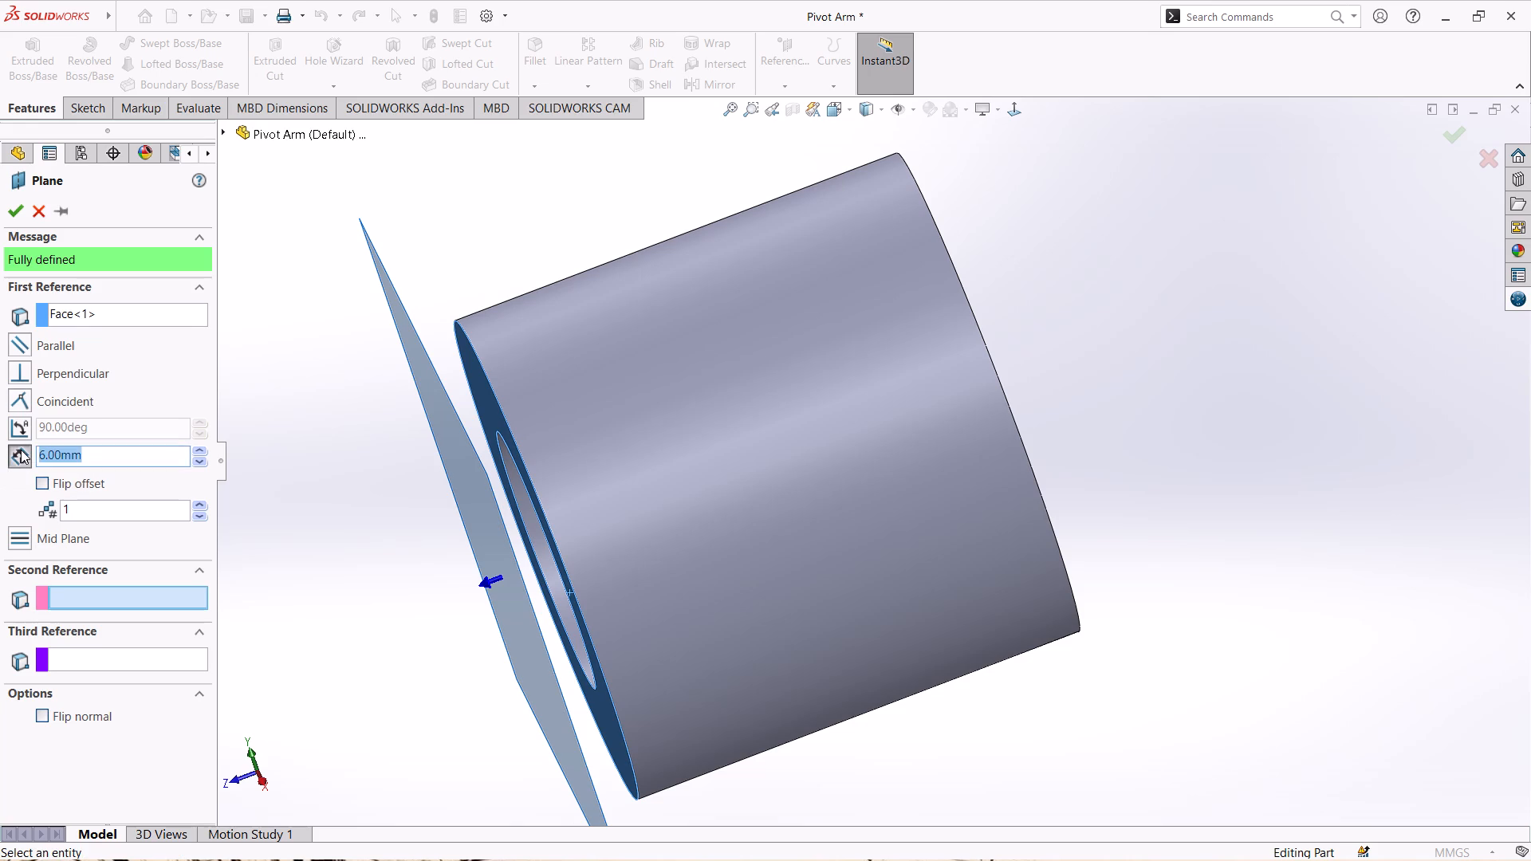
click(21, 450)
click(41, 481)
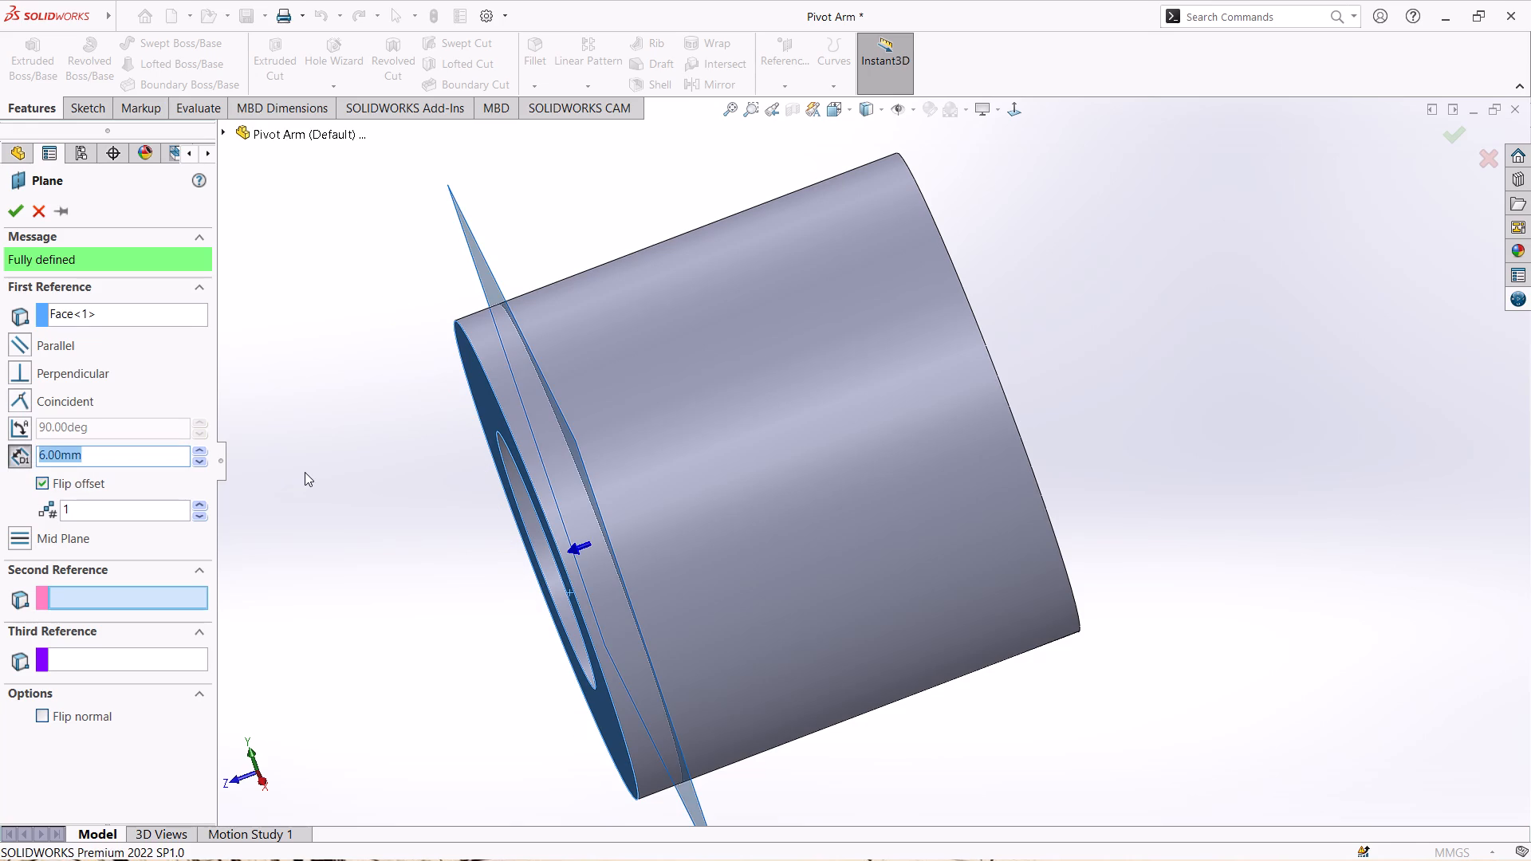
middle_drag(305, 472, 352, 567)
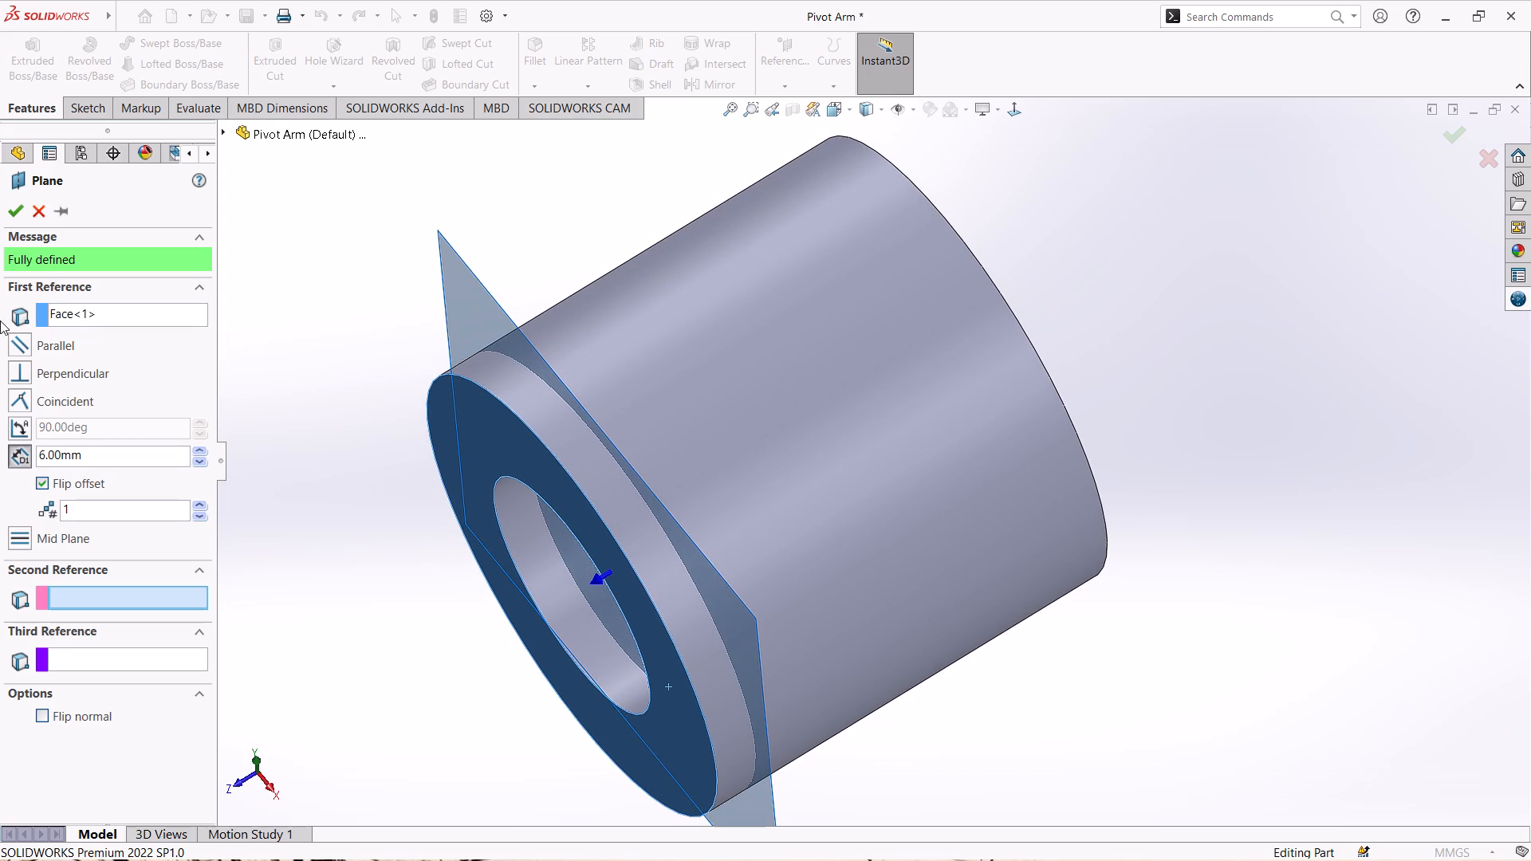
click(17, 212)
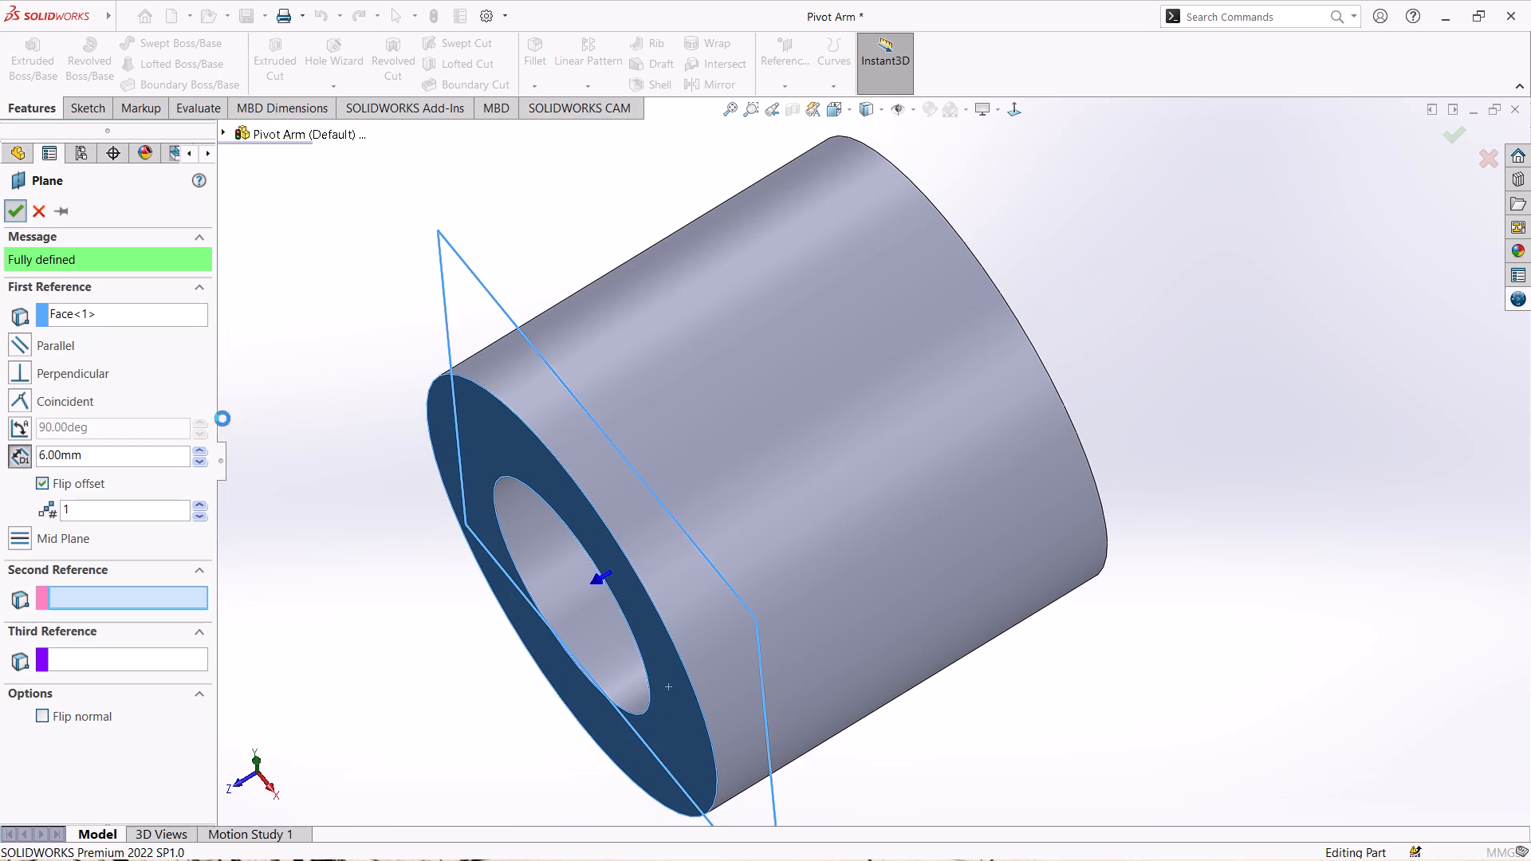
Start a new sketch on the offset reference plane.
scroll(306, 428, up, 2)
middle_drag(374, 461, 427, 455)
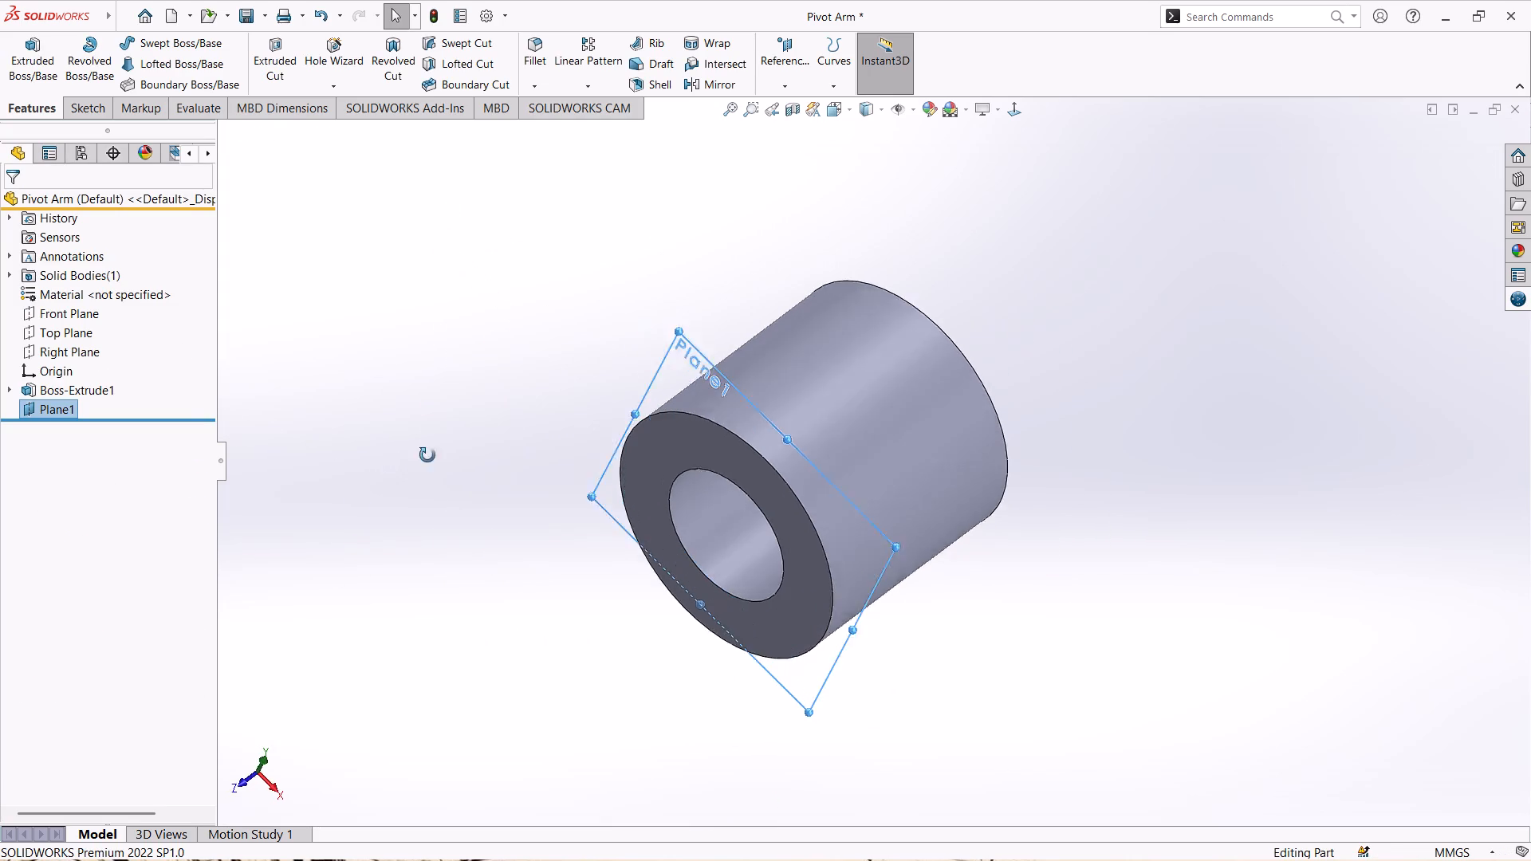
middle_drag(427, 455, 446, 446)
right_click(56, 409)
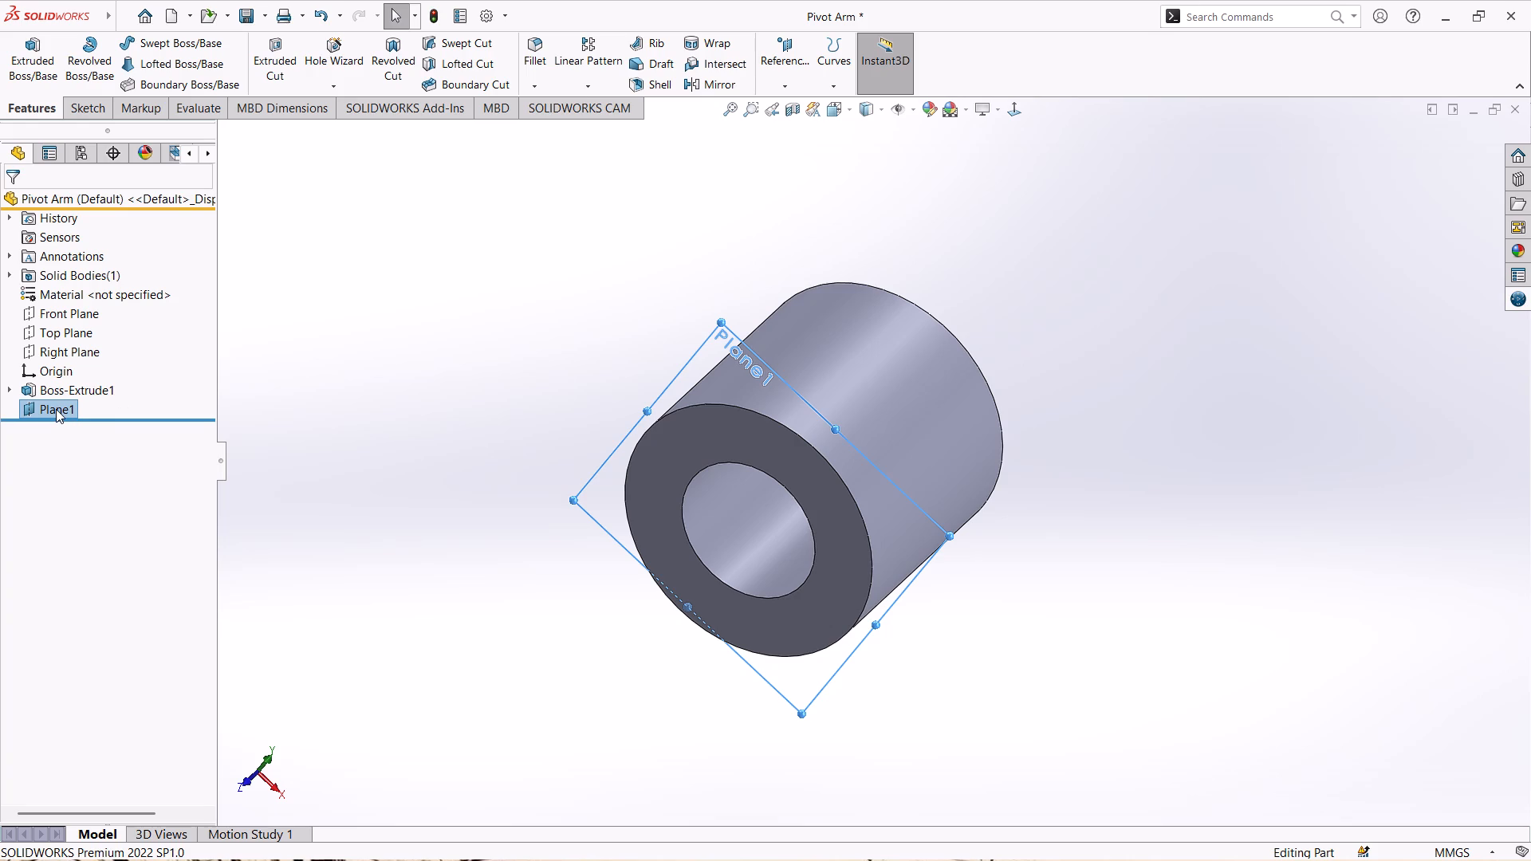
click(73, 379)
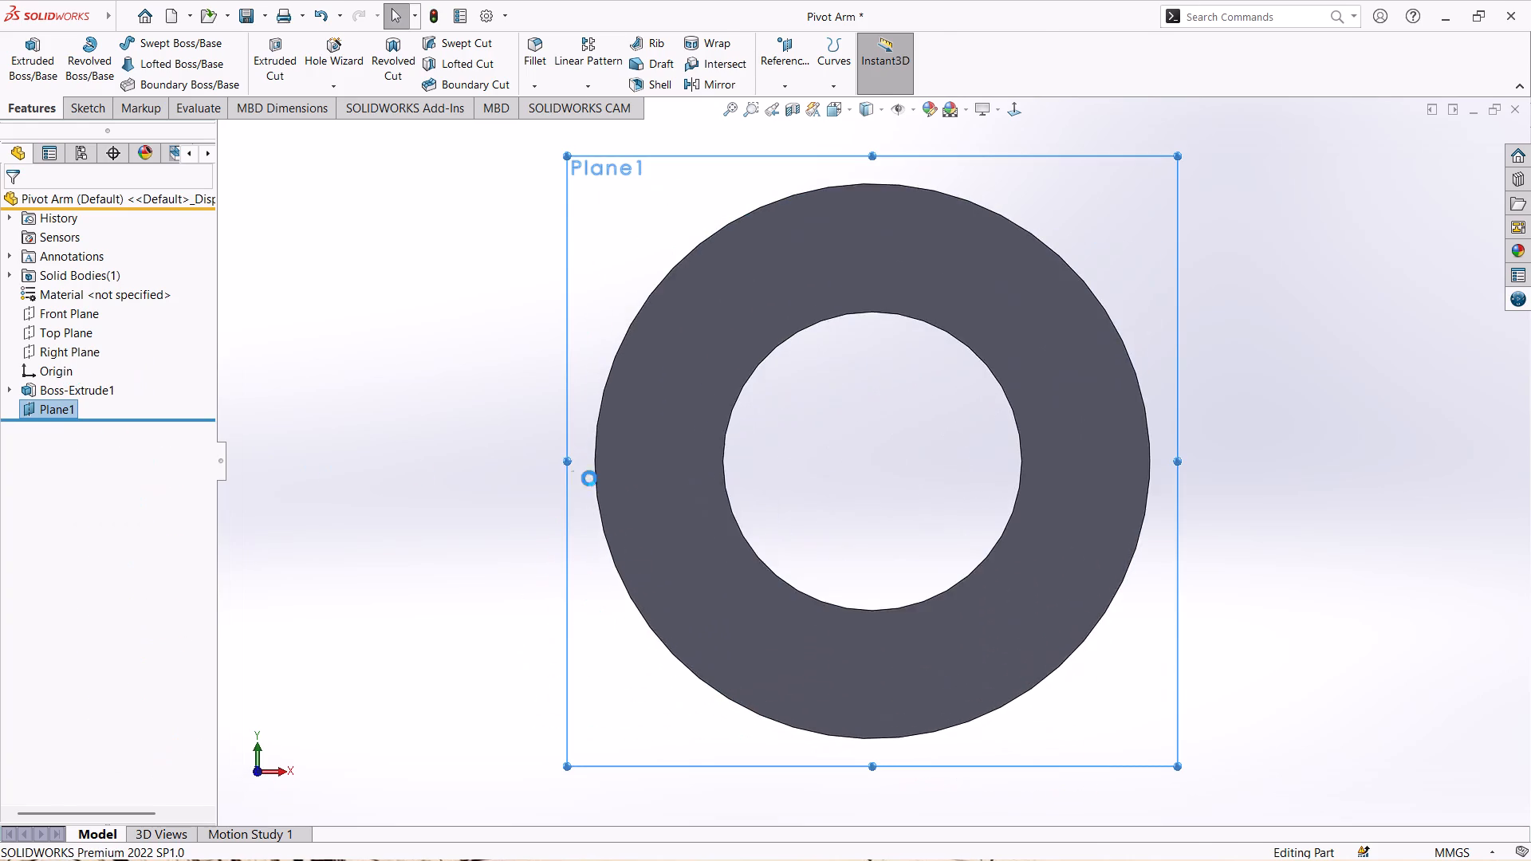
scroll(1272, 401, down, 2)
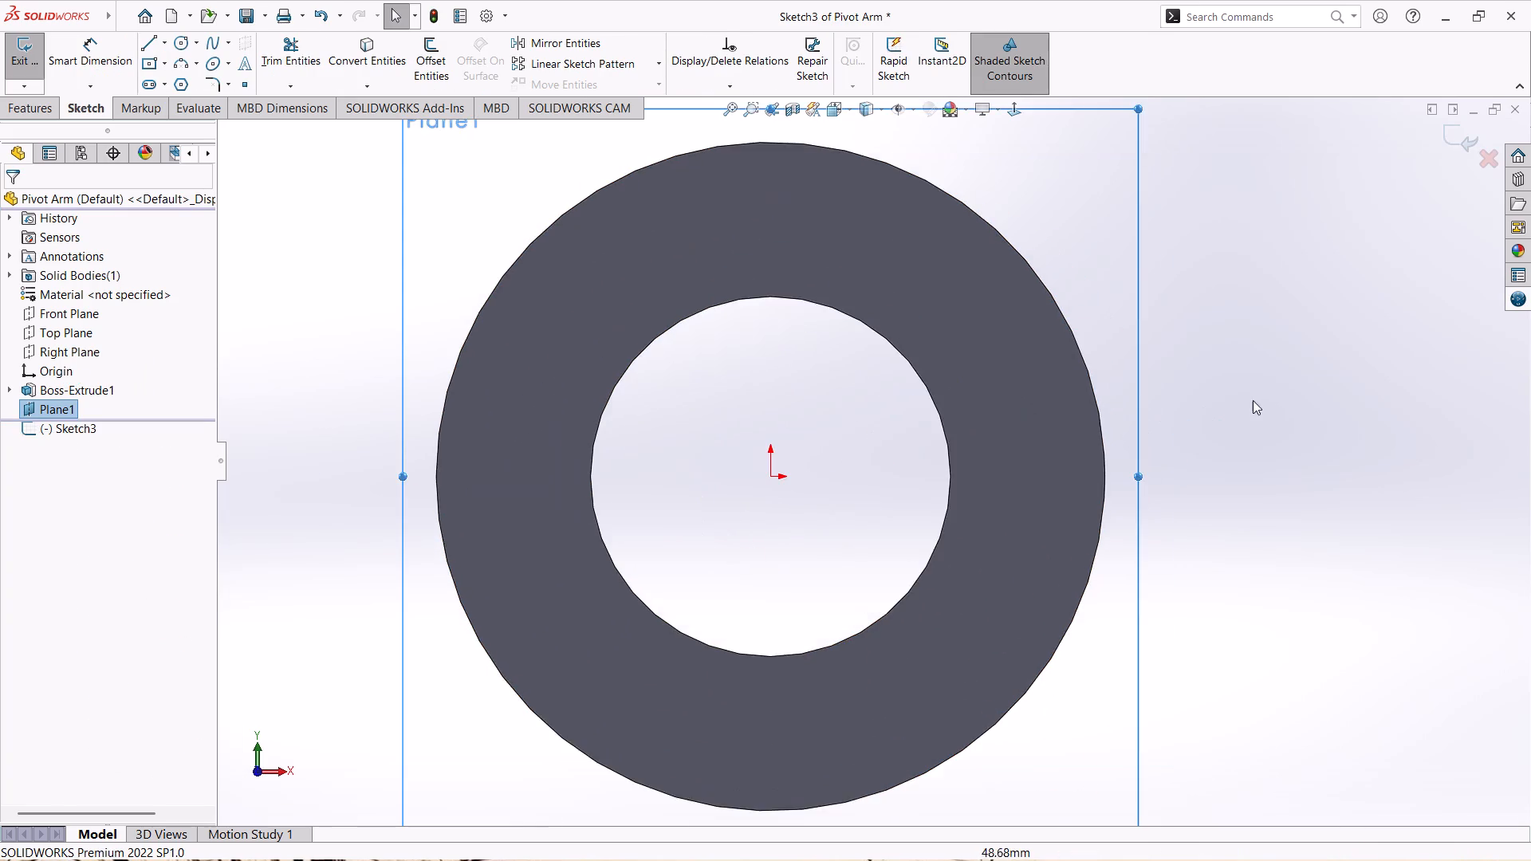
scroll(1235, 398, up, 2)
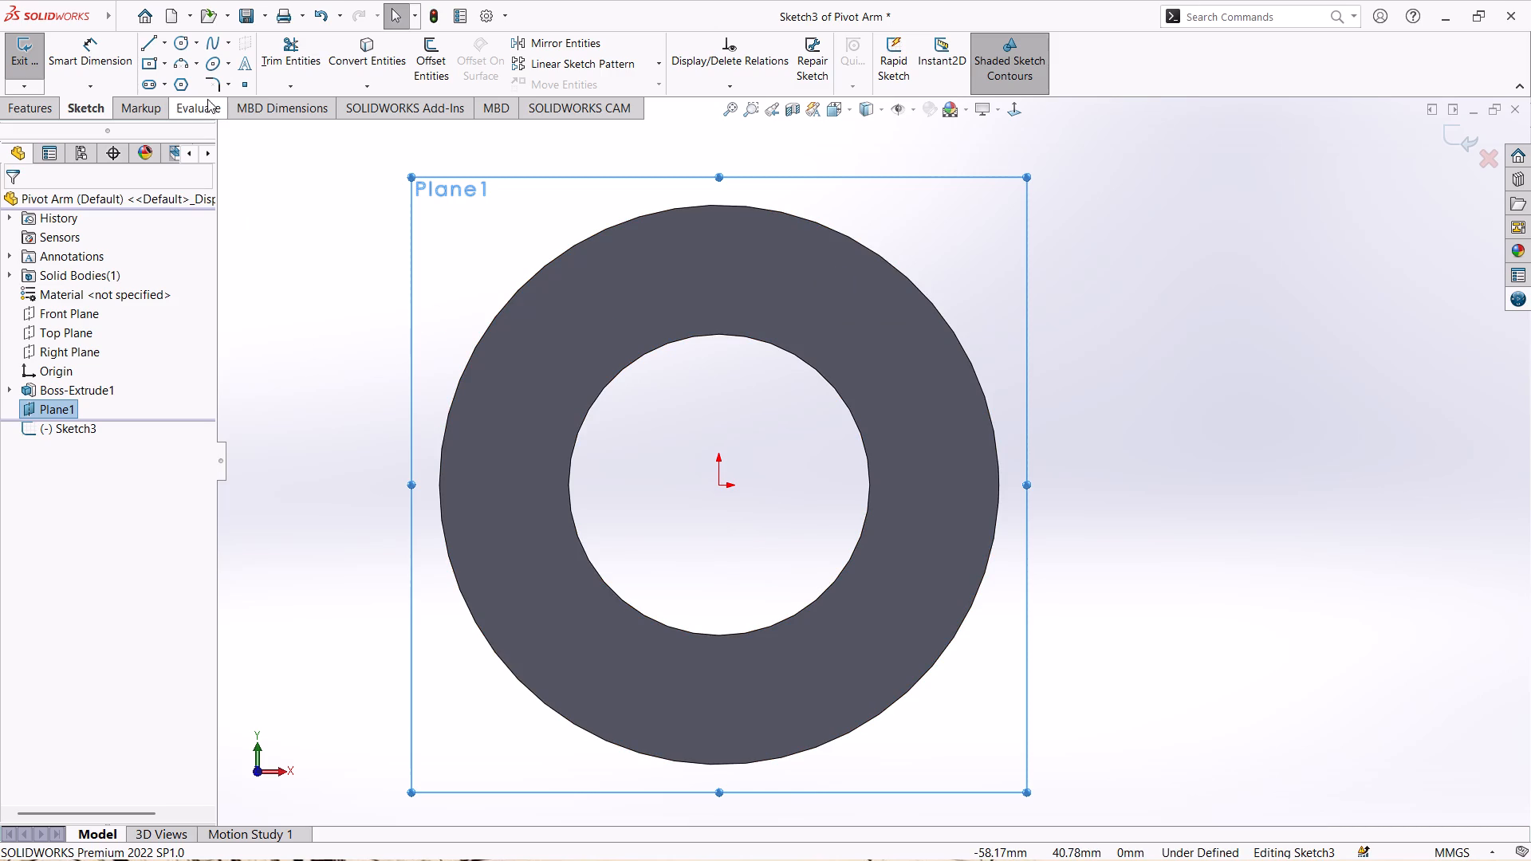
Sketch a horizontal centerline about 90 mm long through the origin, extending to the right beyond the cylinder.
click(162, 39)
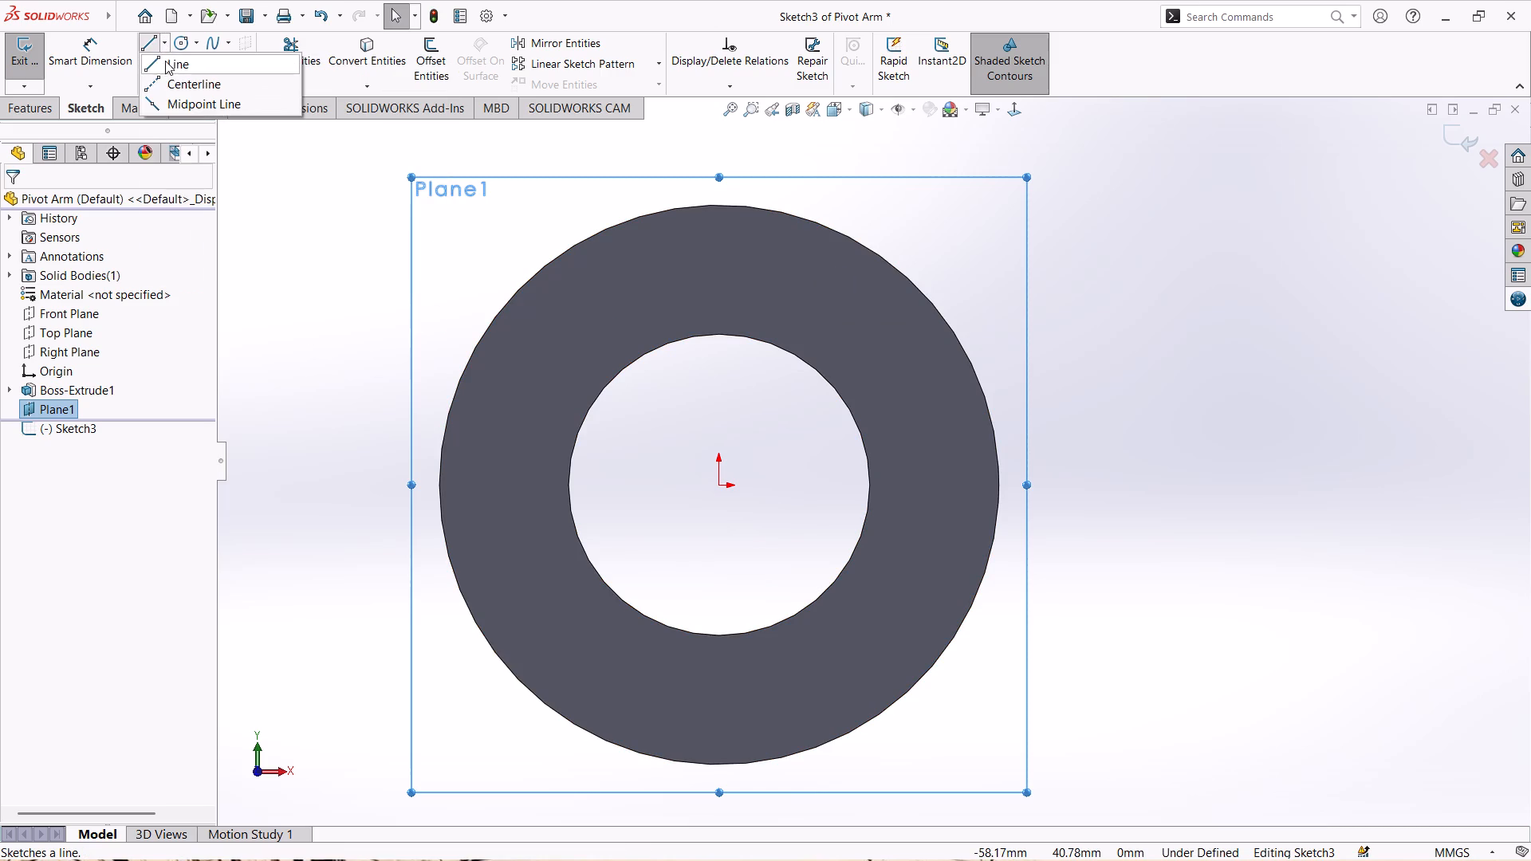
click(167, 83)
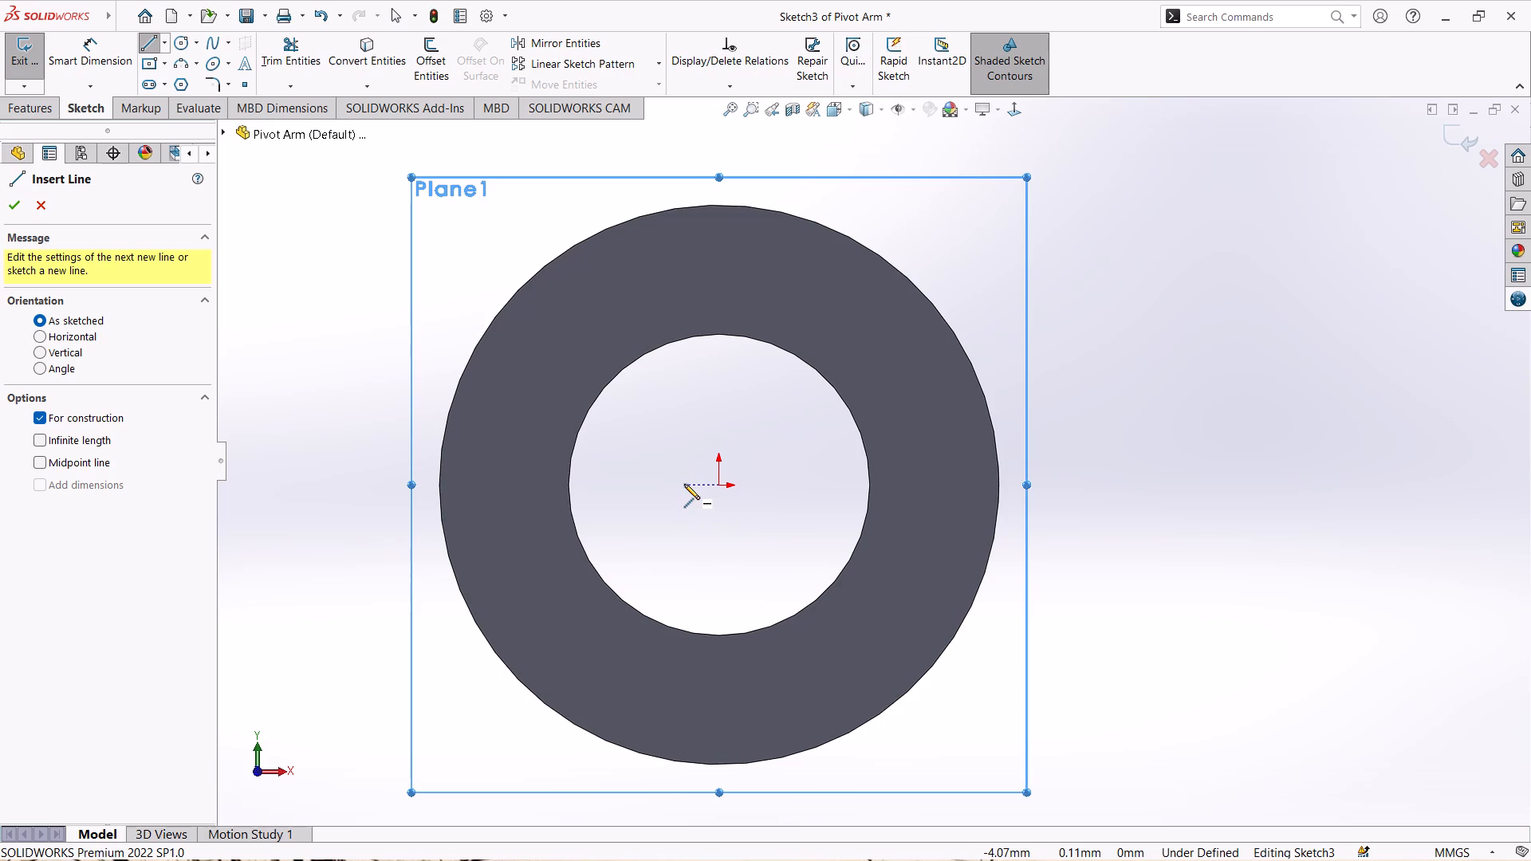
click(684, 484)
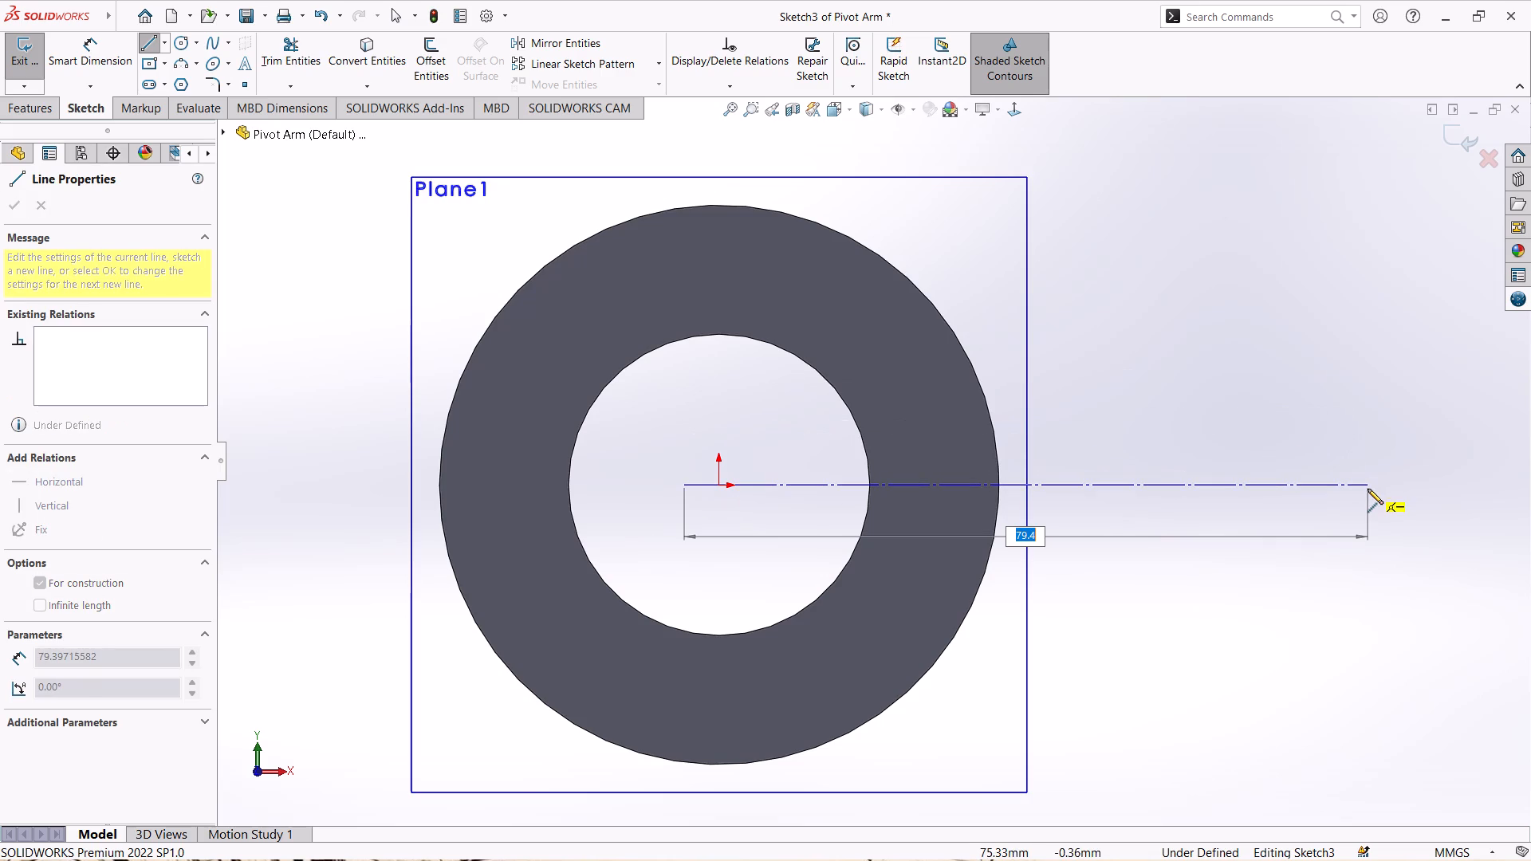
click(1458, 485)
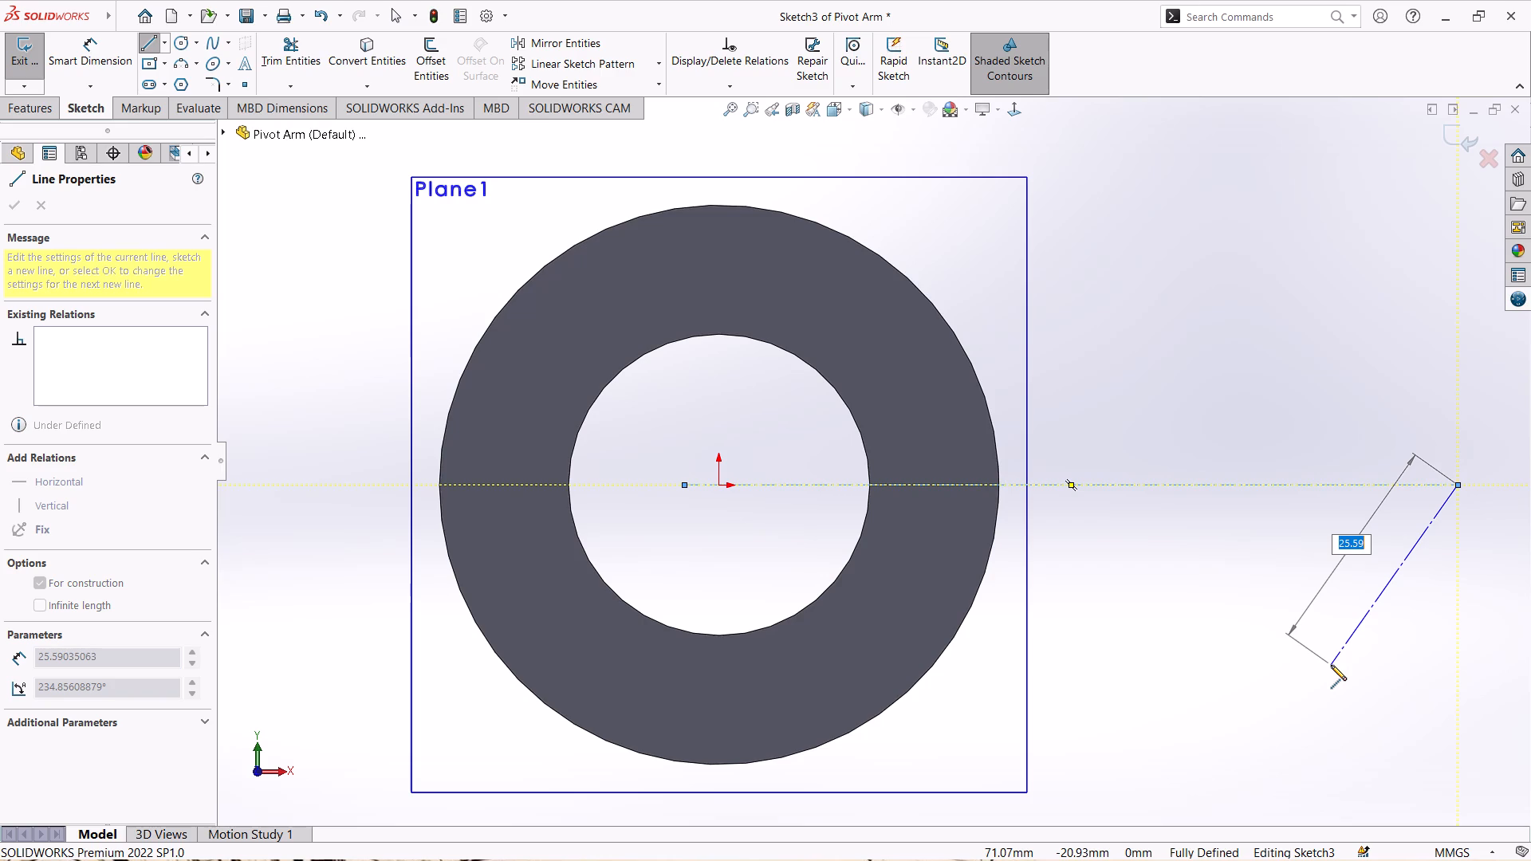
key(Escape)
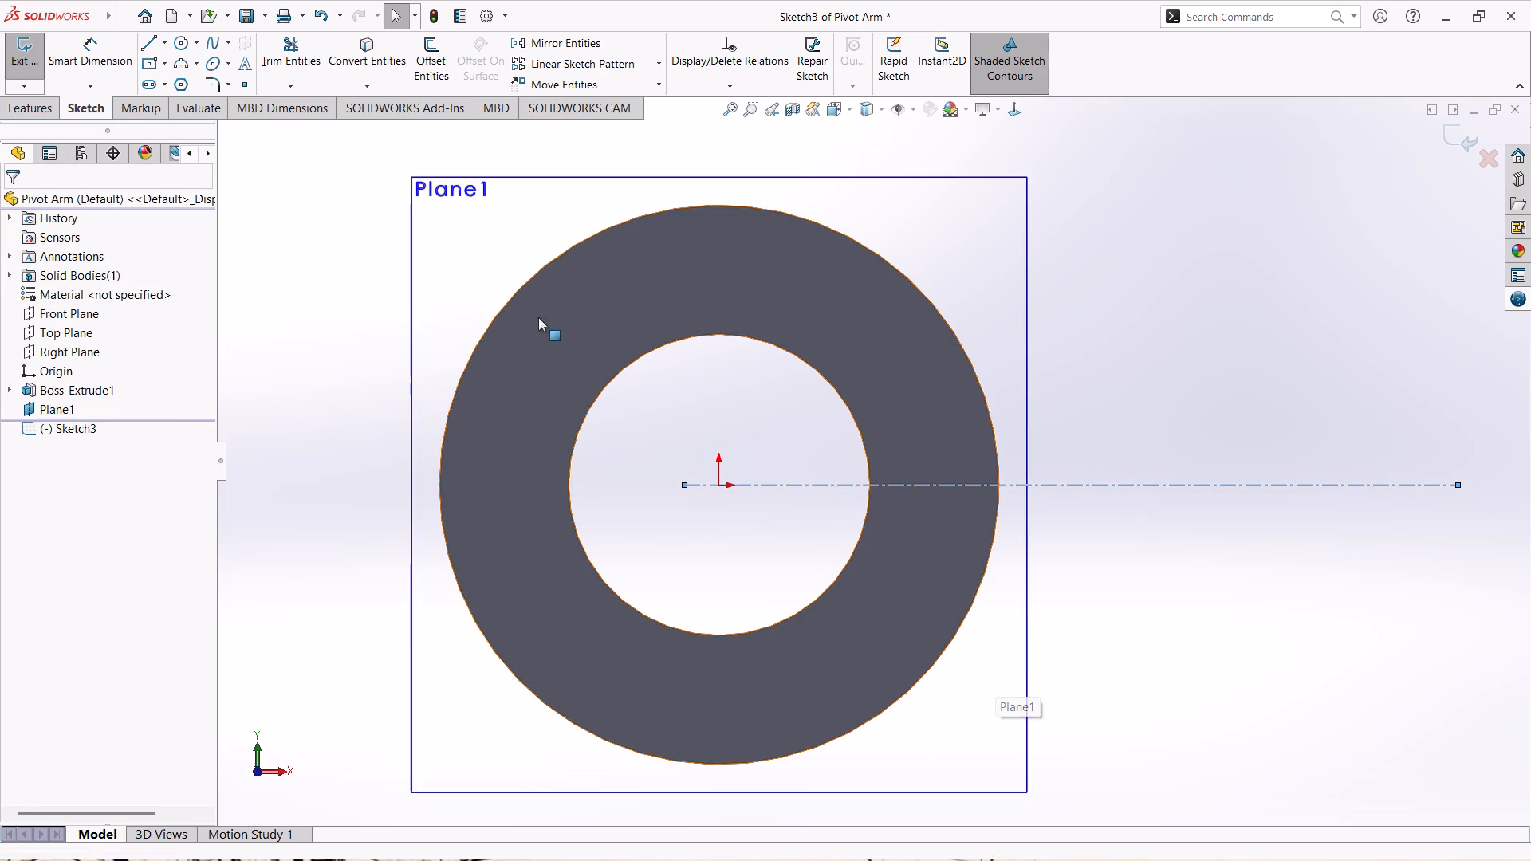
Sketch an inclined centerline about 82 mm long from the origin, rising to the upper right.
click(167, 44)
click(168, 77)
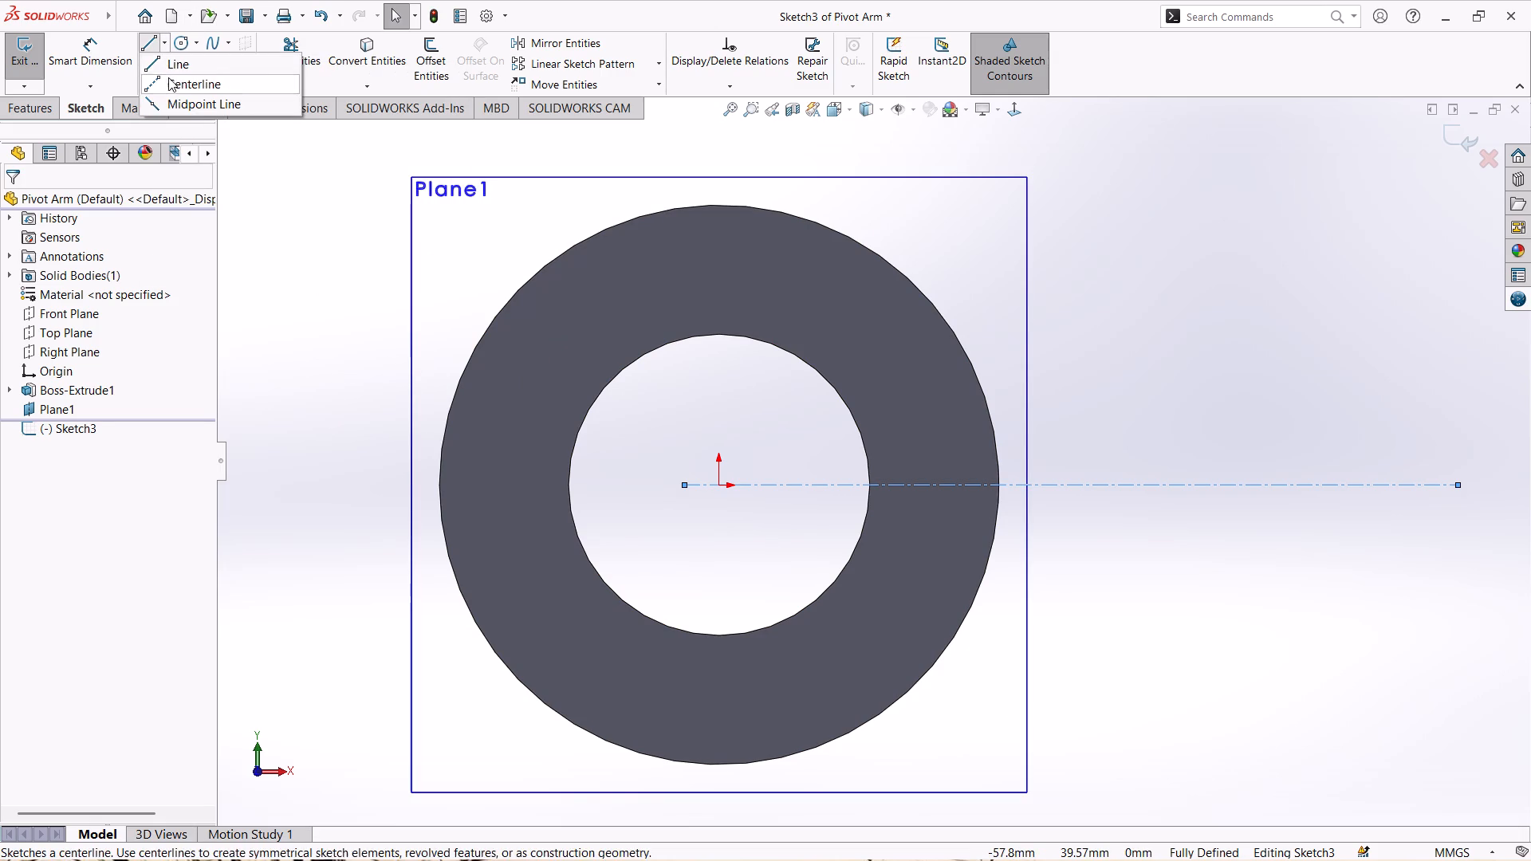
click(720, 486)
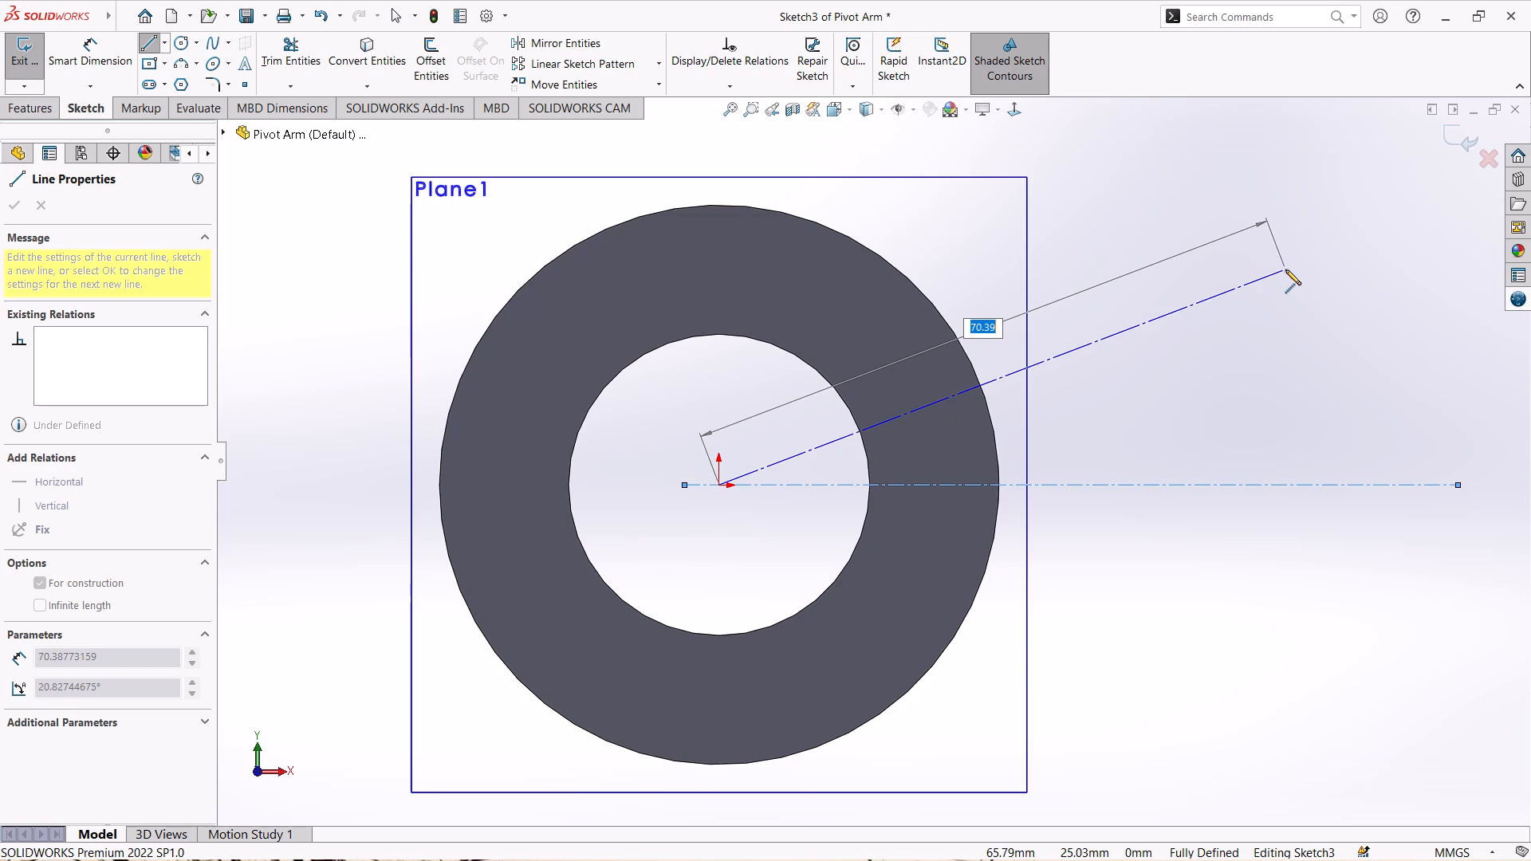
click(1366, 201)
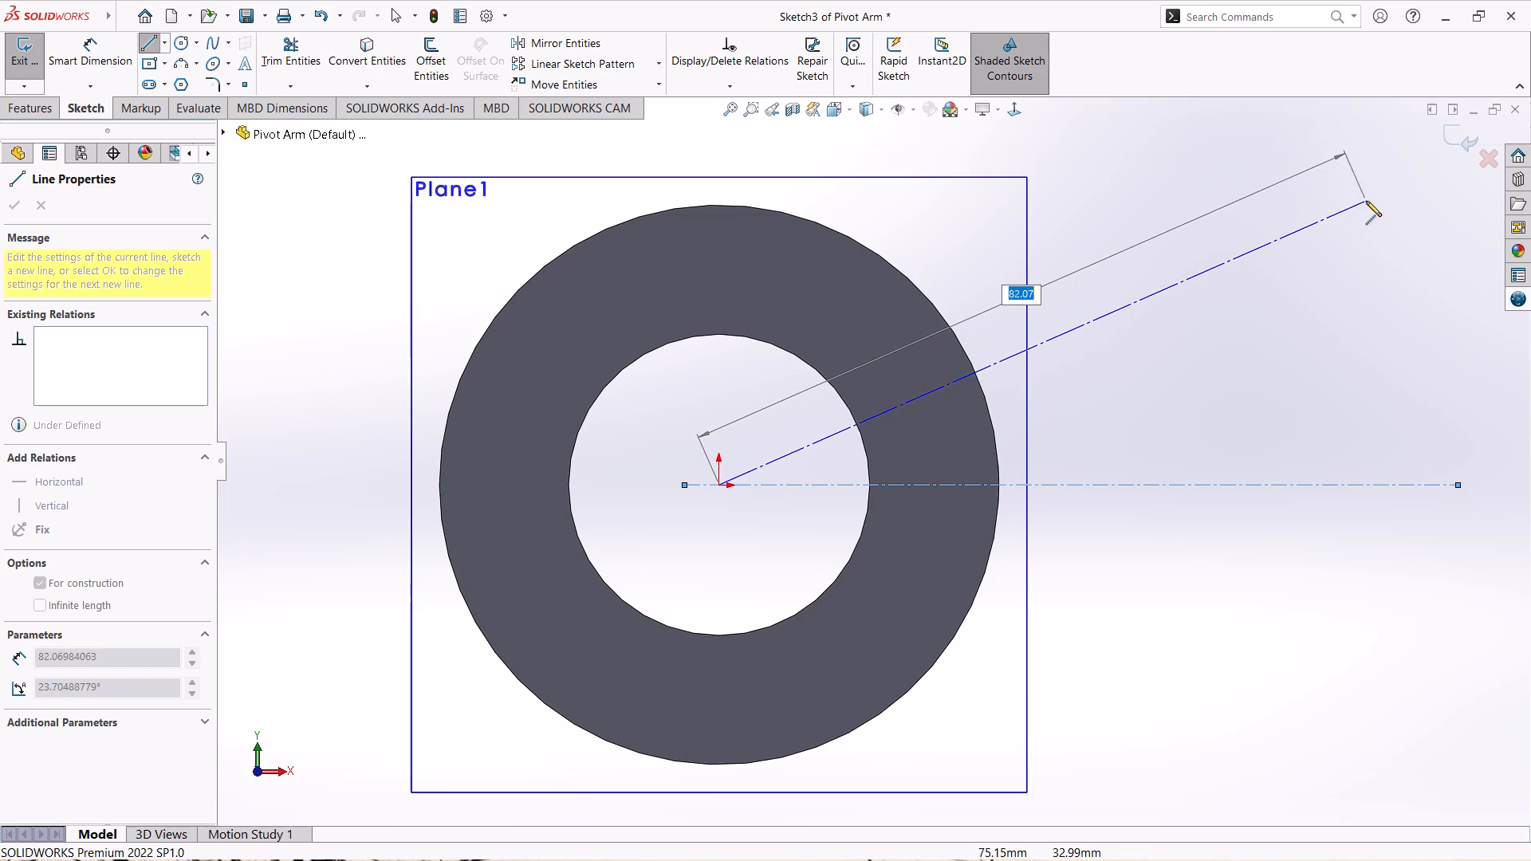
Dimension the angle between the inclined and horizontal centerlines to 30°.
right_drag(1293, 352, 1255, 244)
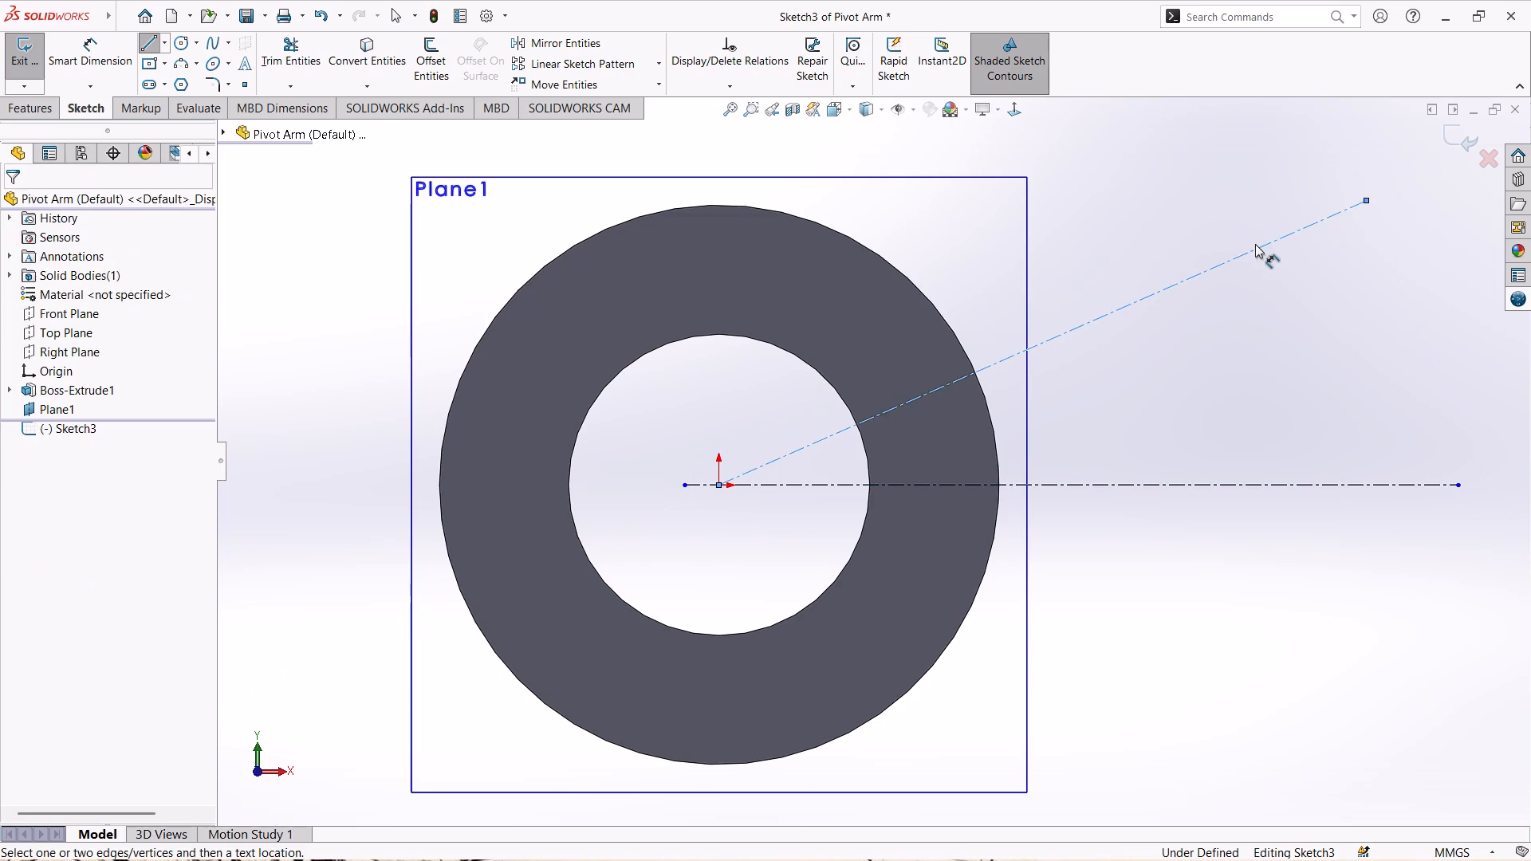
right_drag(1255, 244, 1254, 244)
click(1148, 297)
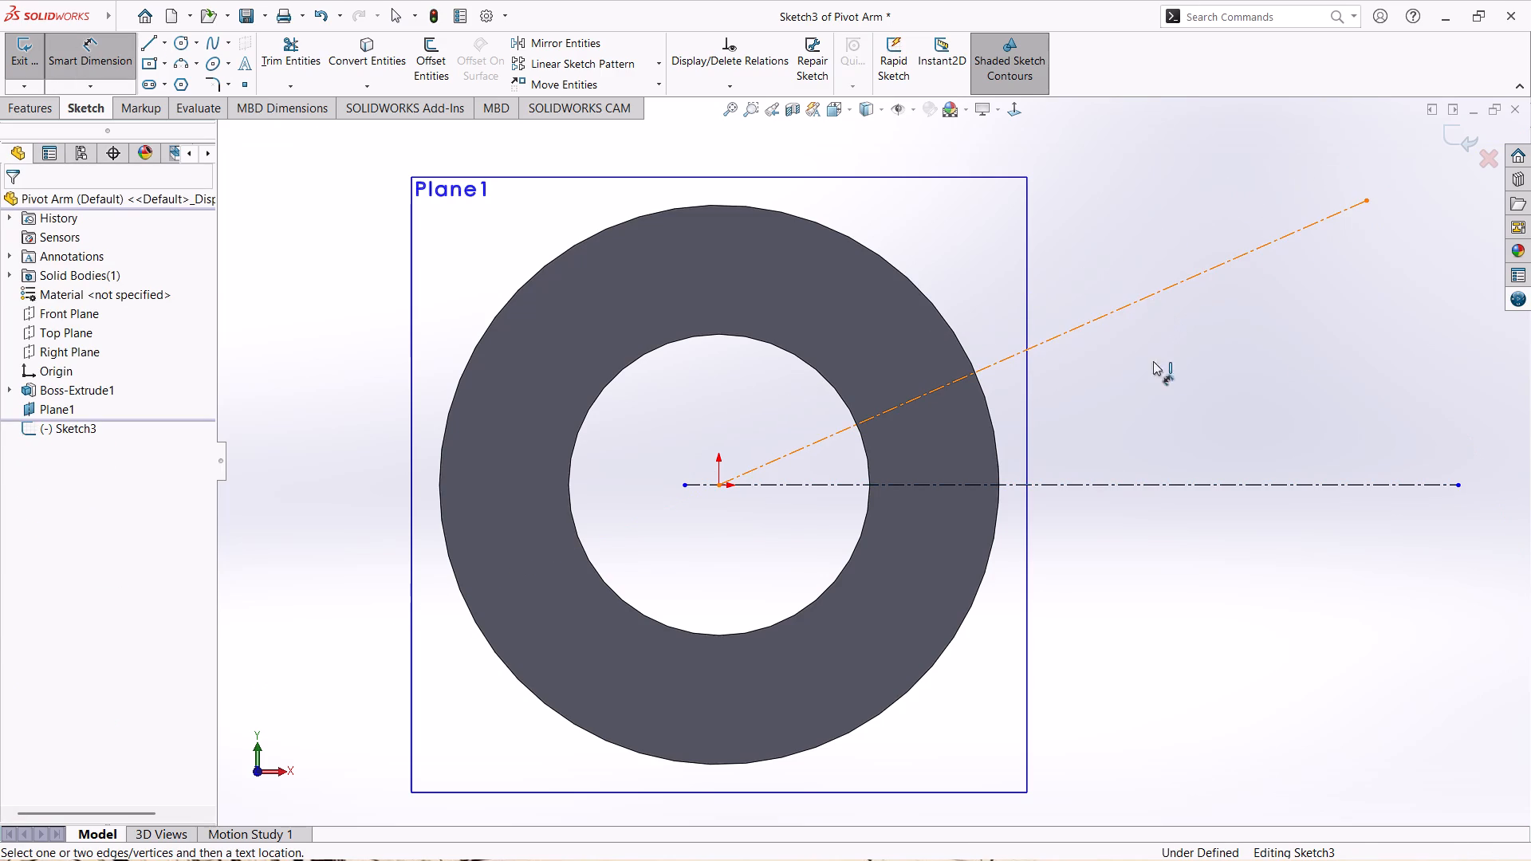
click(1166, 483)
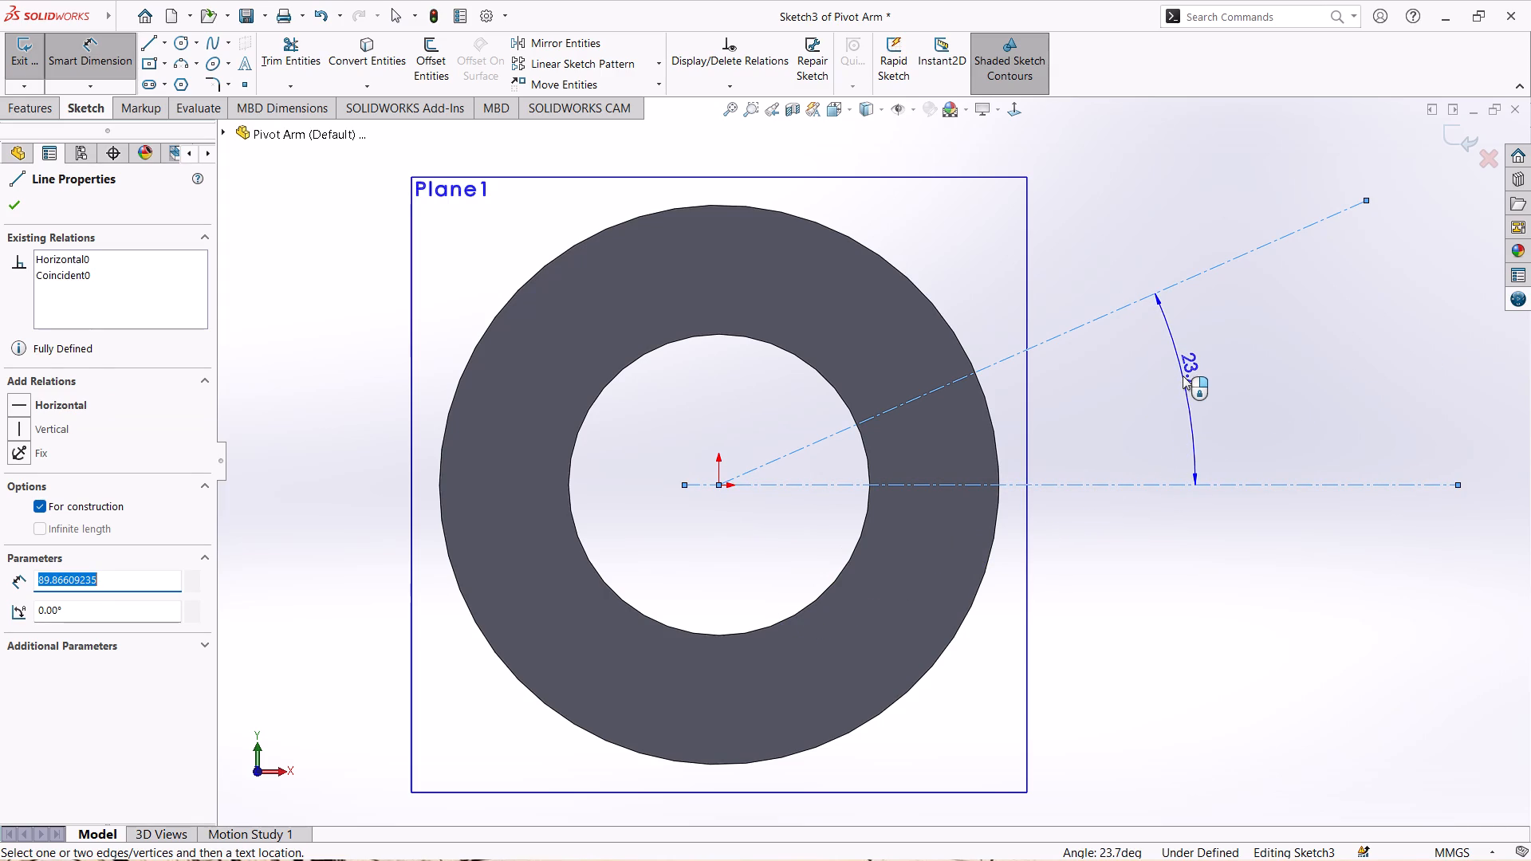
click(1194, 375)
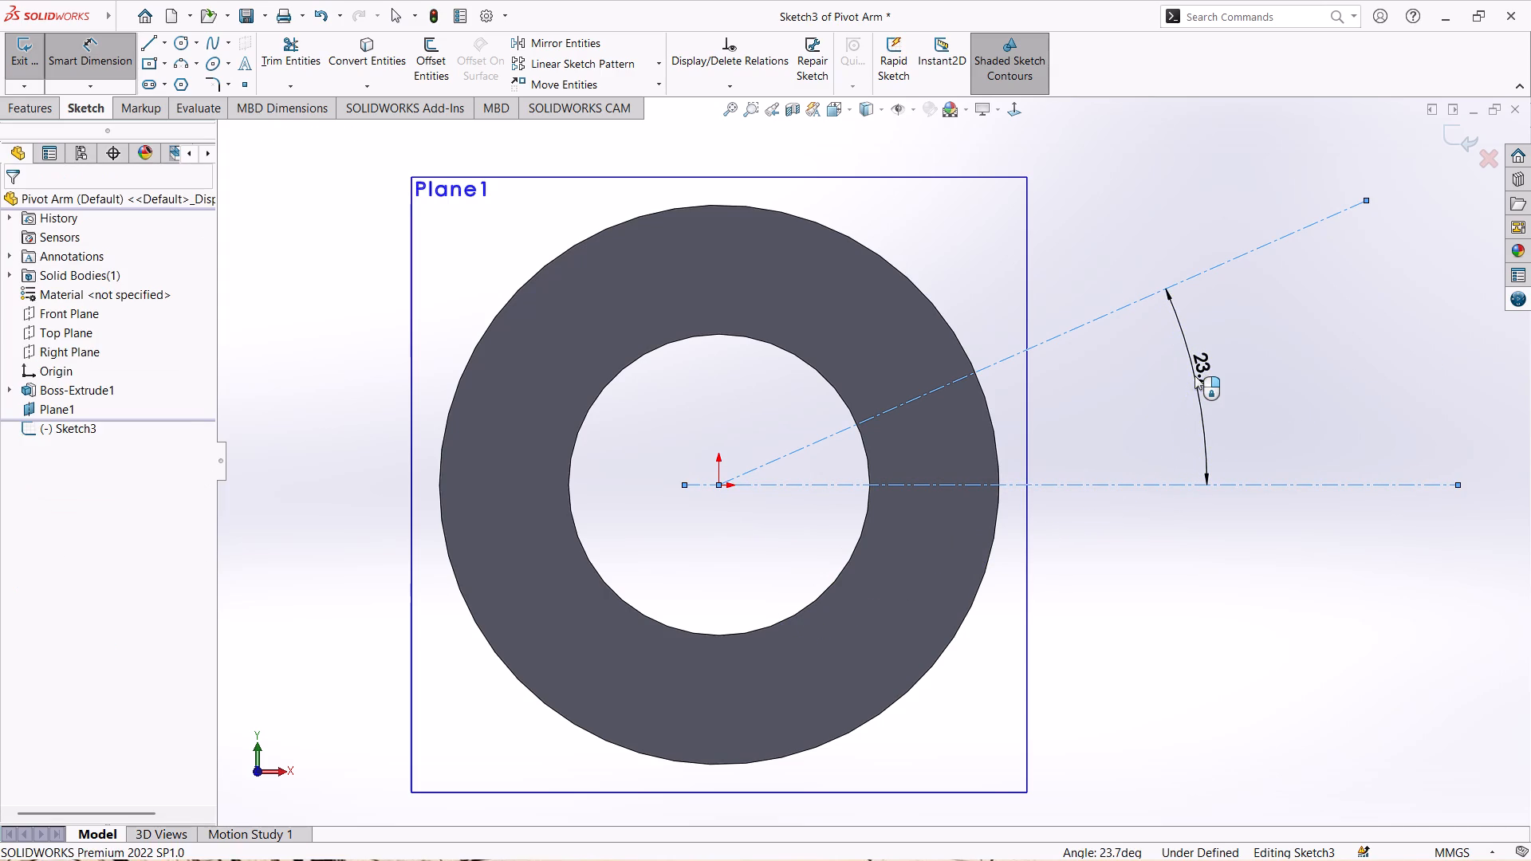
text(30)
key(Return)
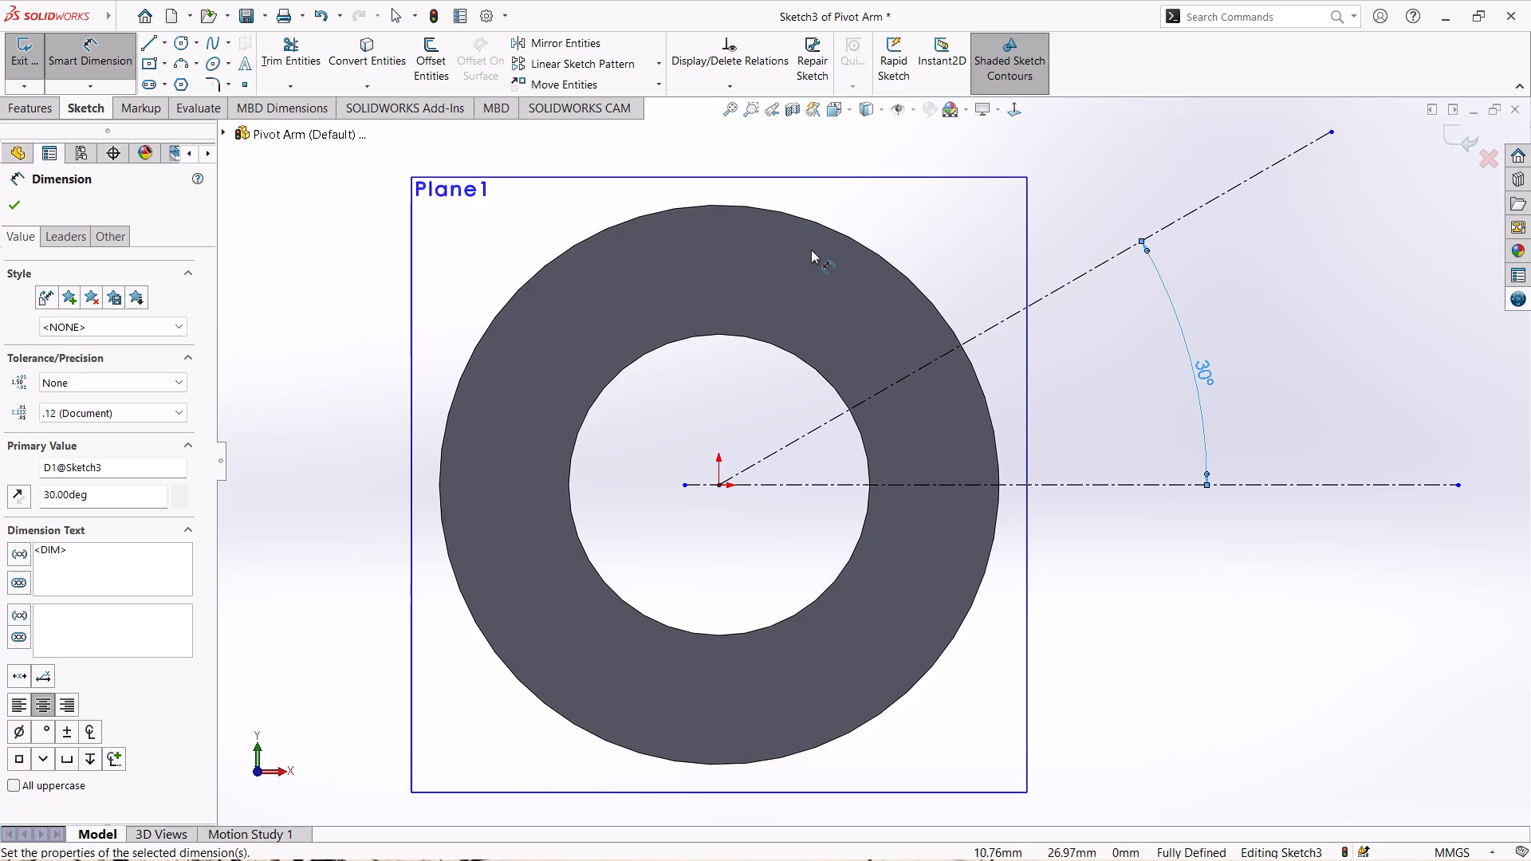
Sketch a 180 mm diameter circle centred on the origin.
click(182, 40)
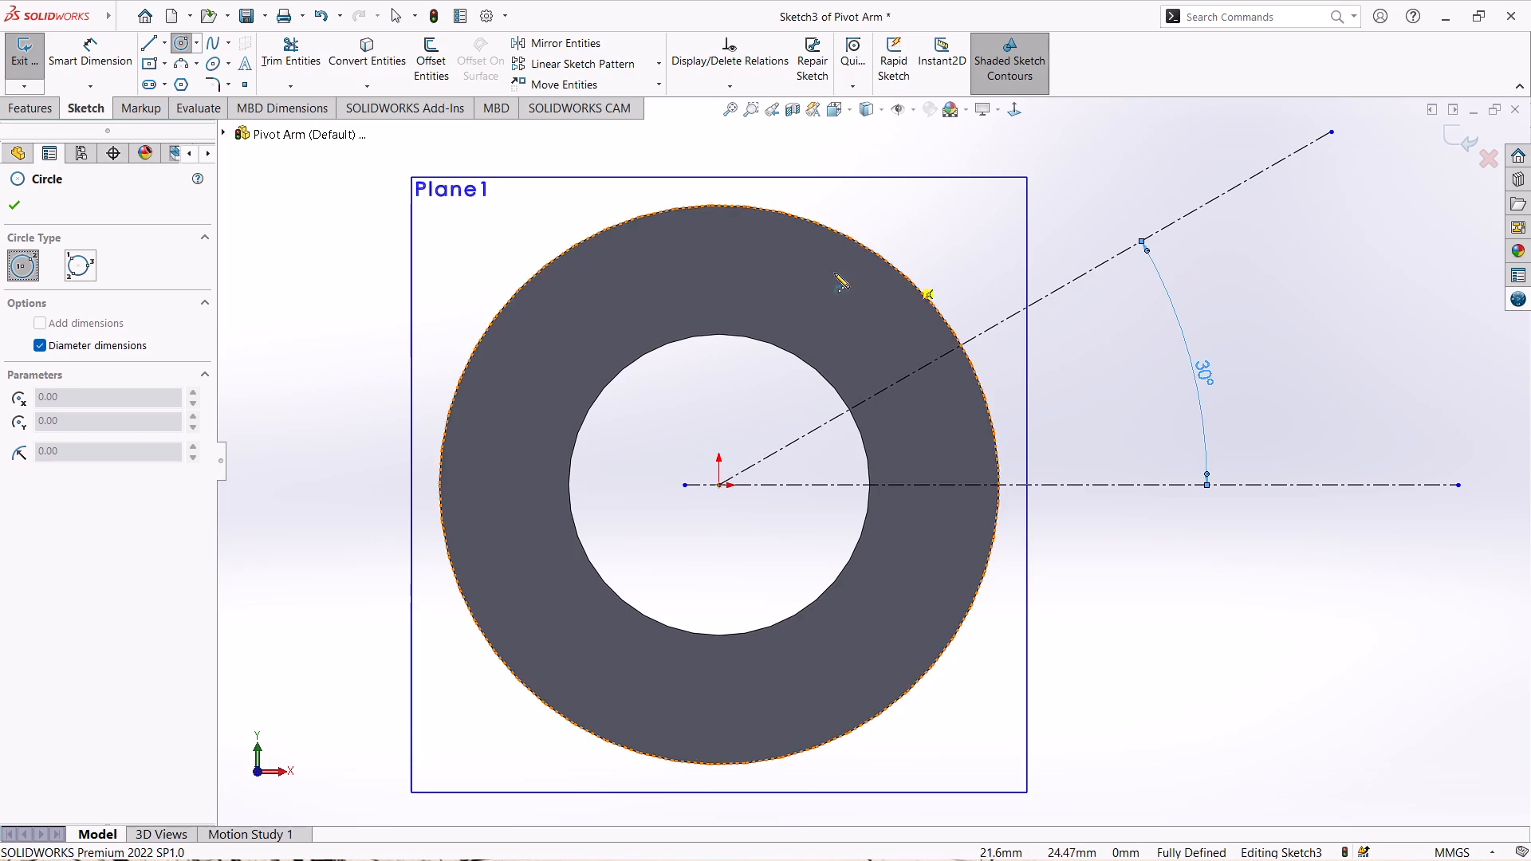
click(718, 487)
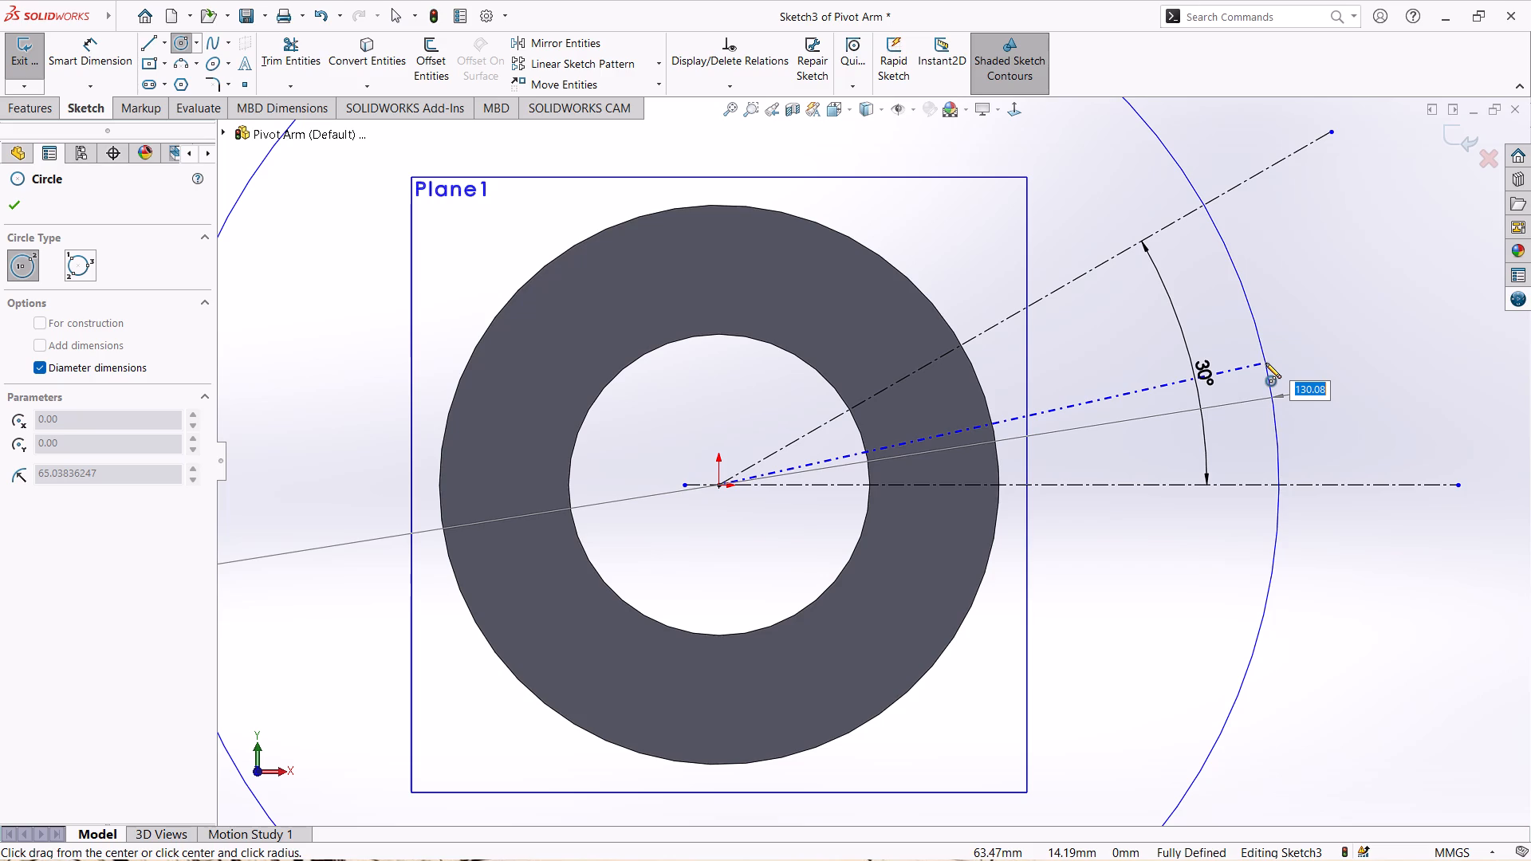
text(18)
key(0)
key(Return)
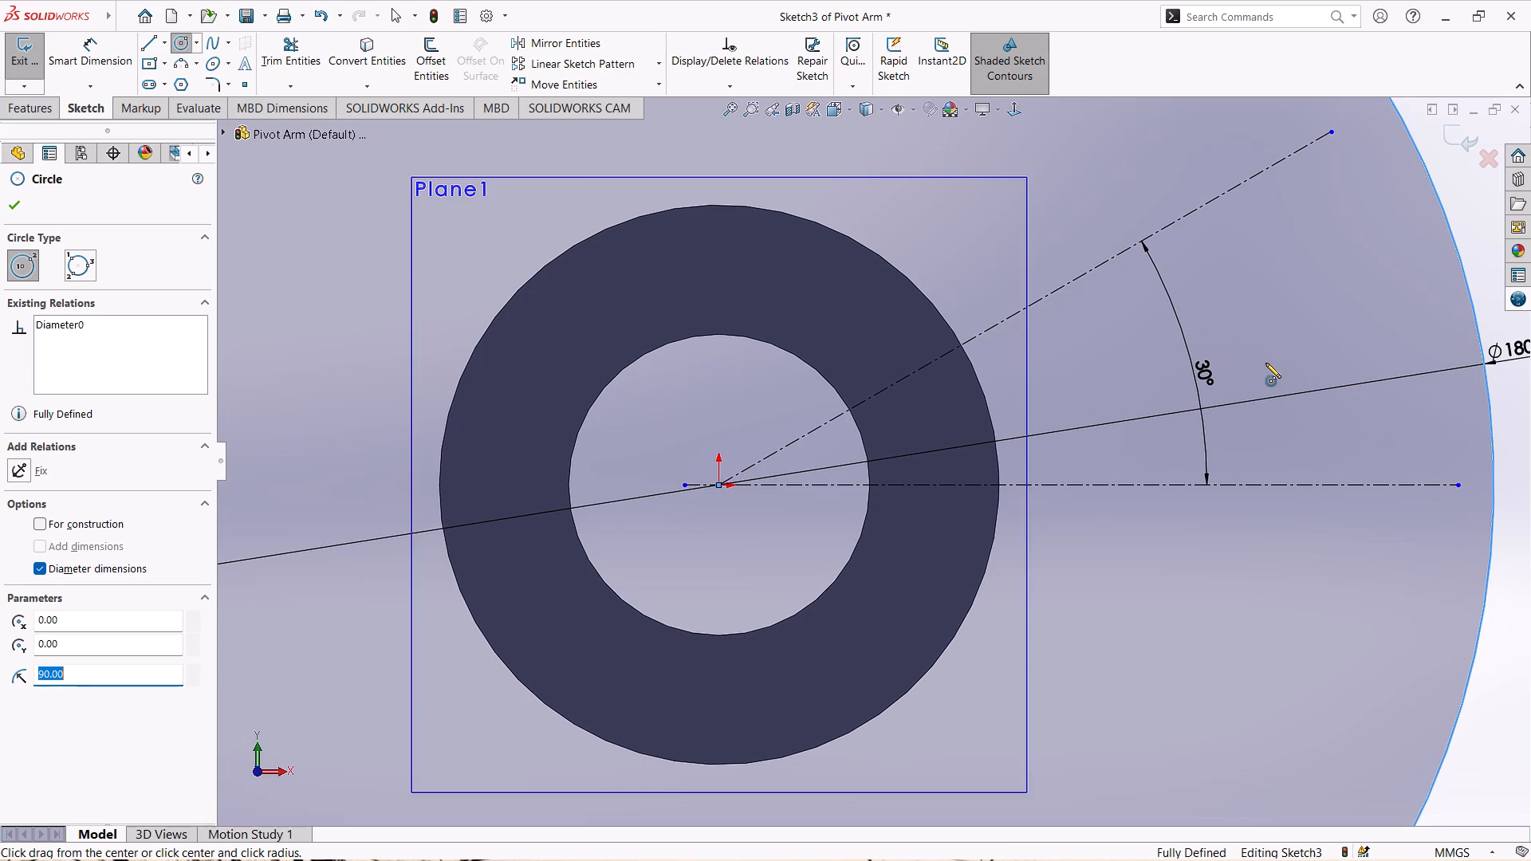
Sketch a second circle centred on the origin with a diameter of 136 mm, entered as 68*2.
scroll(1443, 306, up, 3)
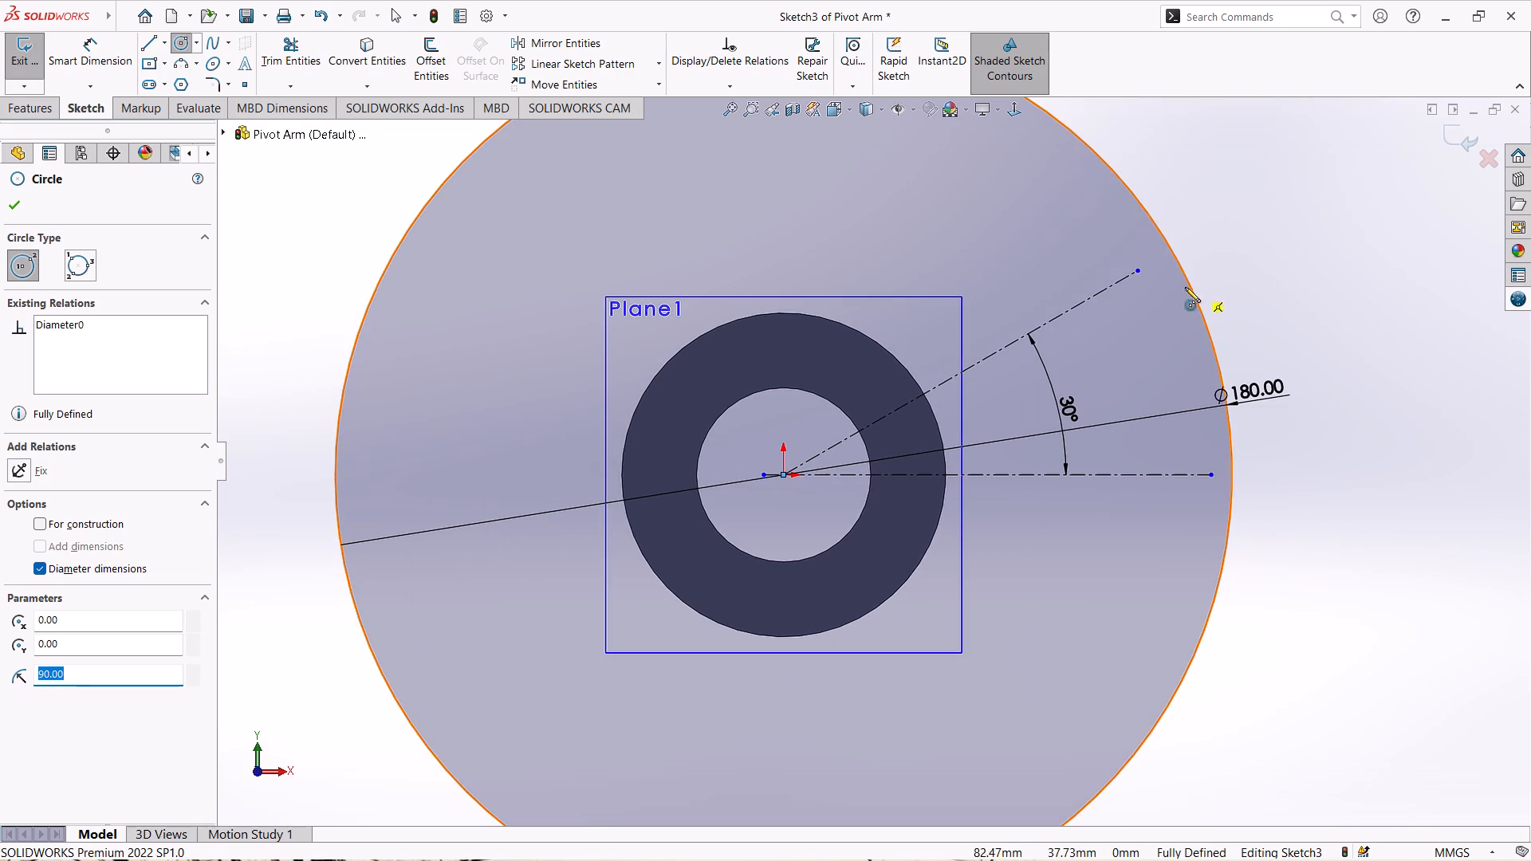
click(781, 475)
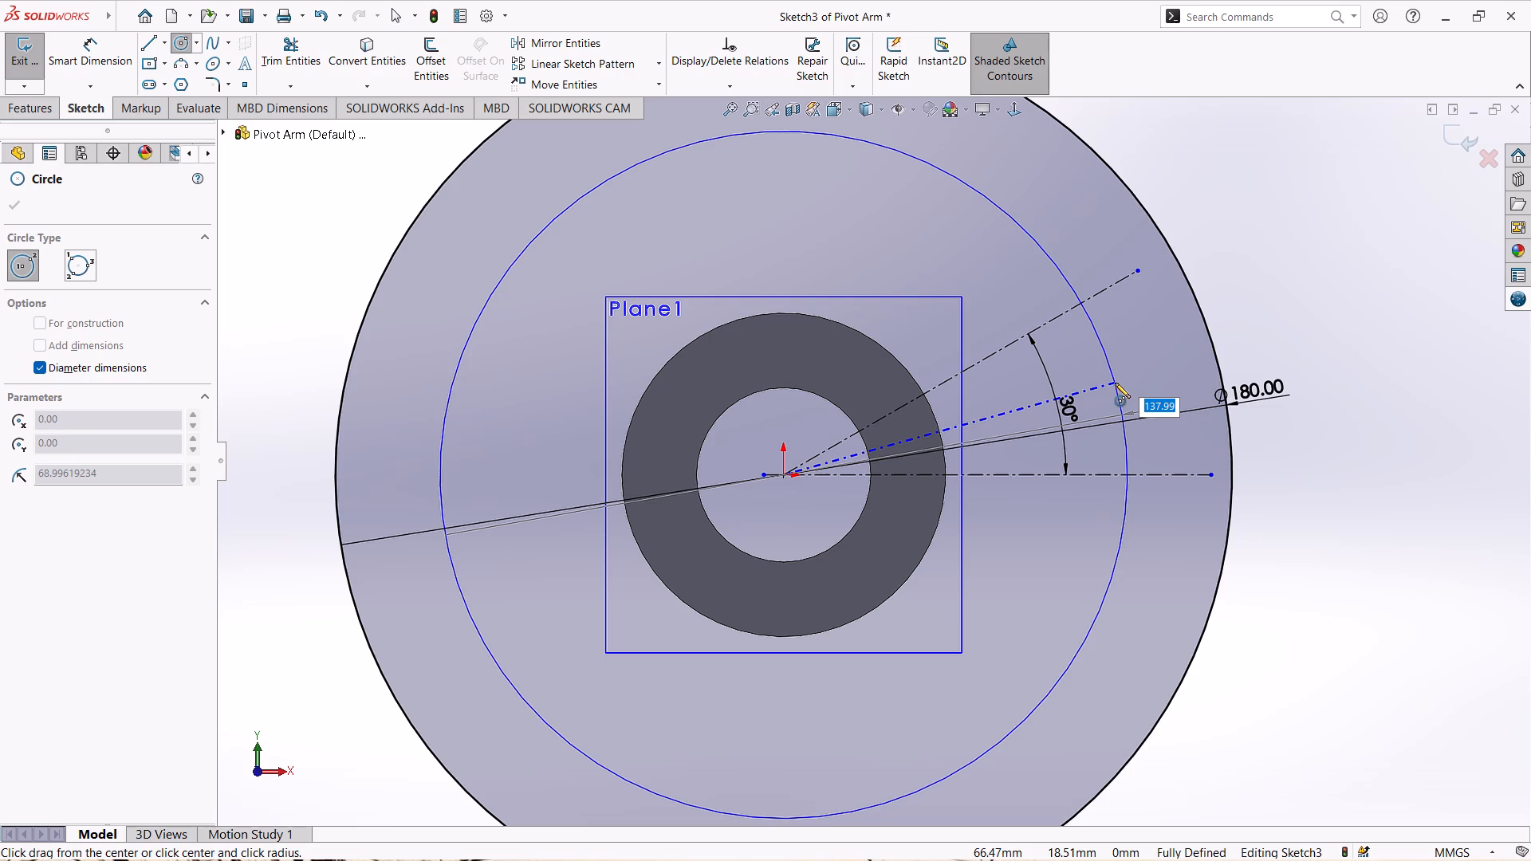
text(68*2)
key(Return)
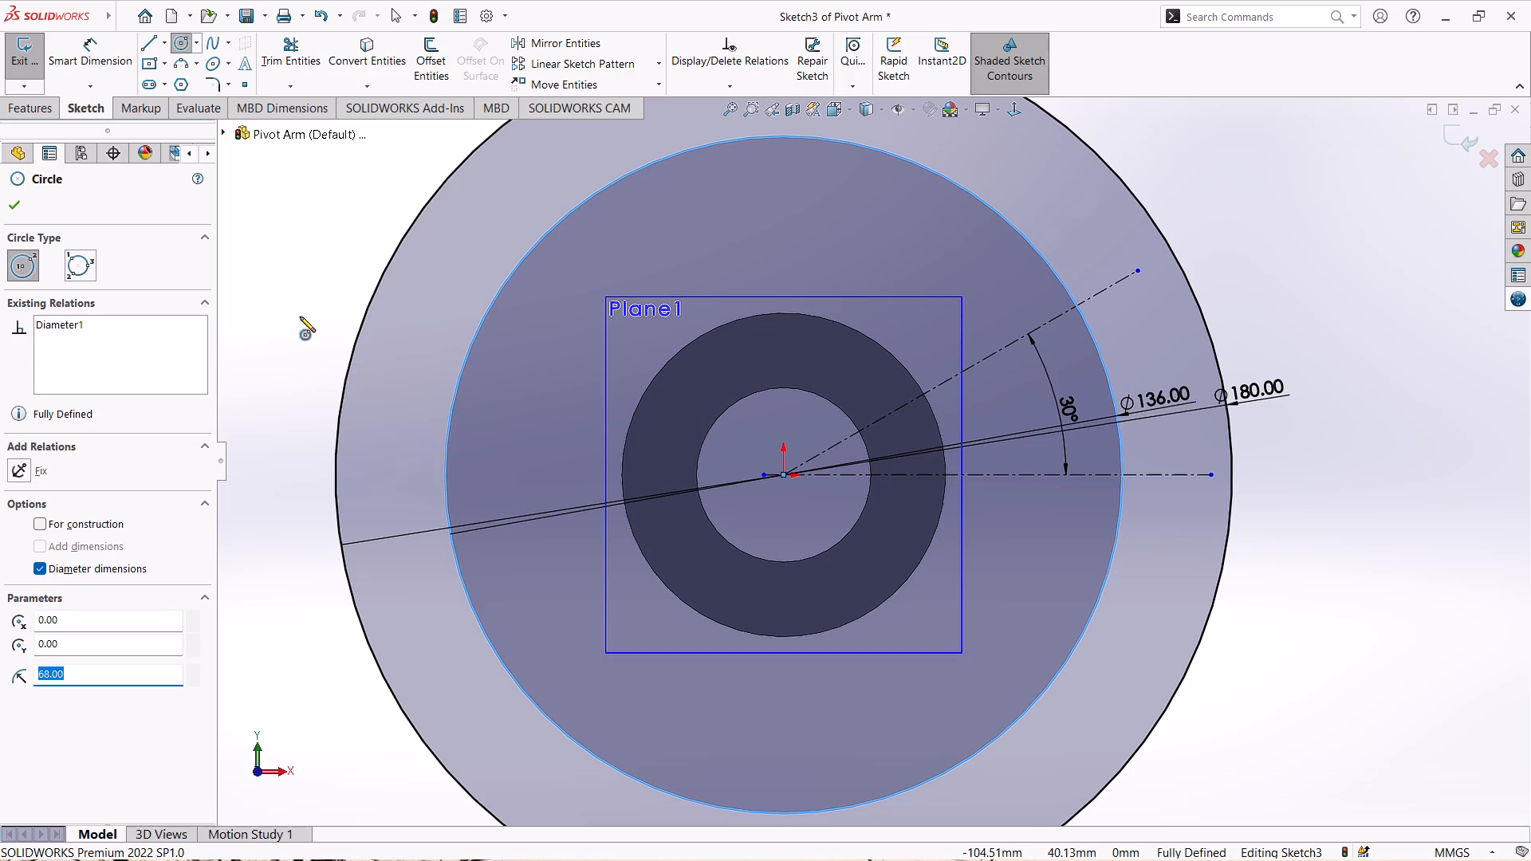
click(16, 201)
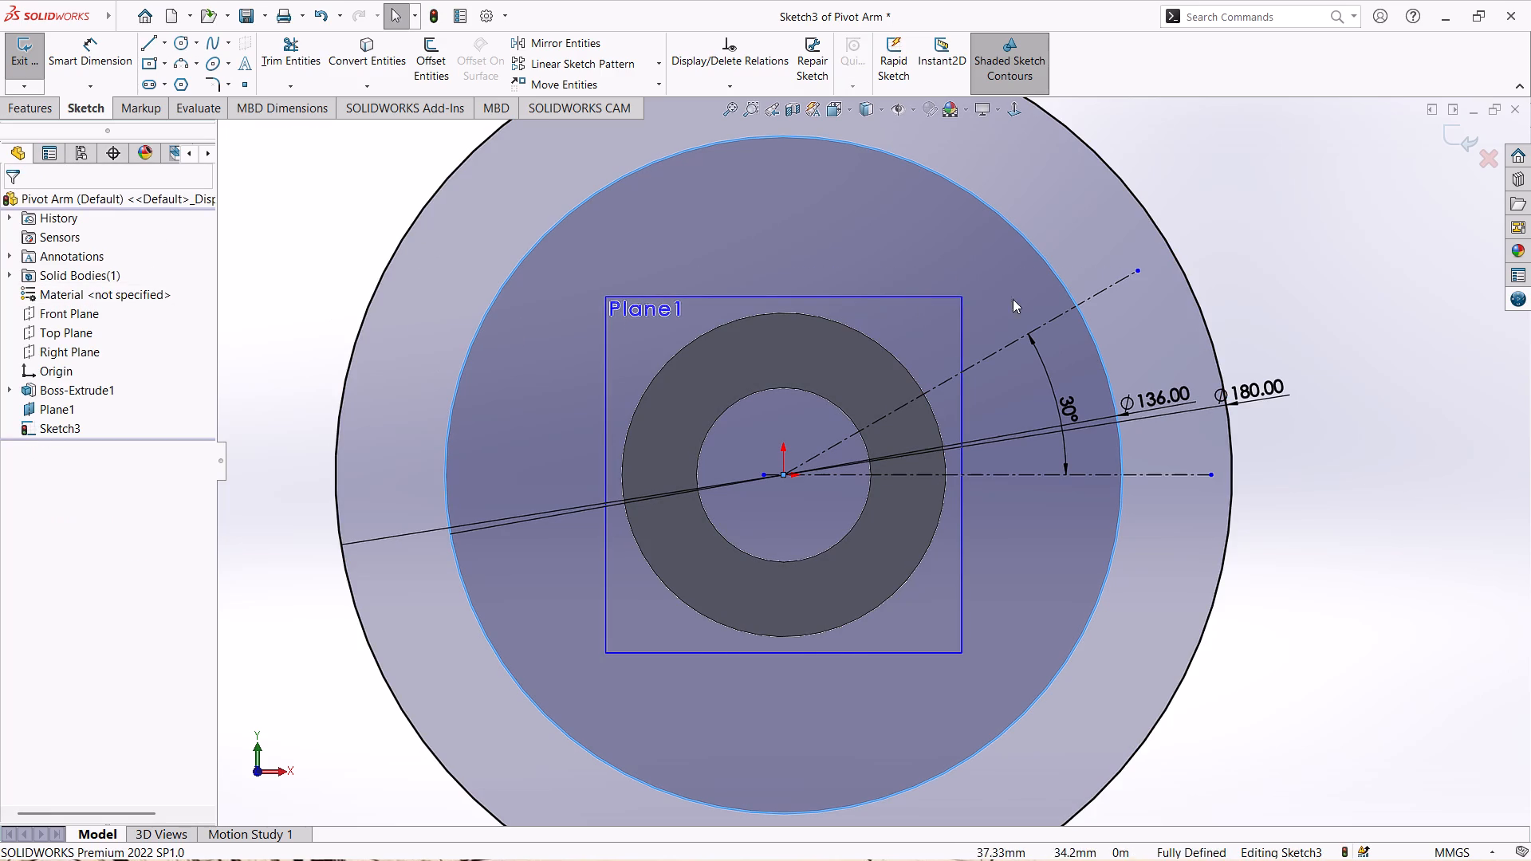
Extend both centerlines beyond the 180 mm circle, the inclined one to about 115 mm long and the horizontal one's end about 118 mm from the origin.
drag(1139, 269, 1294, 216)
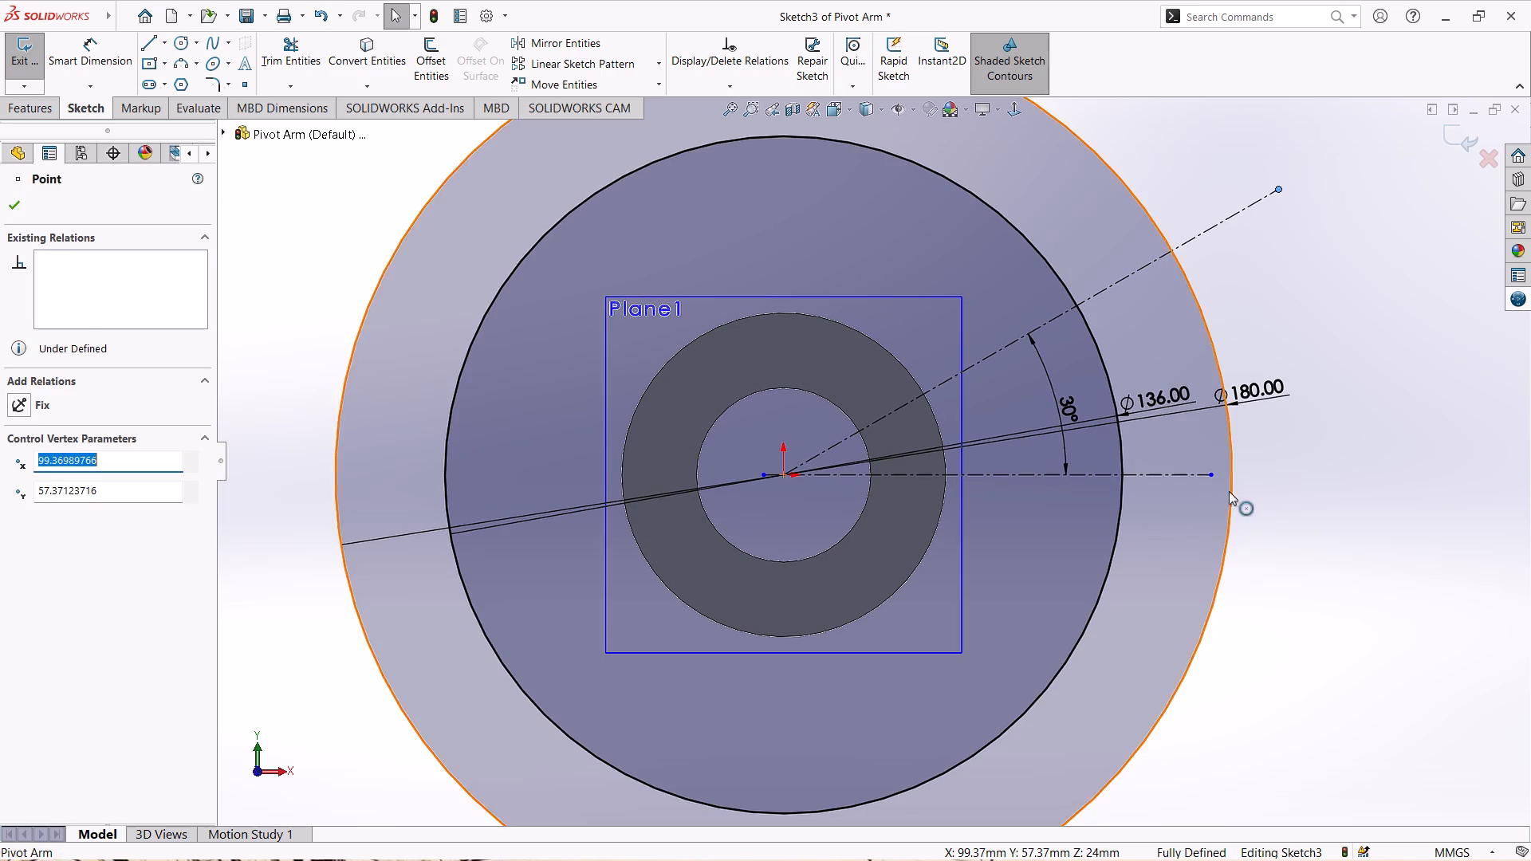
drag(1211, 475, 1374, 465)
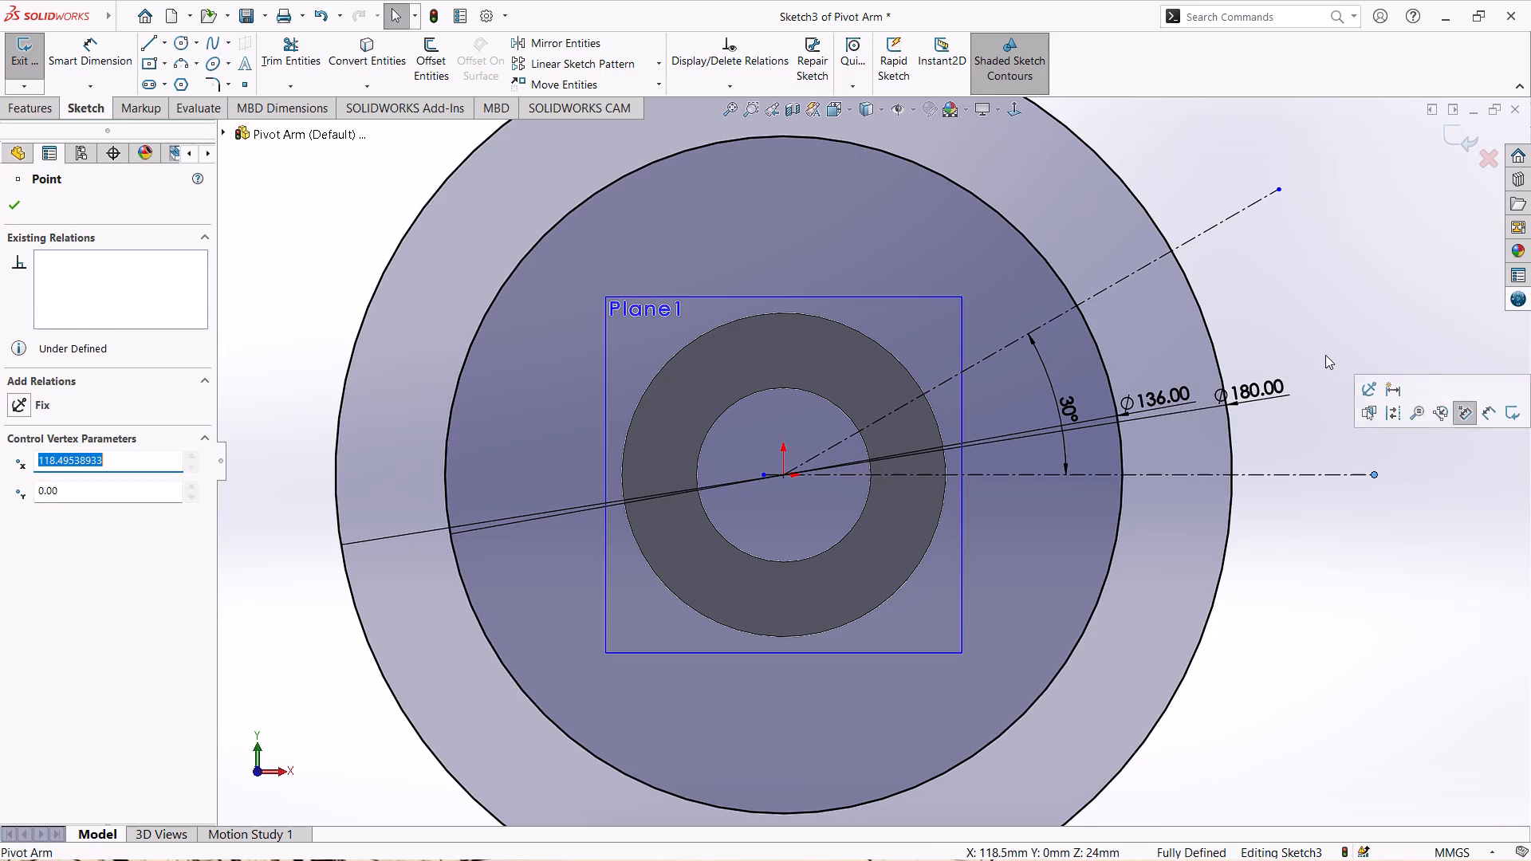
Sketch a 30 mm diameter circle centred where the inclined centerline crosses the 180 mm circle.
scroll(1176, 359, down, 1)
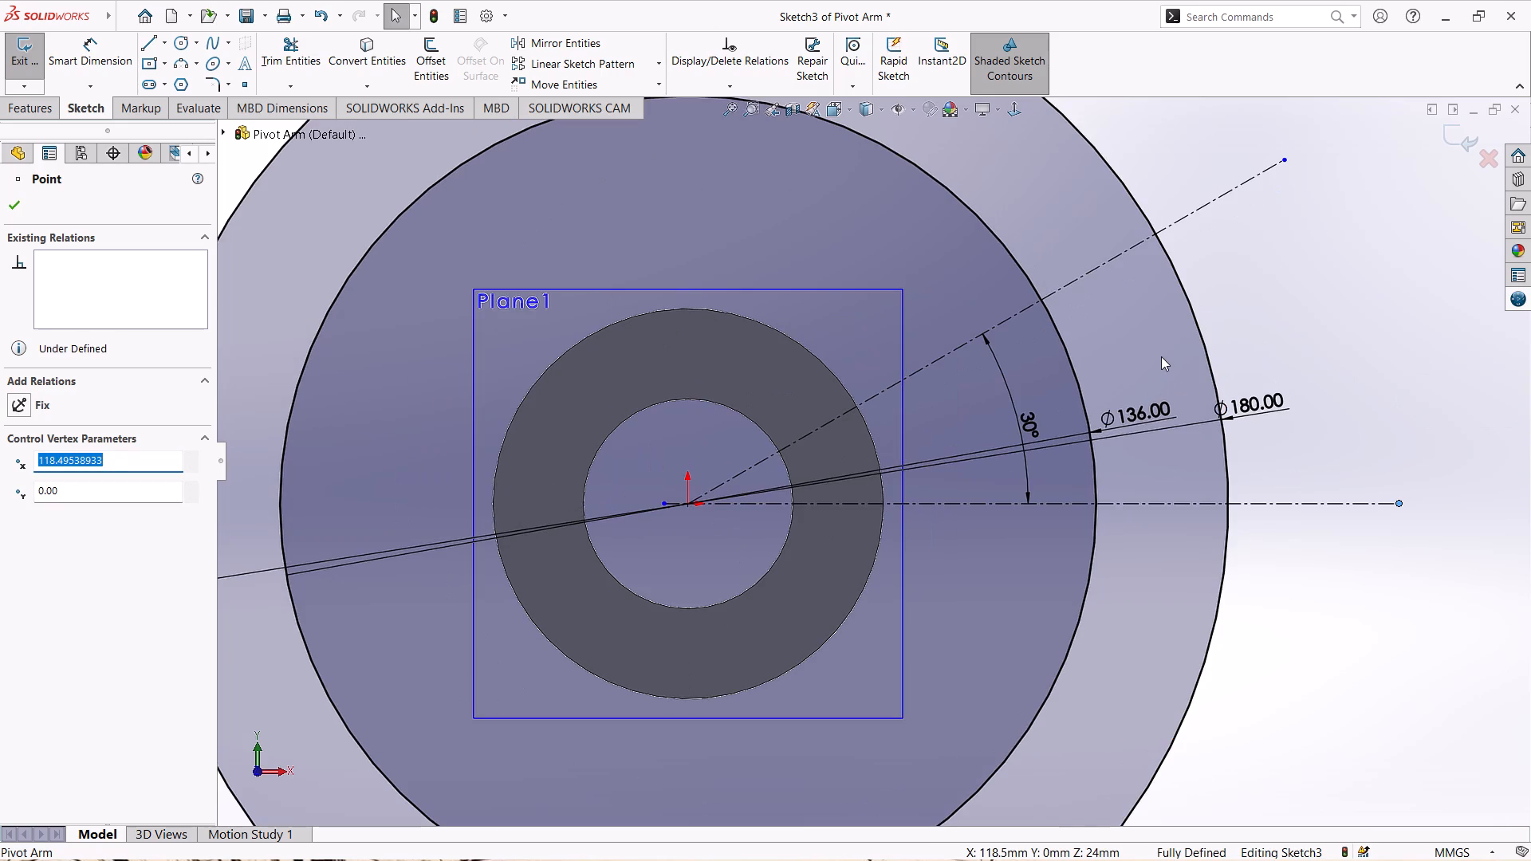
right_drag(1218, 293, 1316, 269)
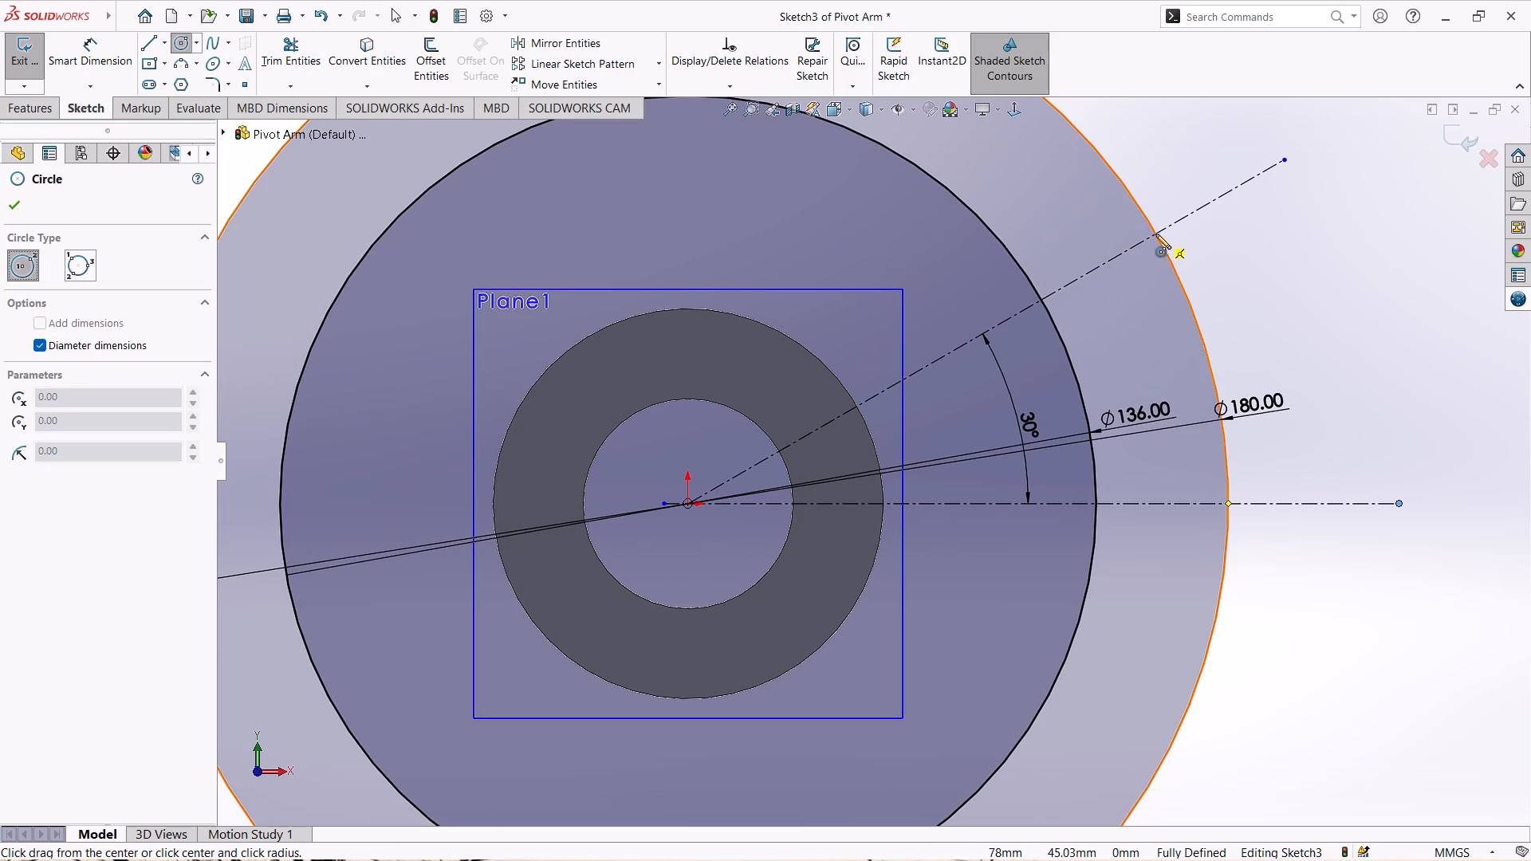
scroll(1155, 233, down, 5)
scroll(1083, 325, down, 2)
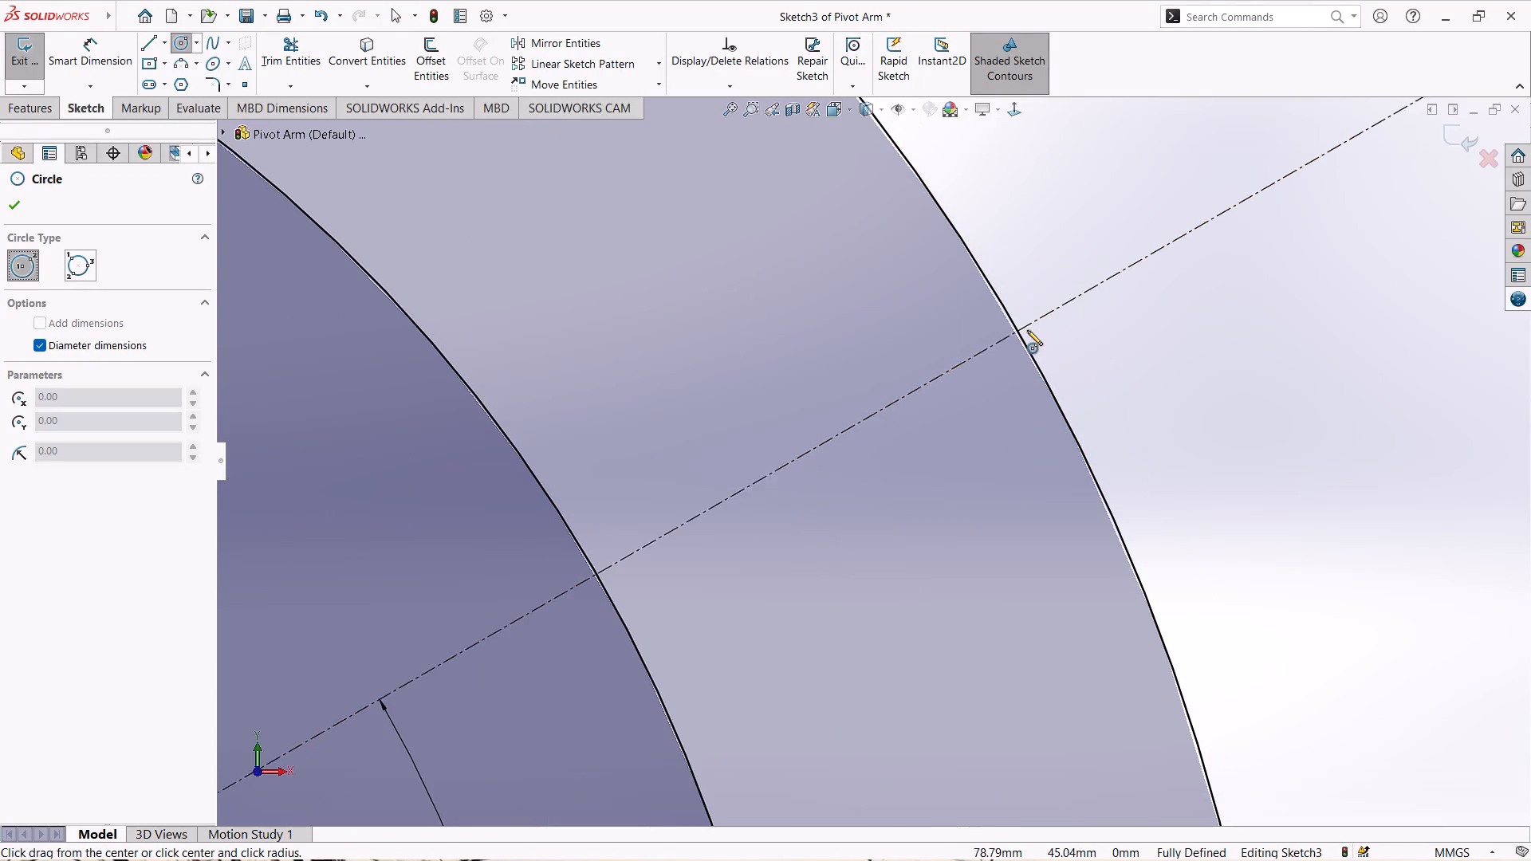
scroll(1017, 331, down, 2)
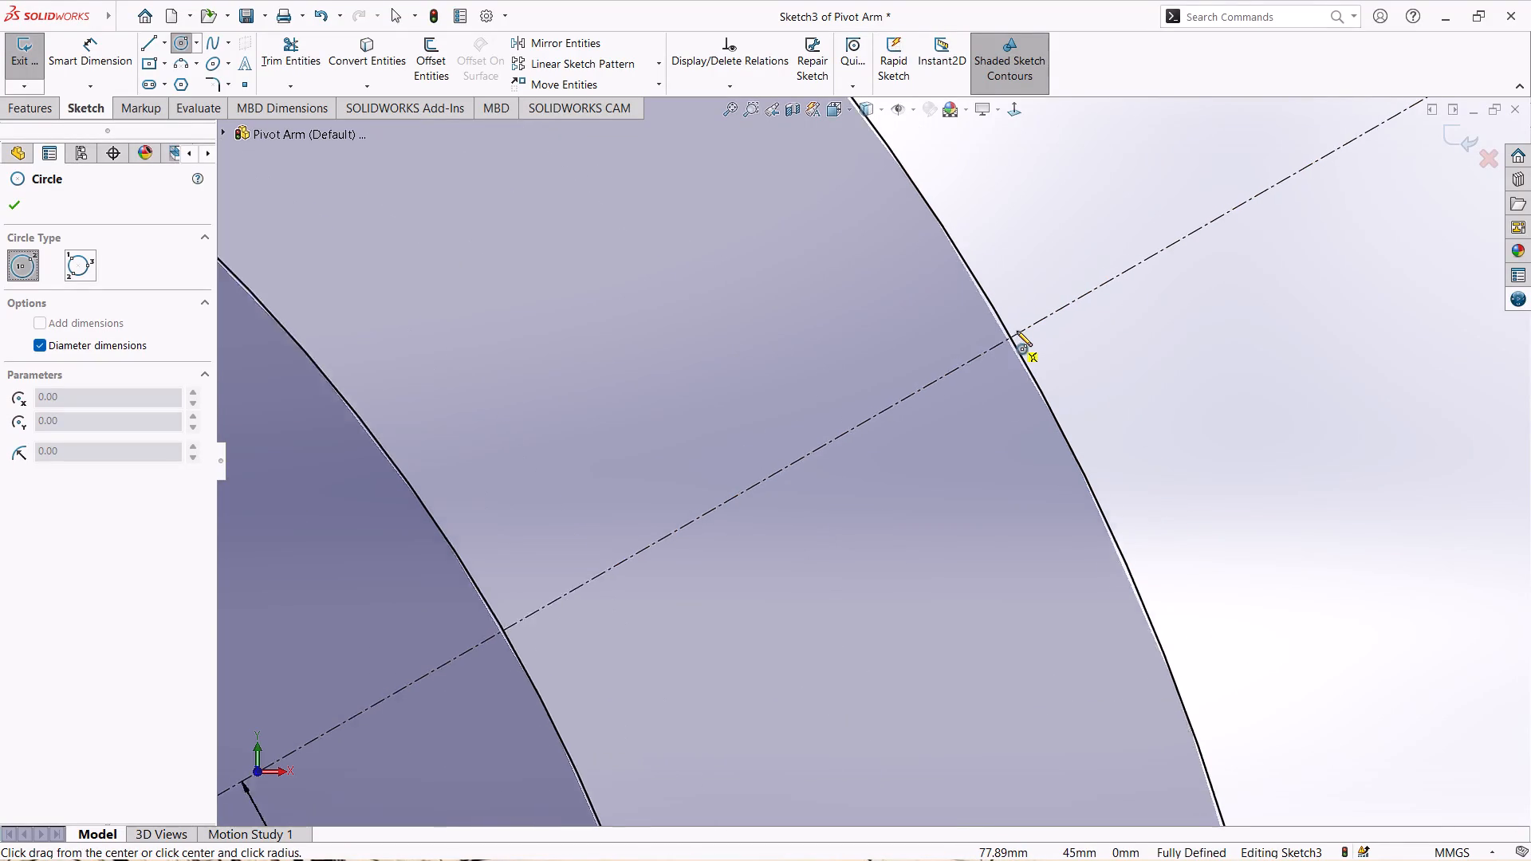
scroll(1017, 331, down, 2)
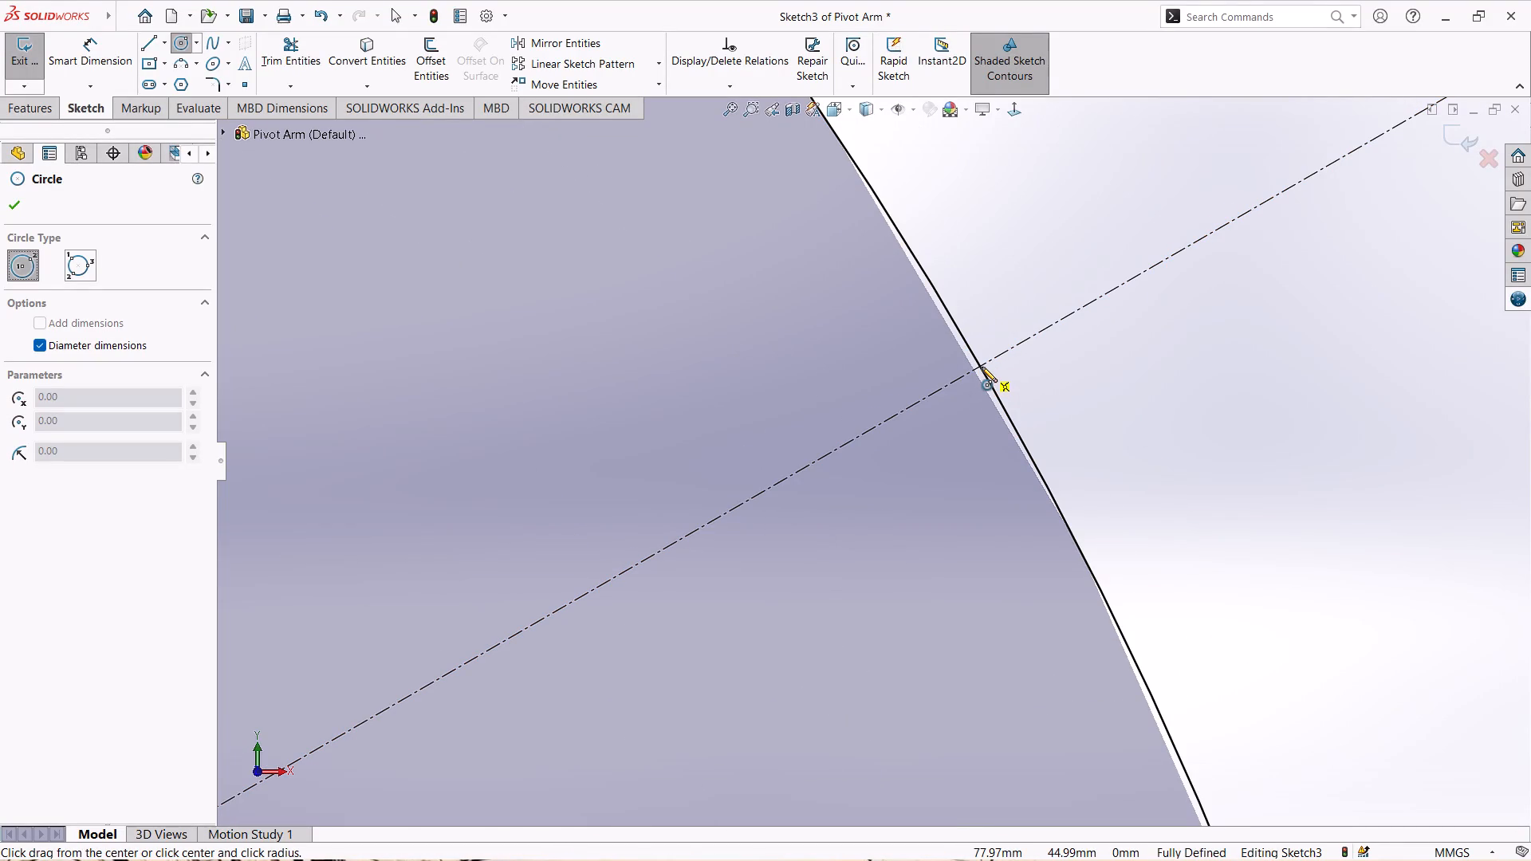
click(982, 367)
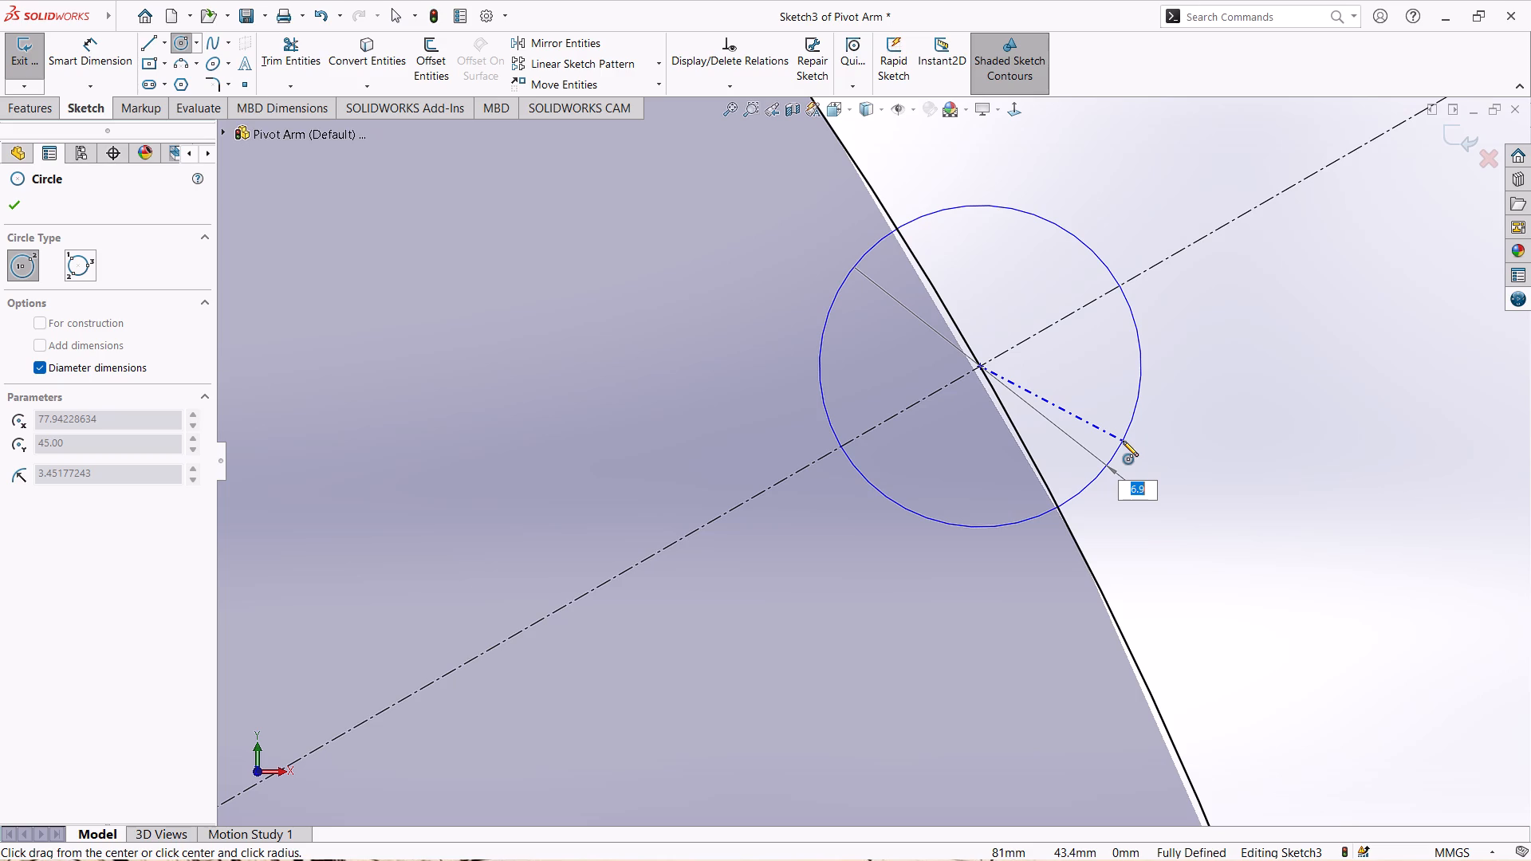
text(30)
key(Return)
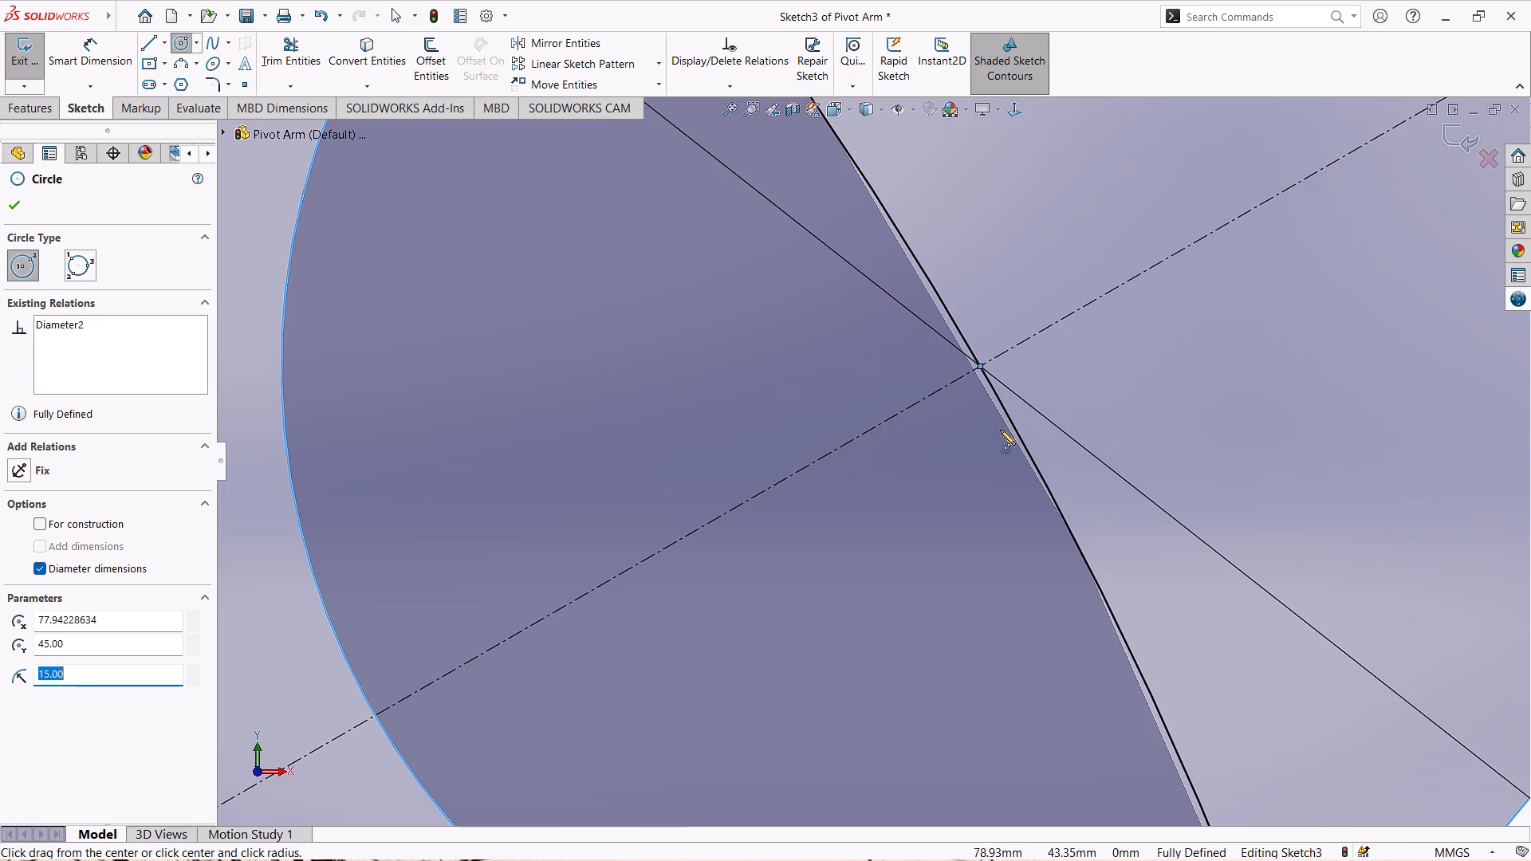
Sketch an 18 mm diameter circle concentric with the 30 mm circle.
click(979, 363)
text(18)
key(Return)
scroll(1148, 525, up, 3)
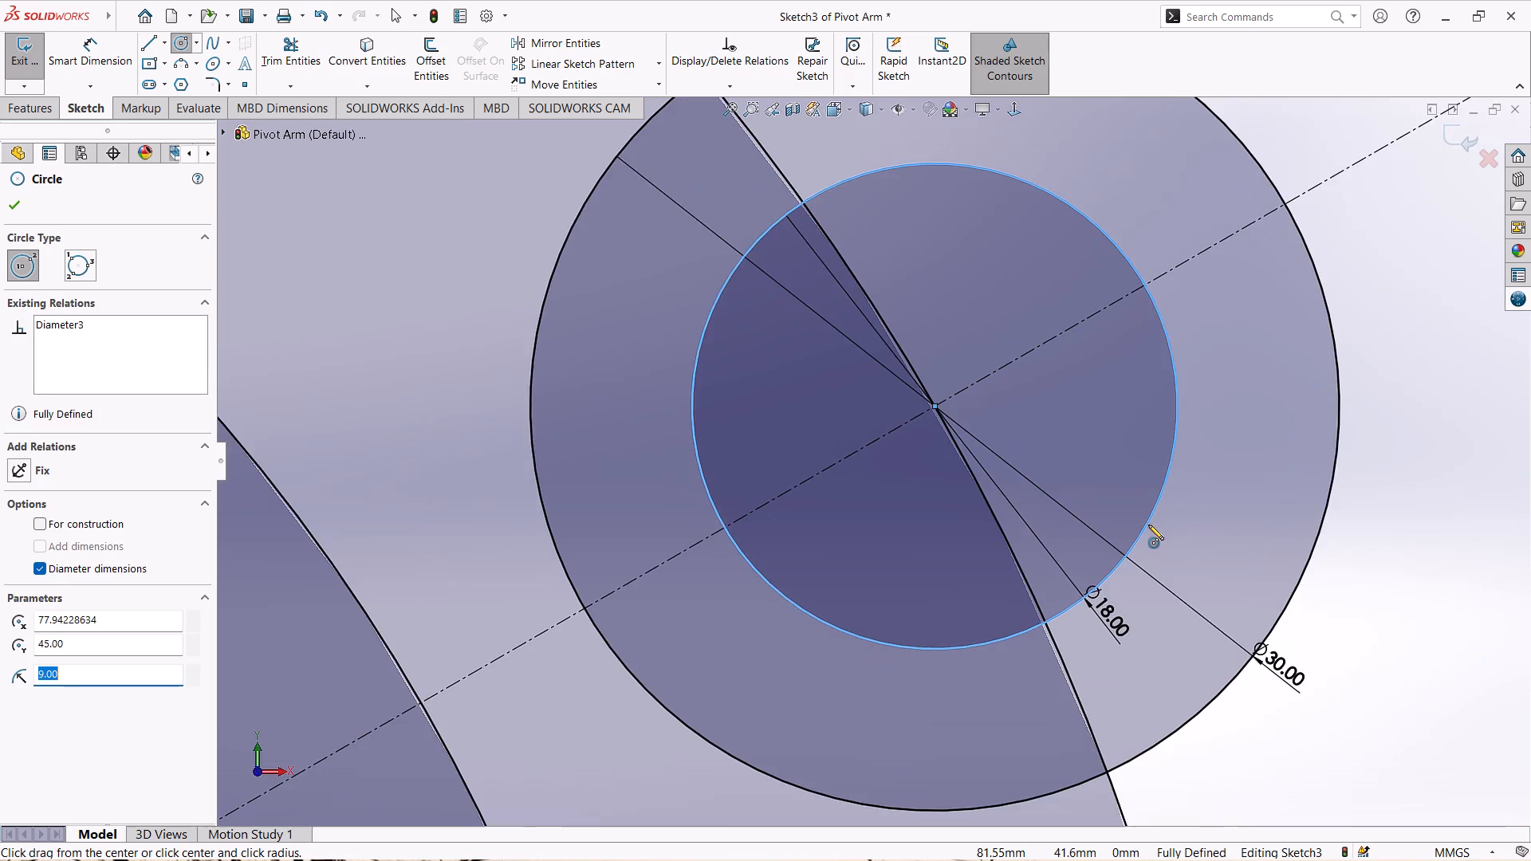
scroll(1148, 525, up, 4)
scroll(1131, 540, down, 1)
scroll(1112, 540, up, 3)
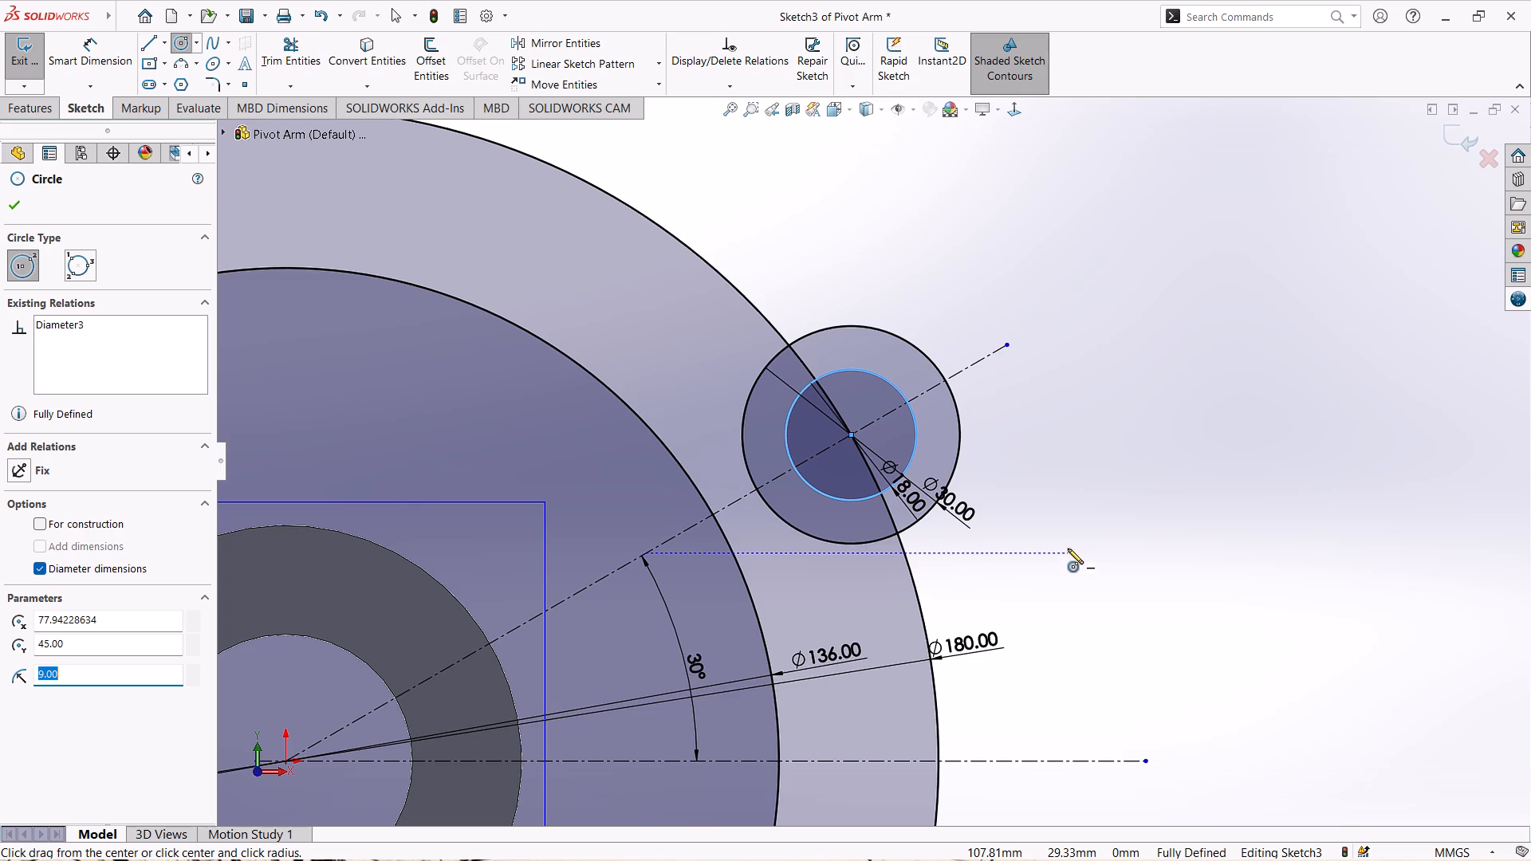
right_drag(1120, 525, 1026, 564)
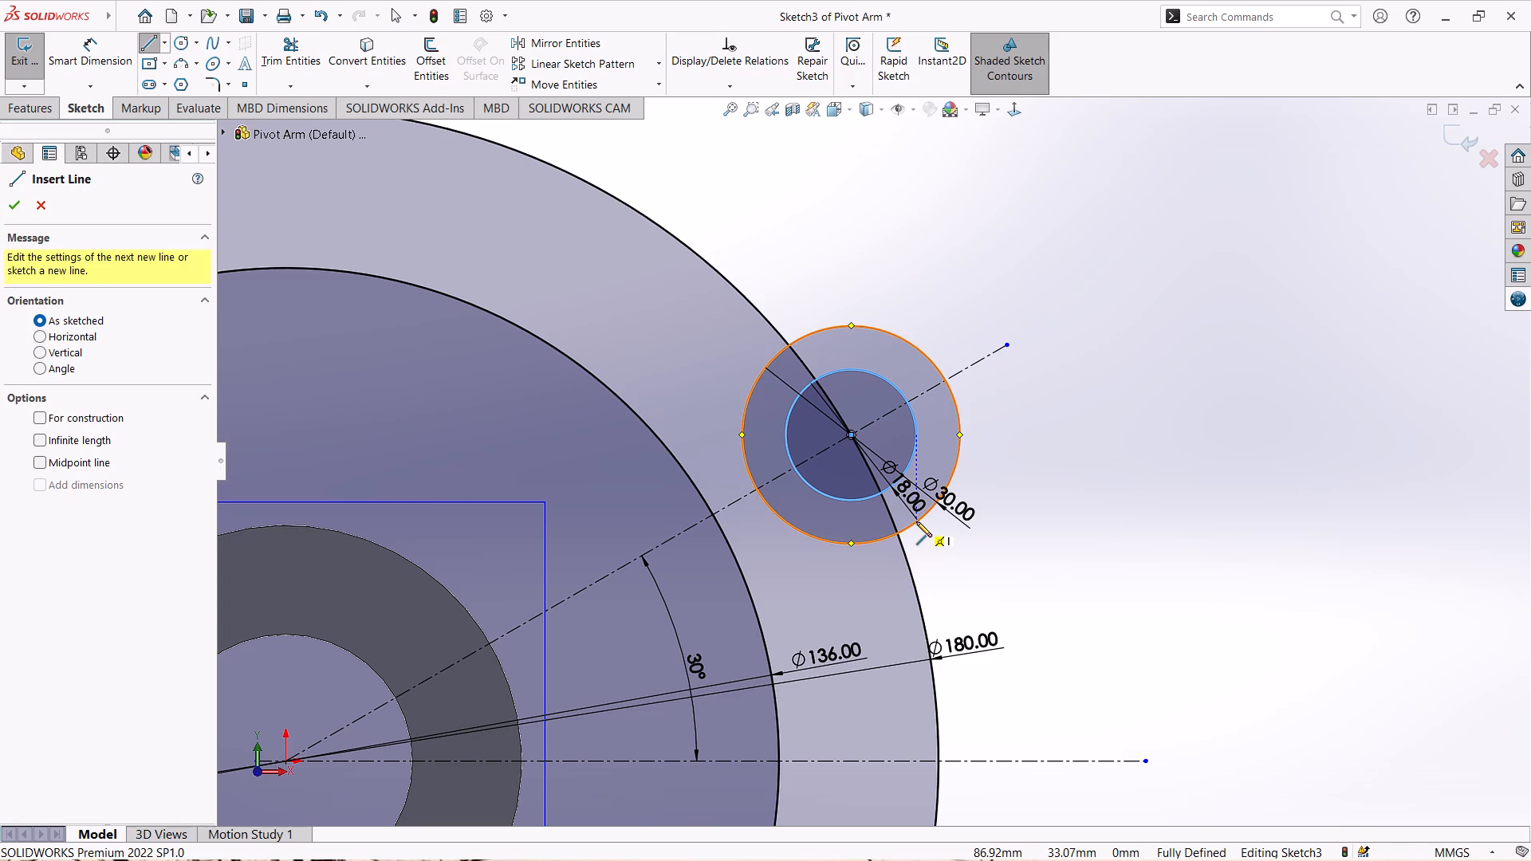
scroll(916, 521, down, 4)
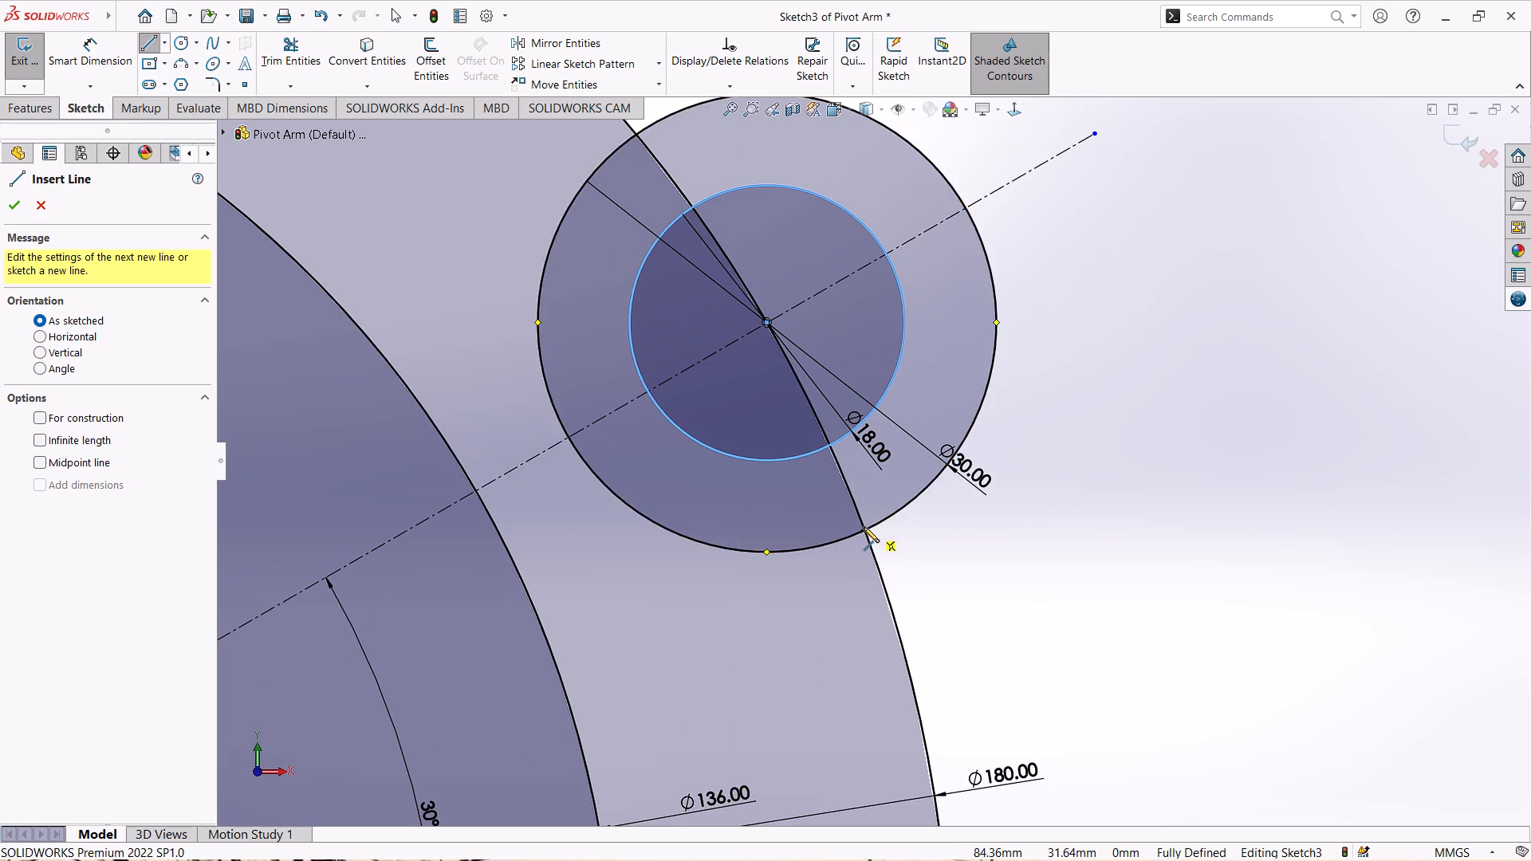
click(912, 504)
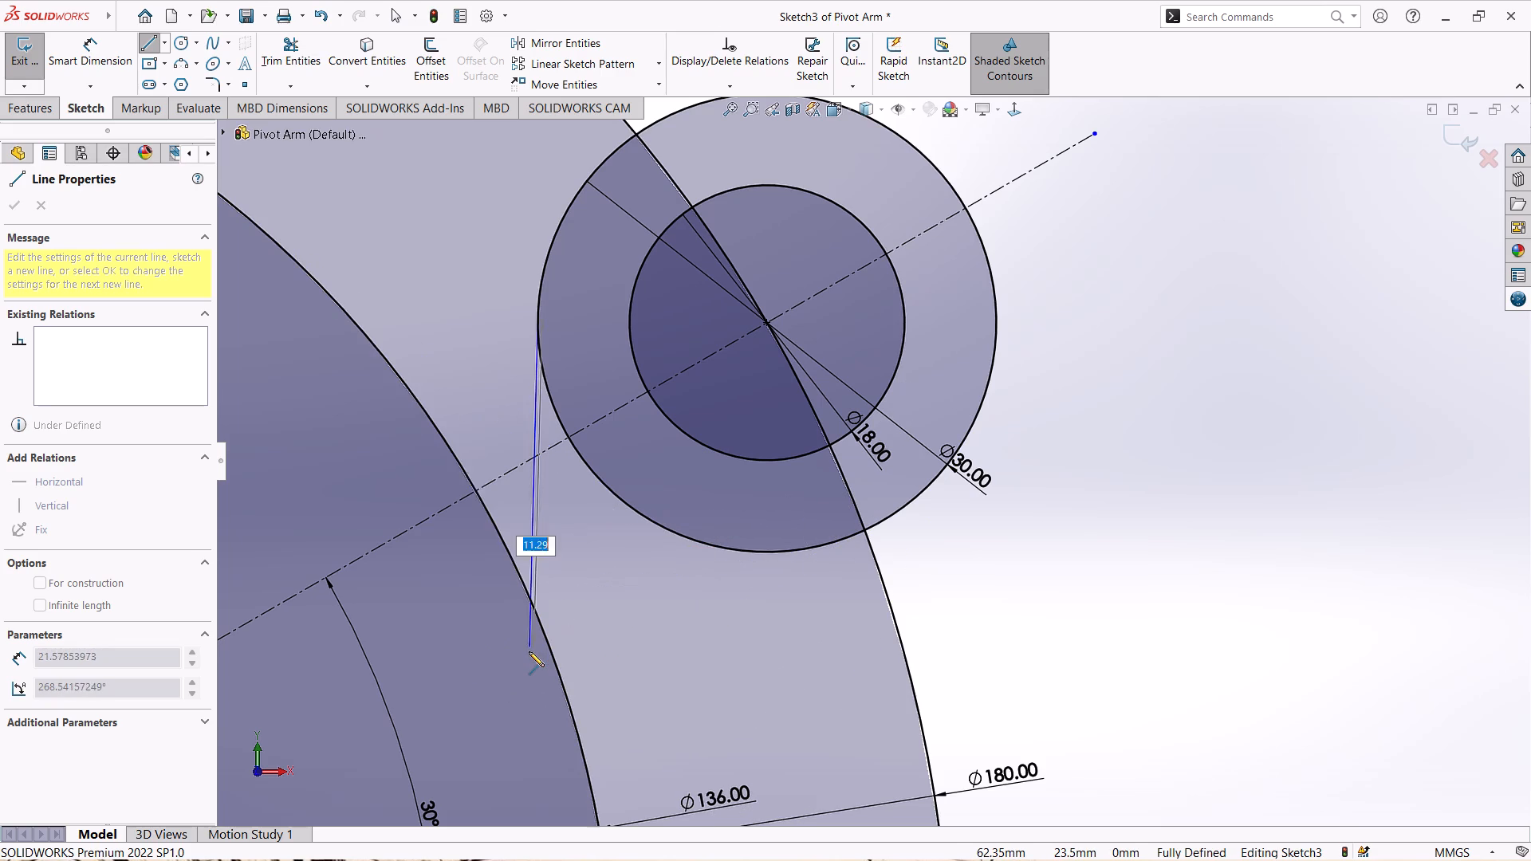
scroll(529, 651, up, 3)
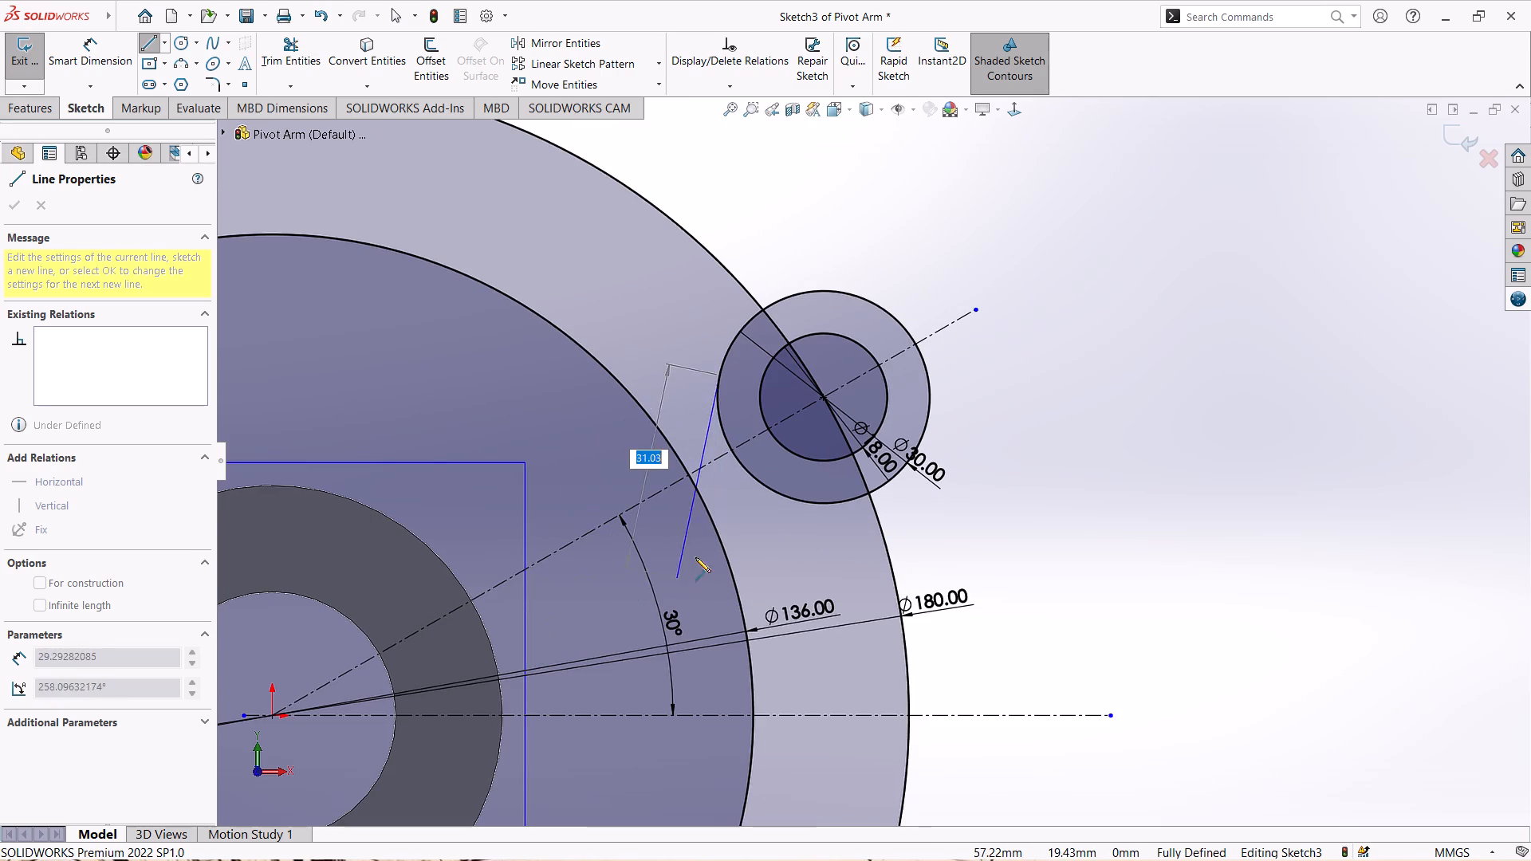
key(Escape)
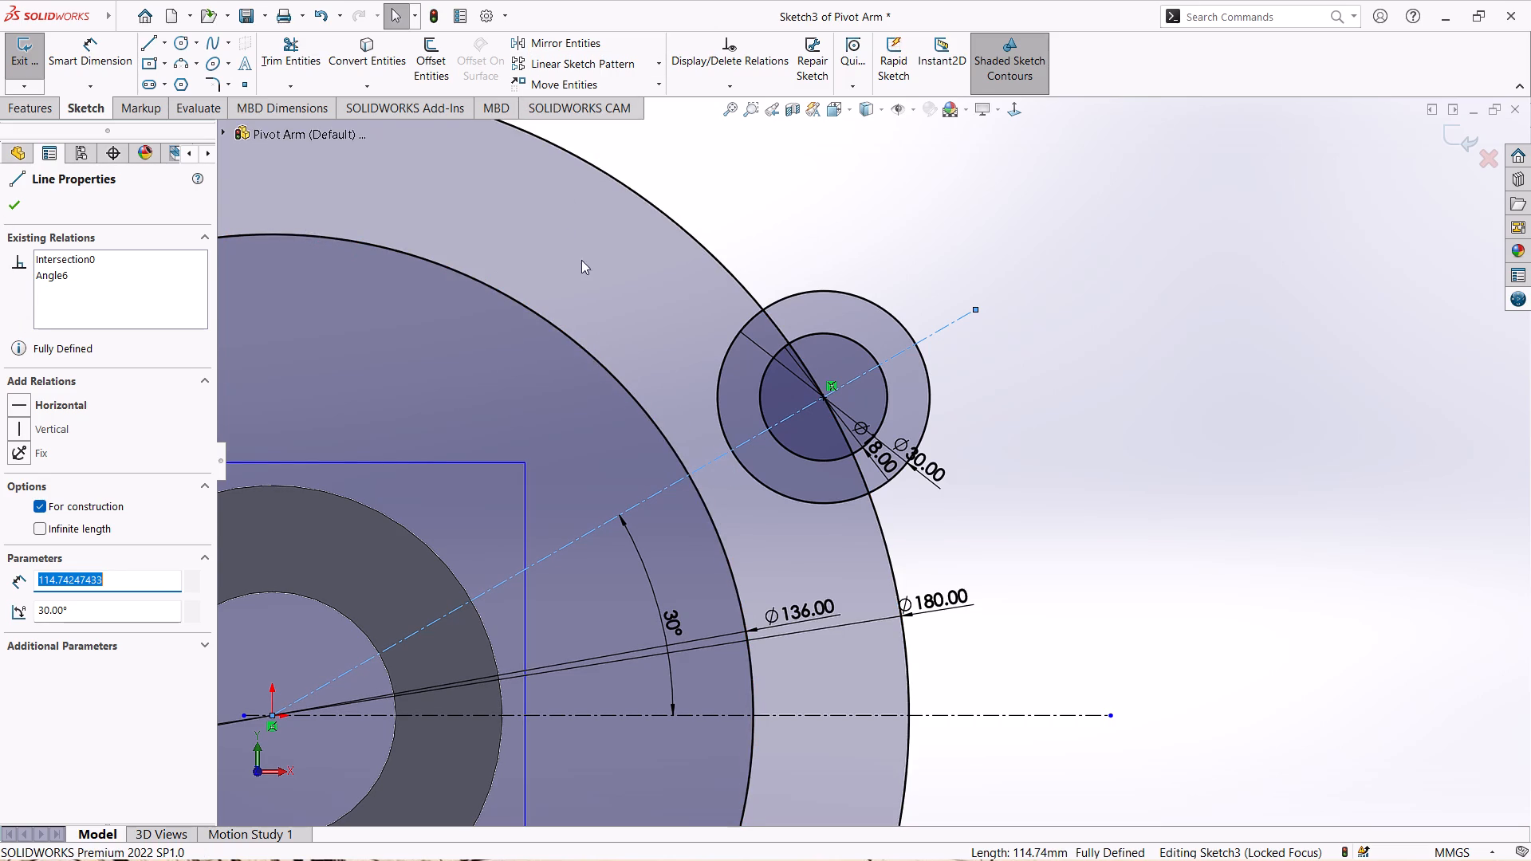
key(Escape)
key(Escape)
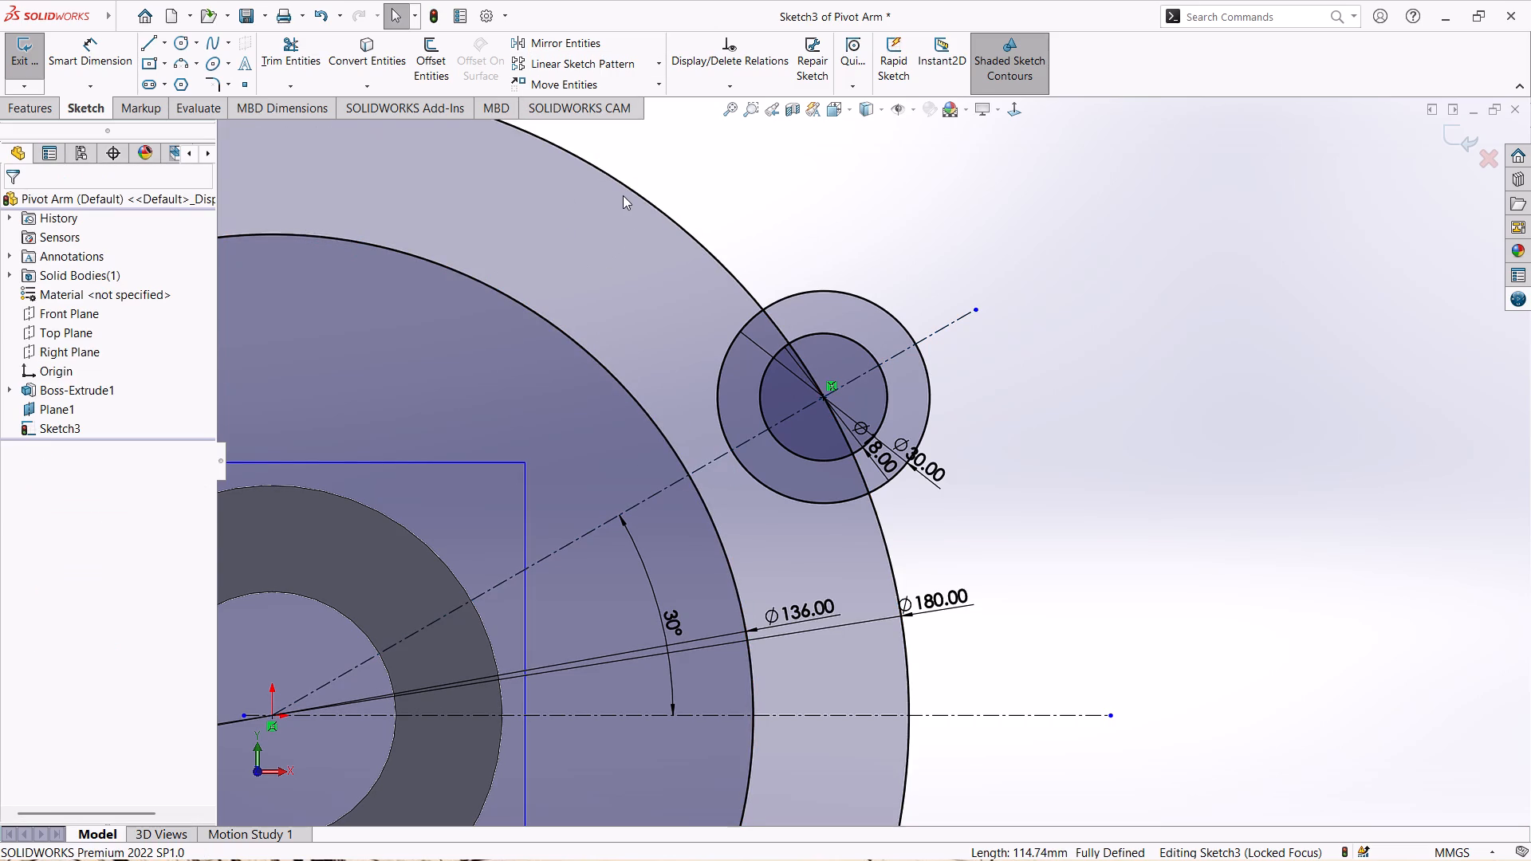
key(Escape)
Offset the inclined centerline 15 mm toward its lower side as a solid line, with the offset dimension added.
click(706, 462)
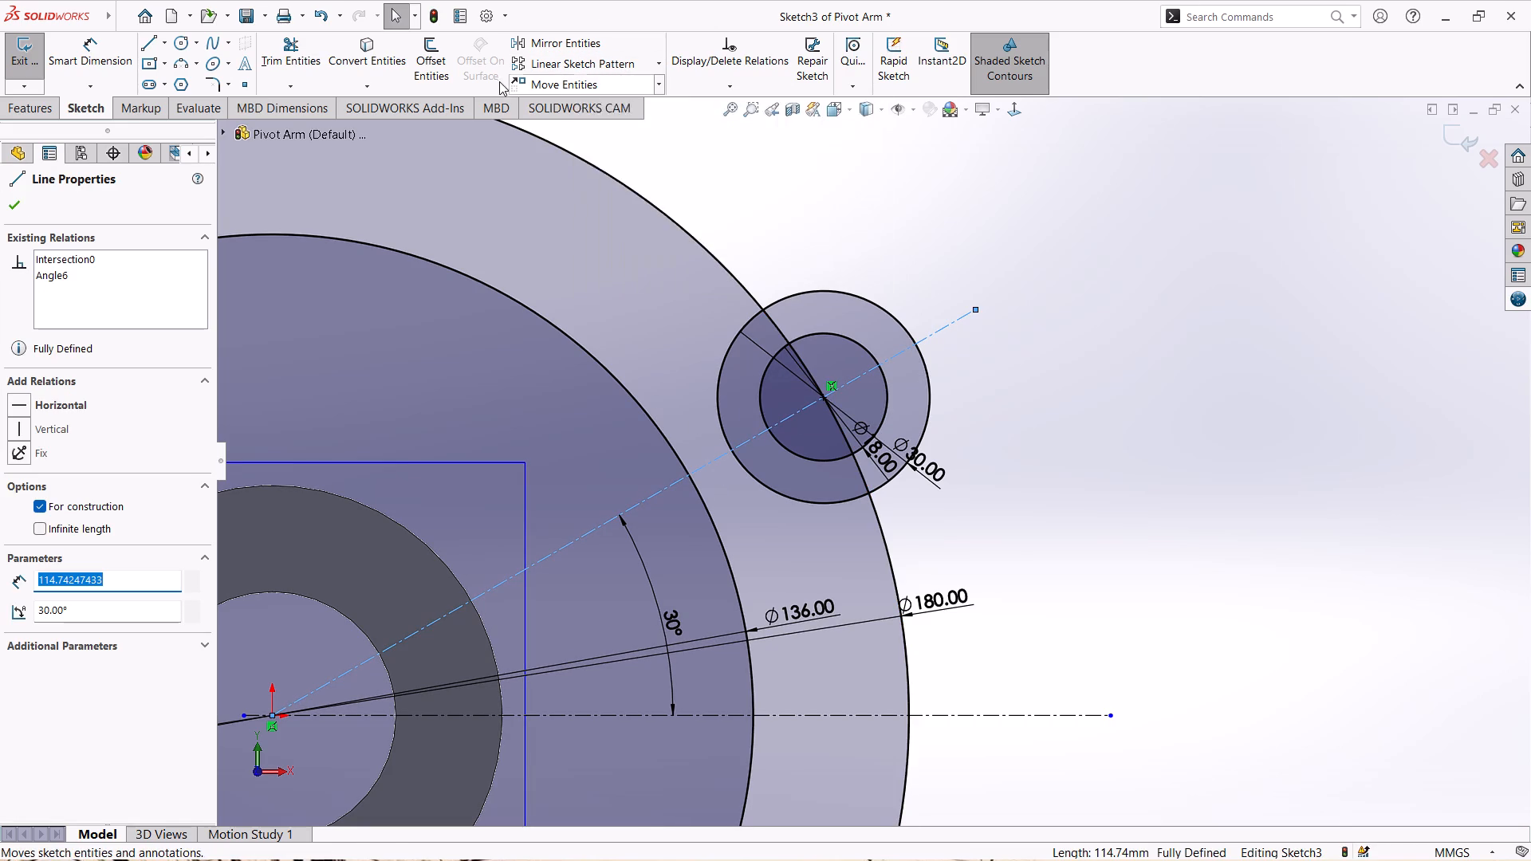
click(438, 58)
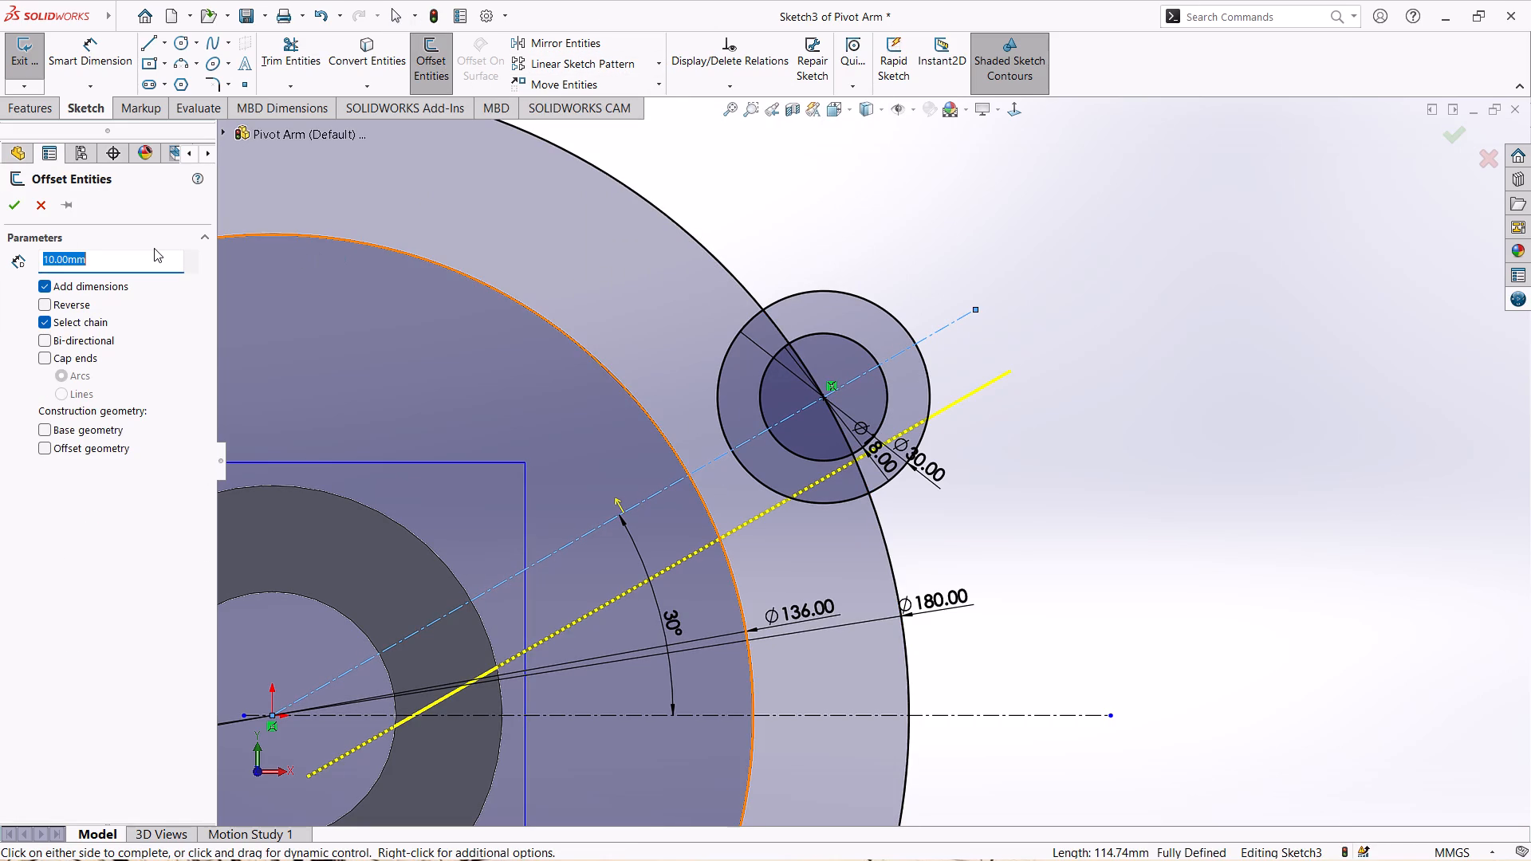
text(30)
key(Return)
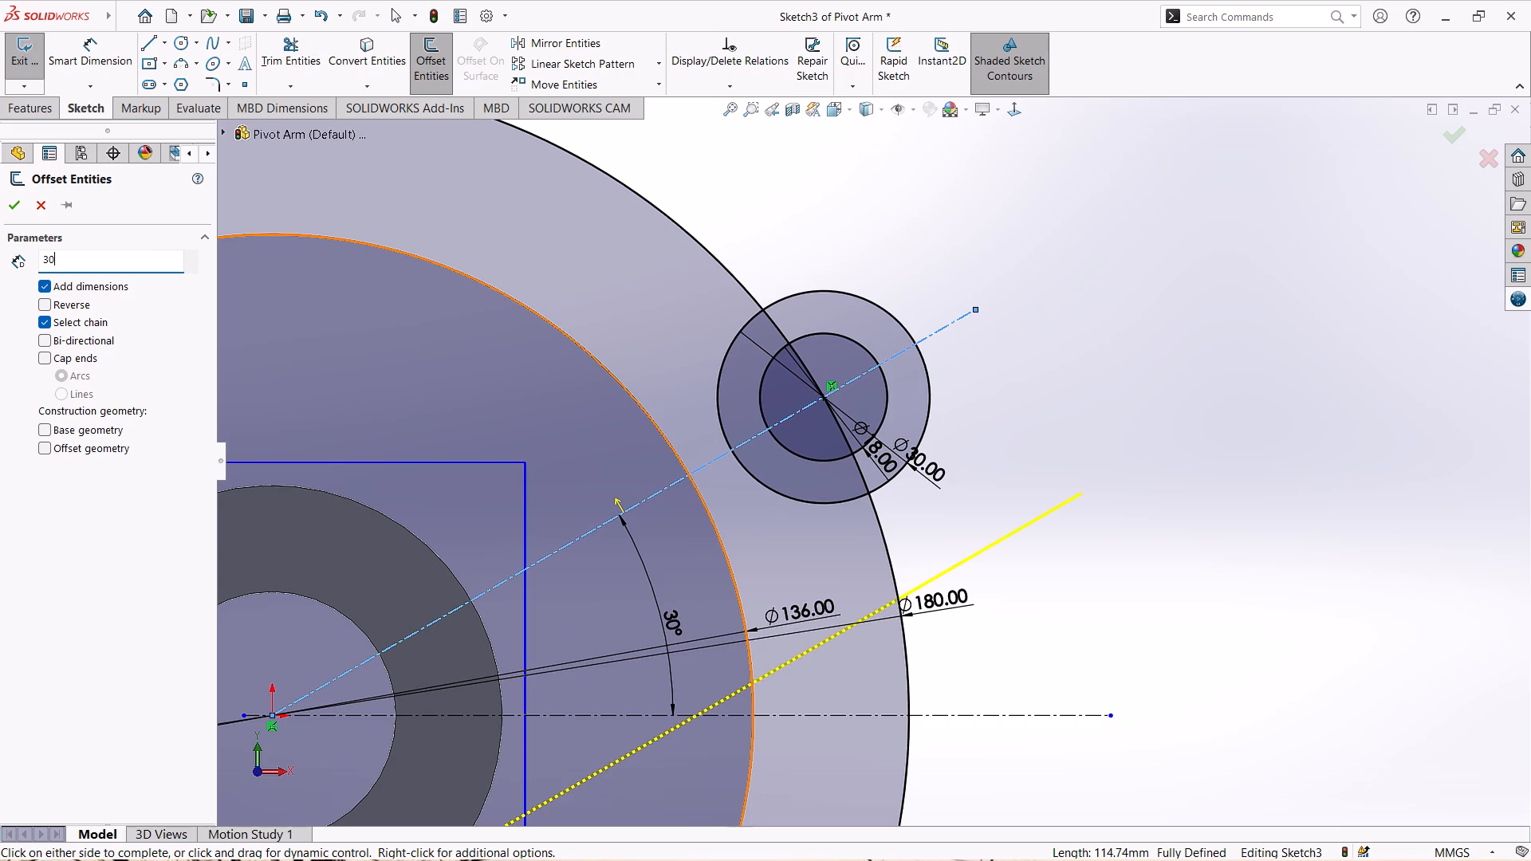
text(15)
key(Return)
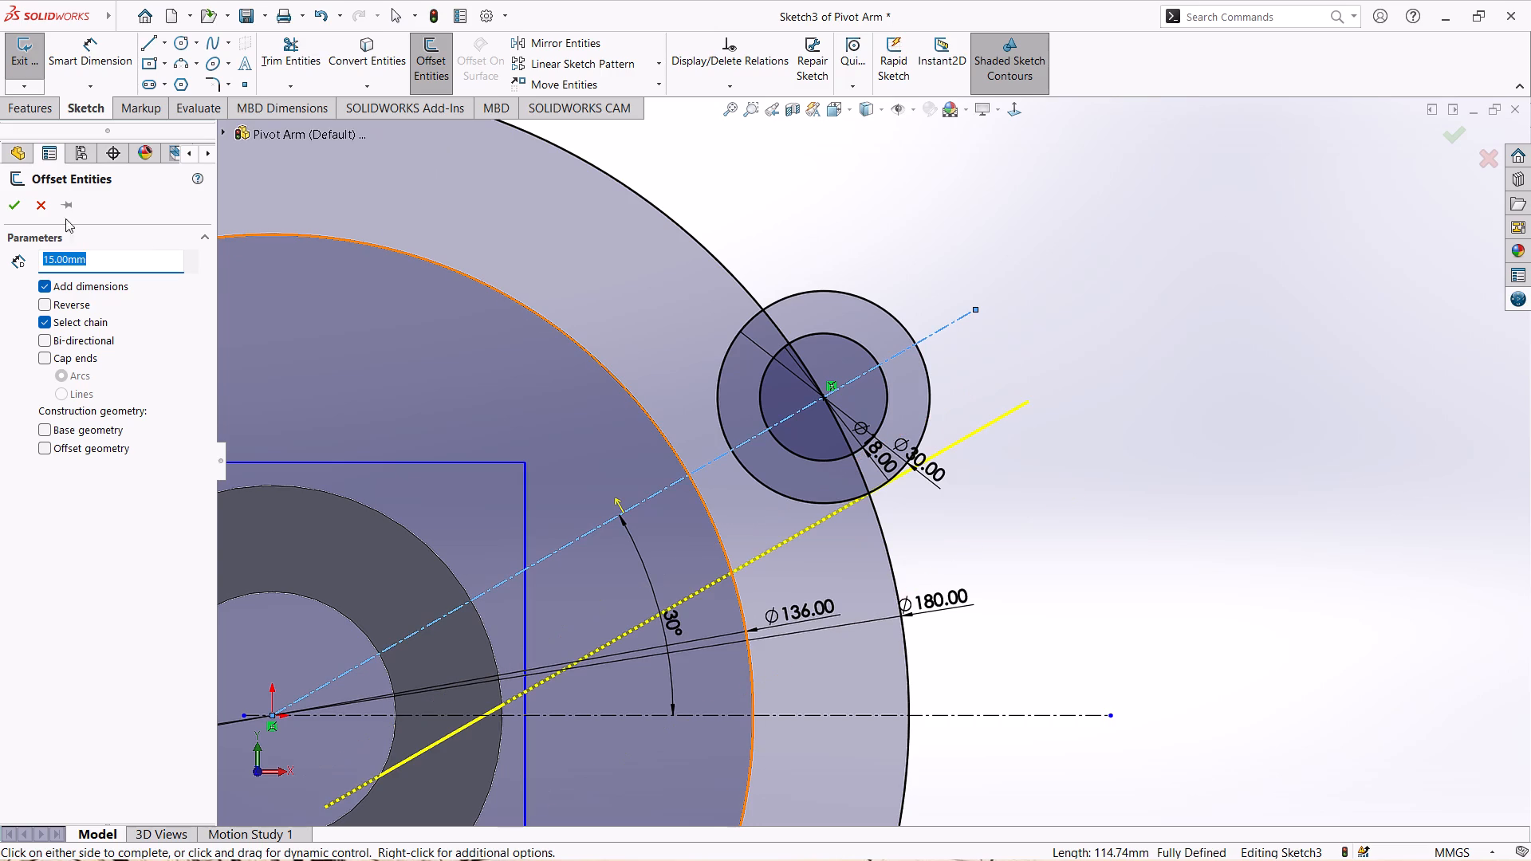
click(13, 209)
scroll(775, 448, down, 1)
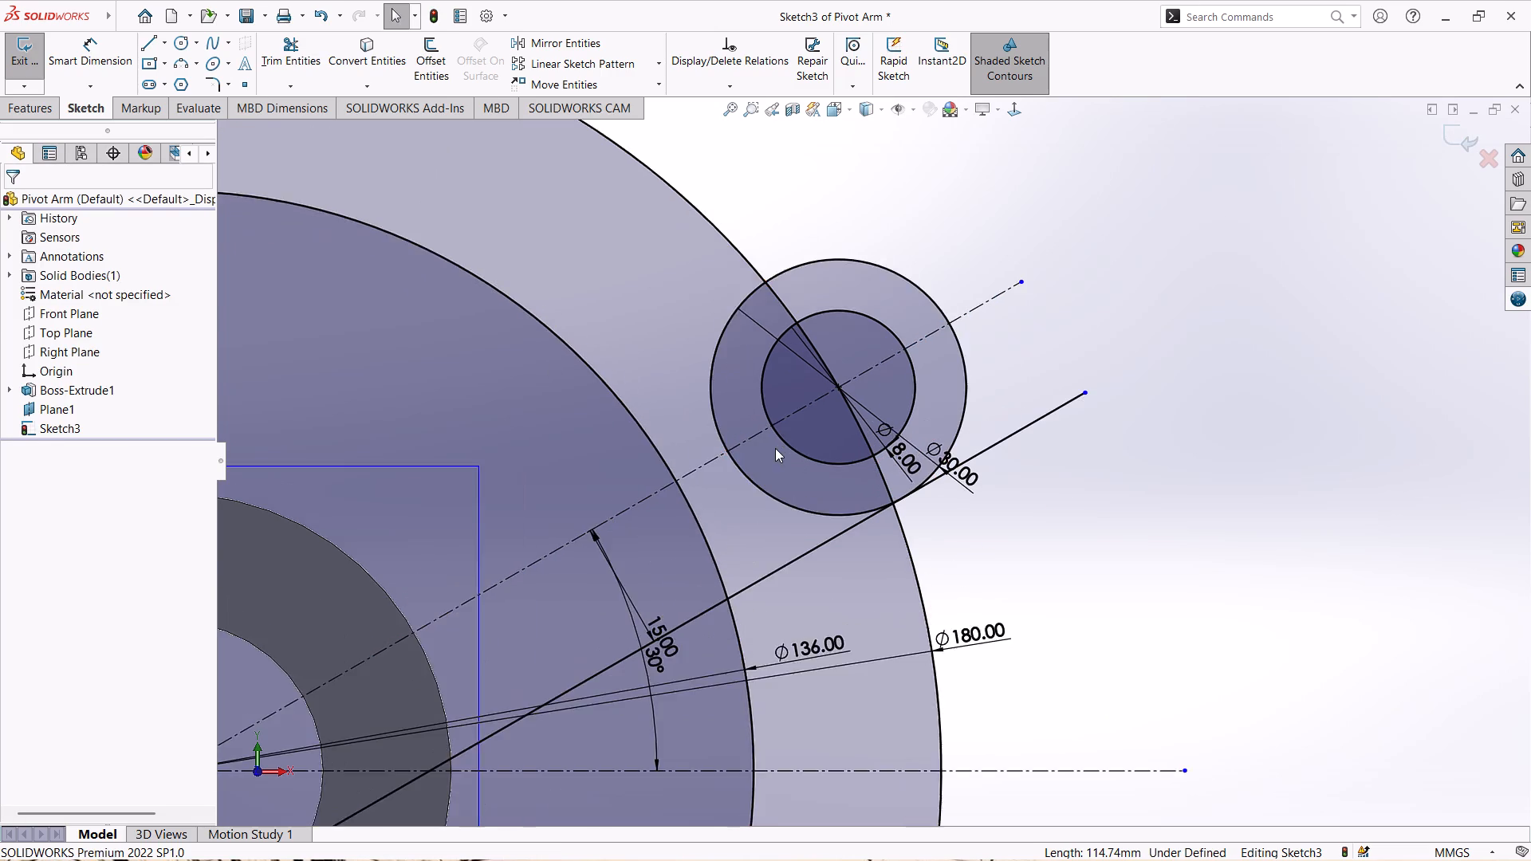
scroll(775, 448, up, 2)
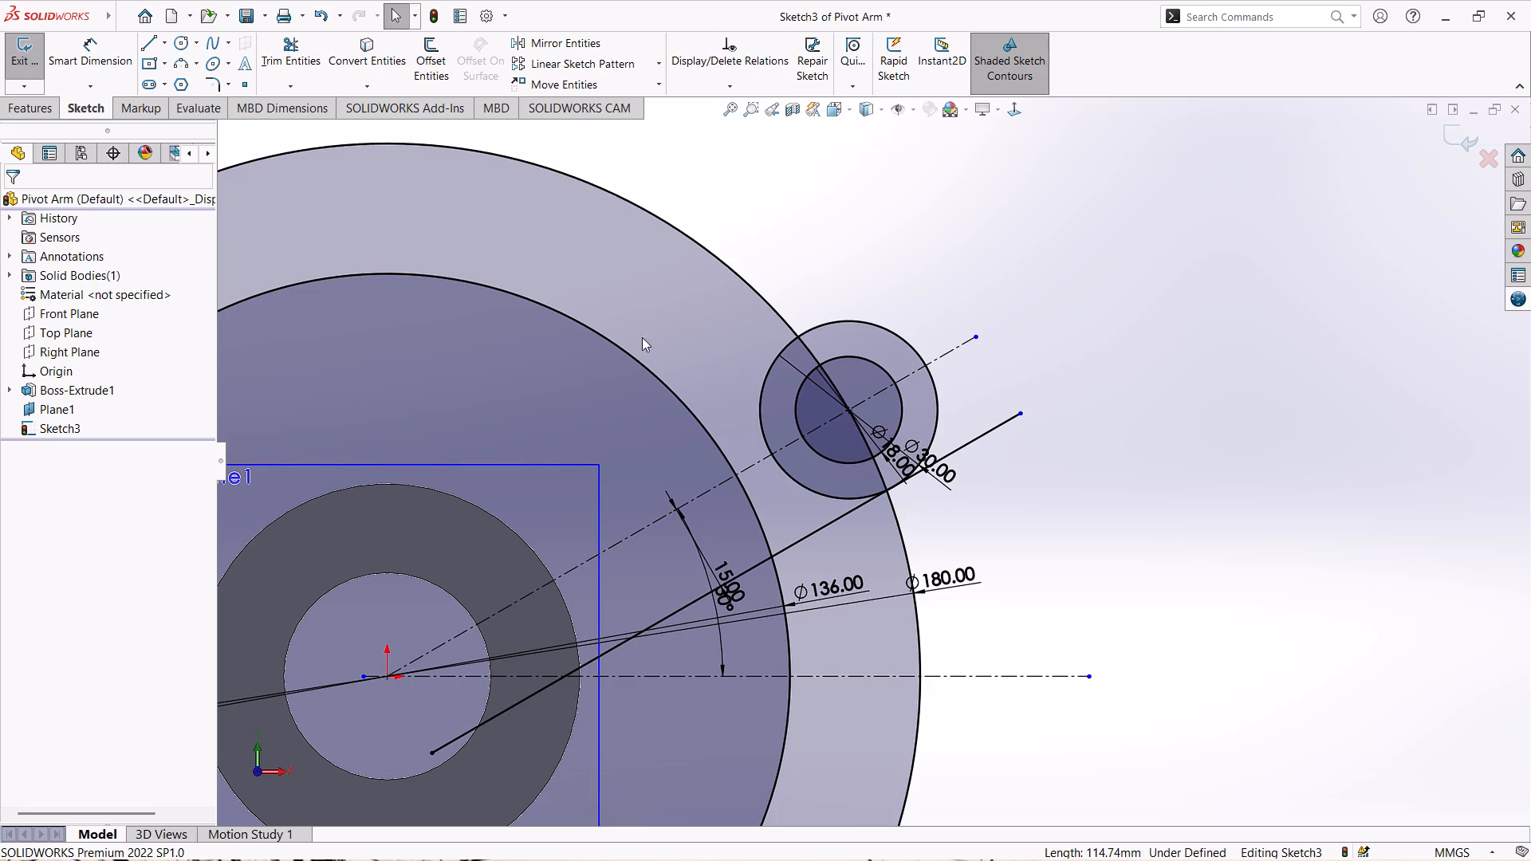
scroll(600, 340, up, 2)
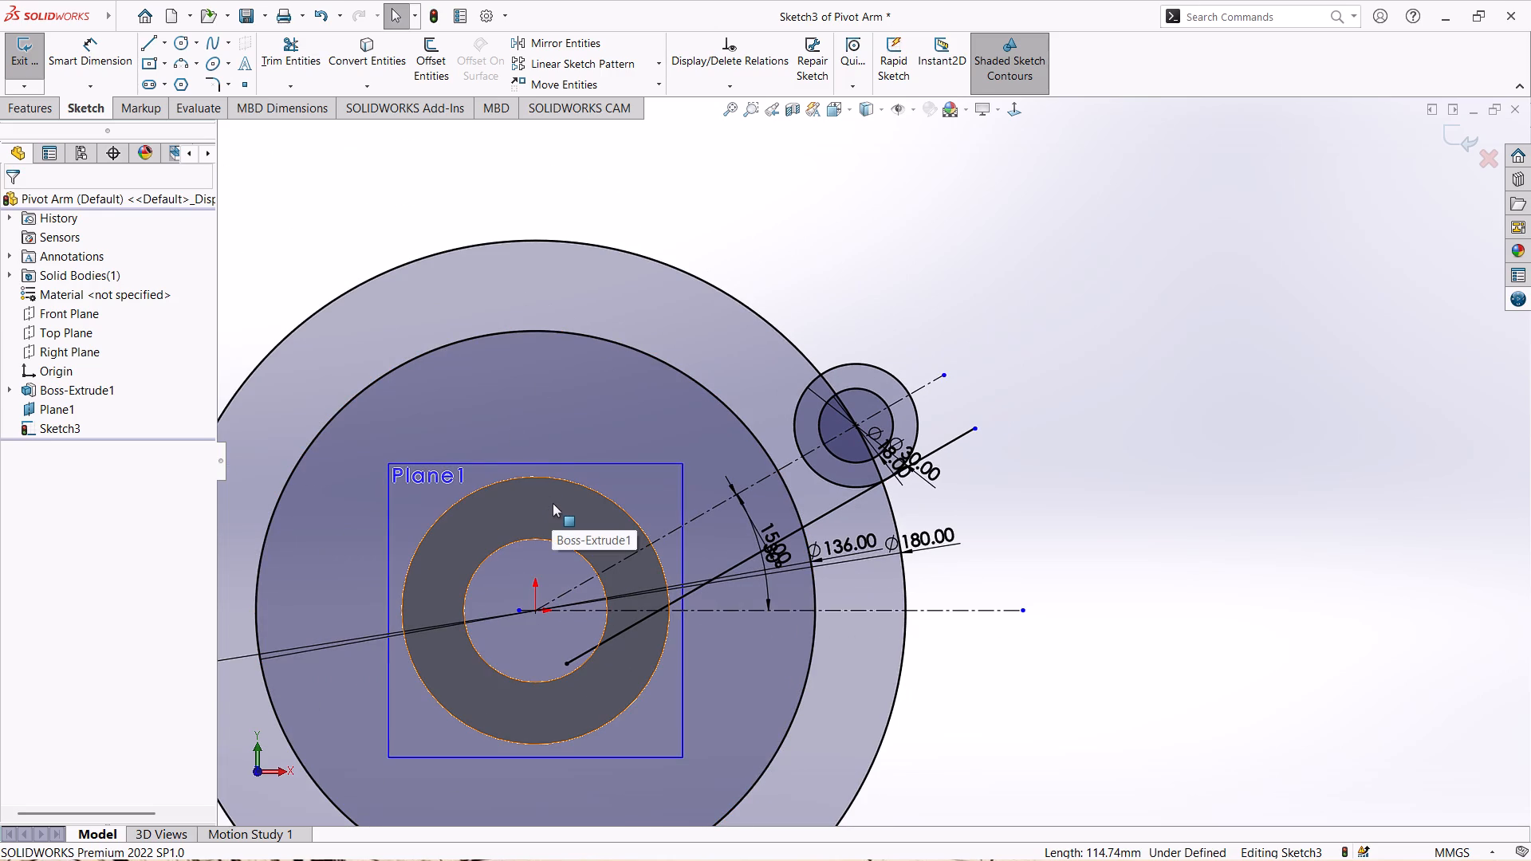
Convert the hollow cylinder's 65 mm outer edge into a sketch circle.
click(592, 487)
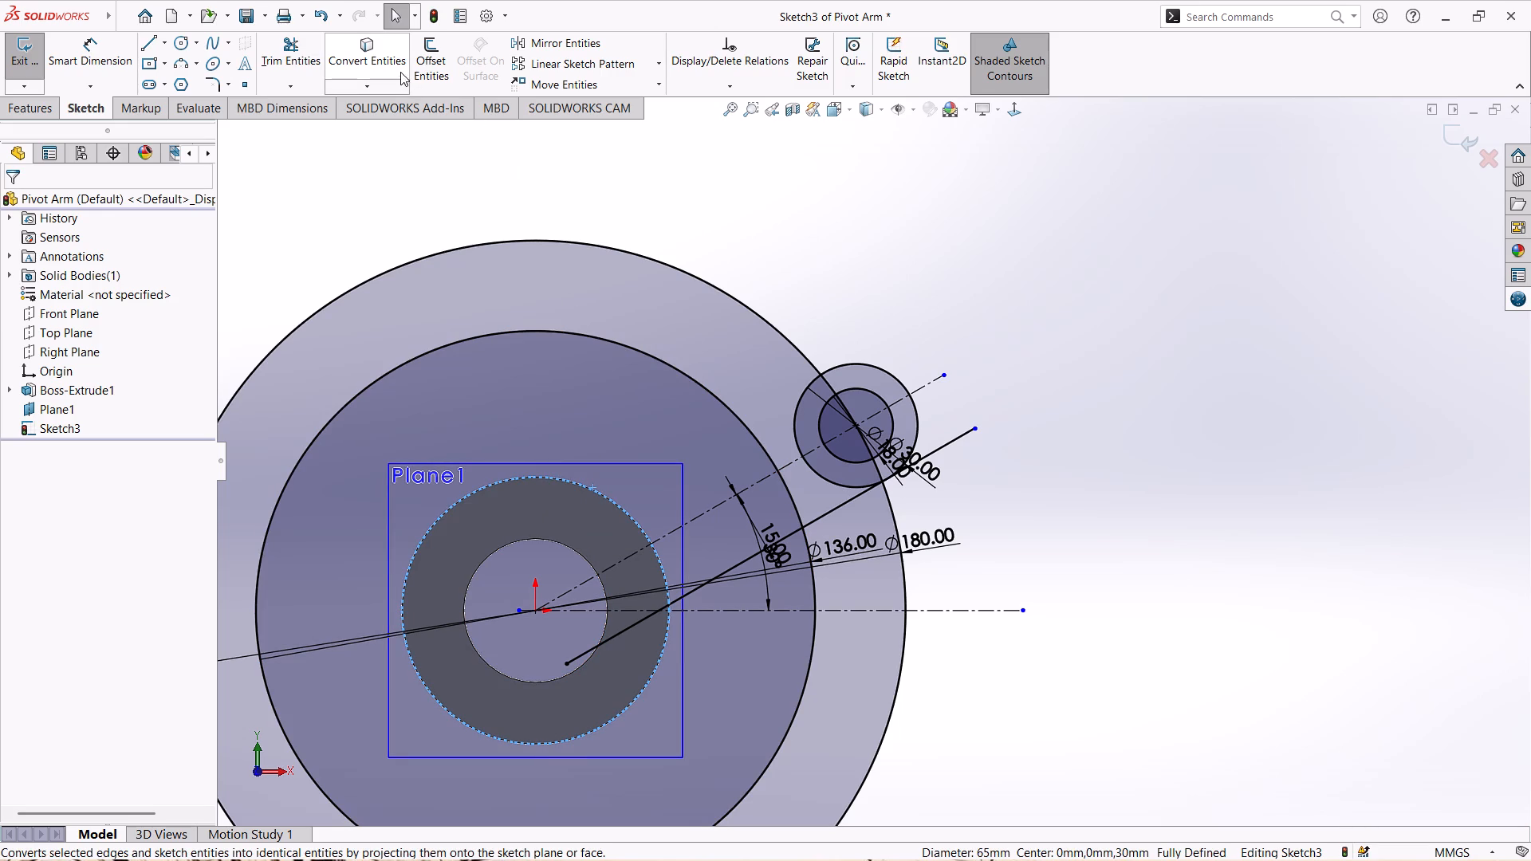
click(381, 57)
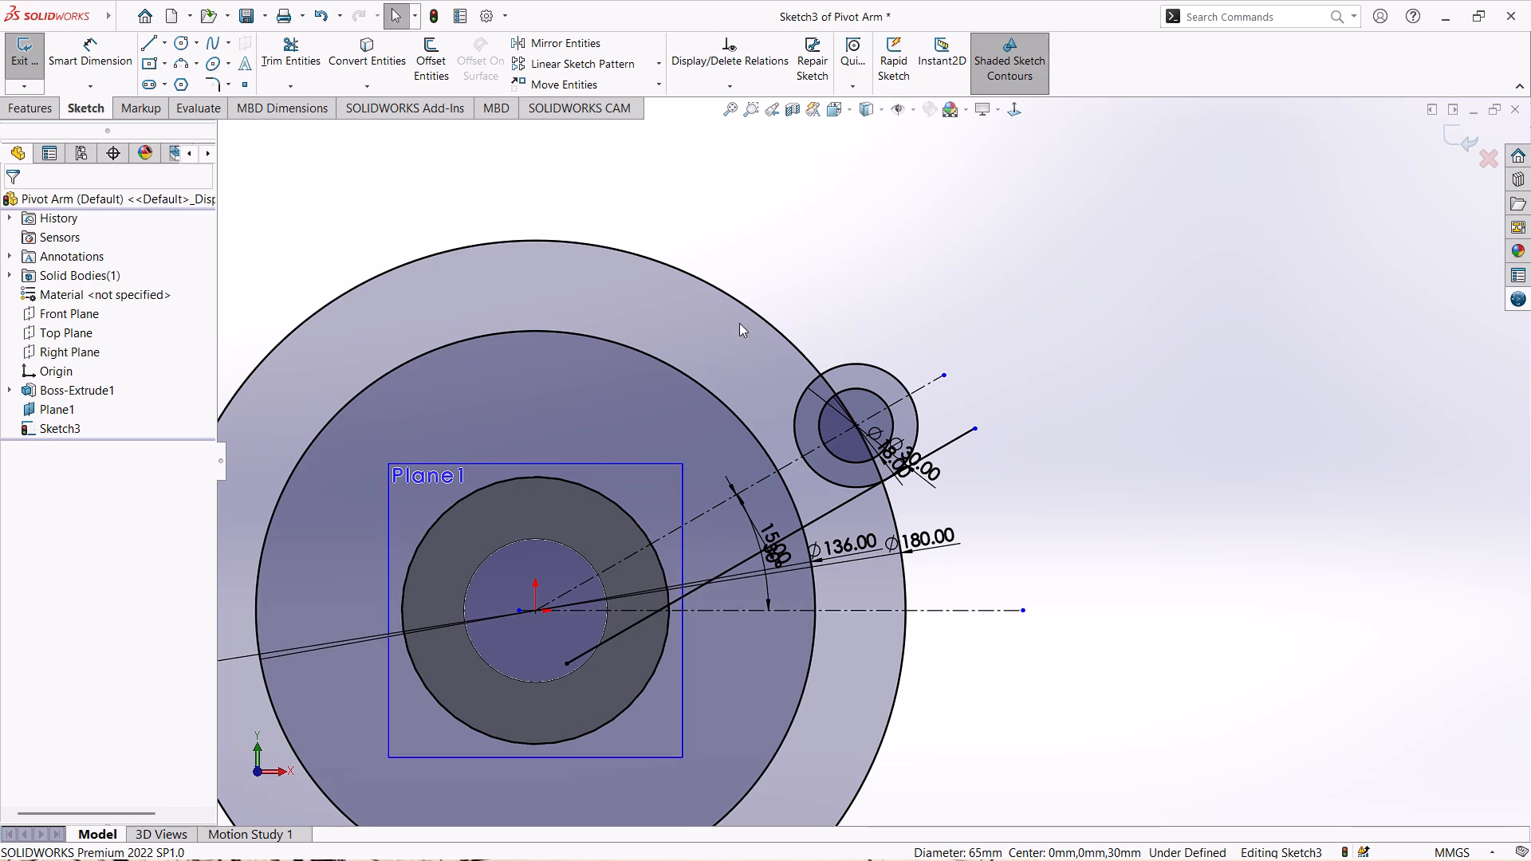
Sketch a free inclined line above the inclined centerline, from beside the cylinder out past the small concentric circles.
right_drag(855, 277, 730, 279)
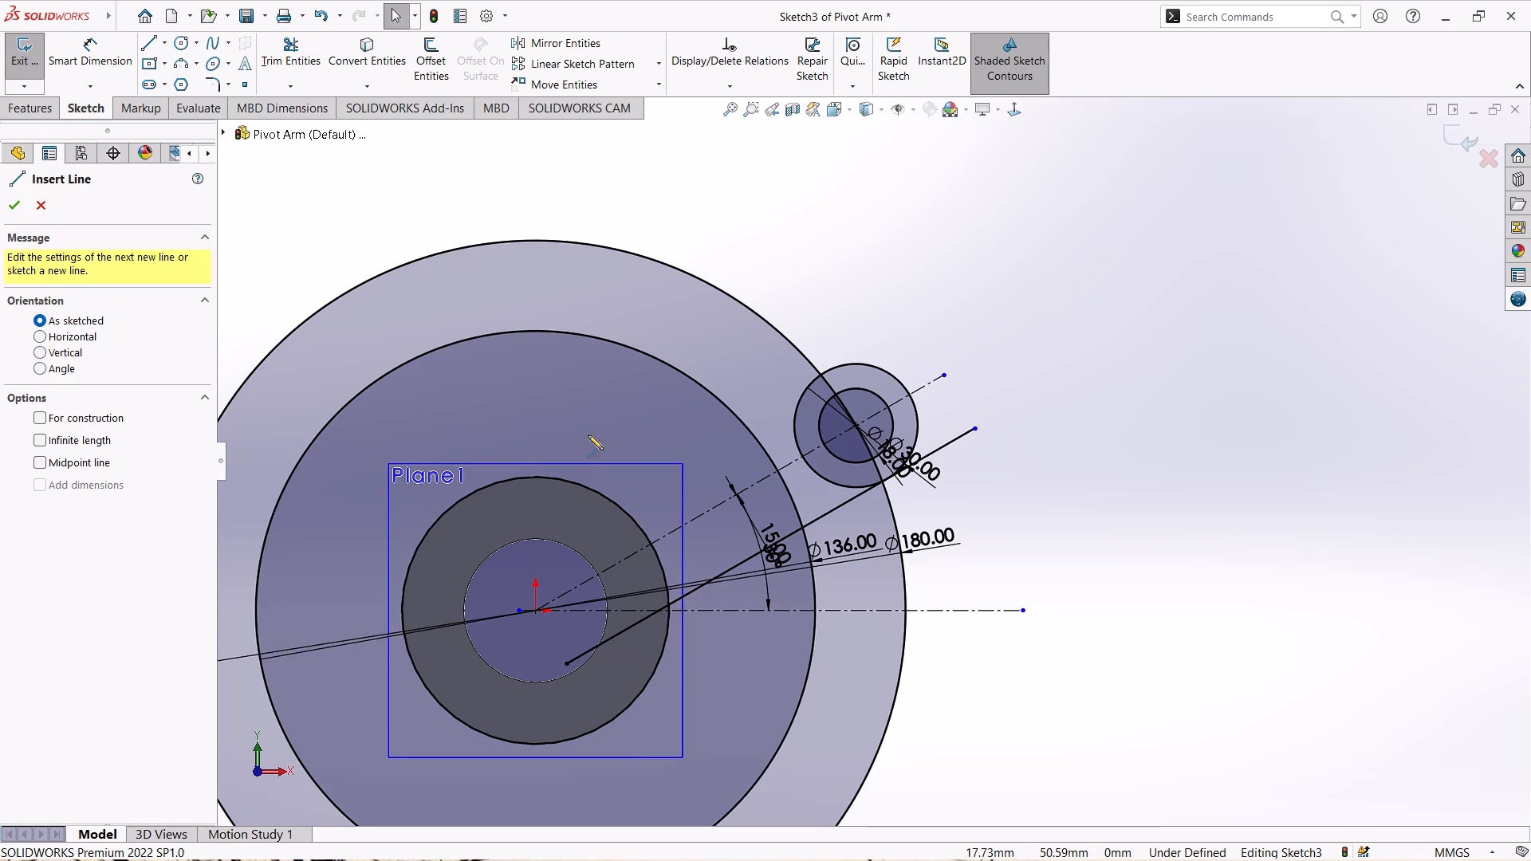
click(354, 545)
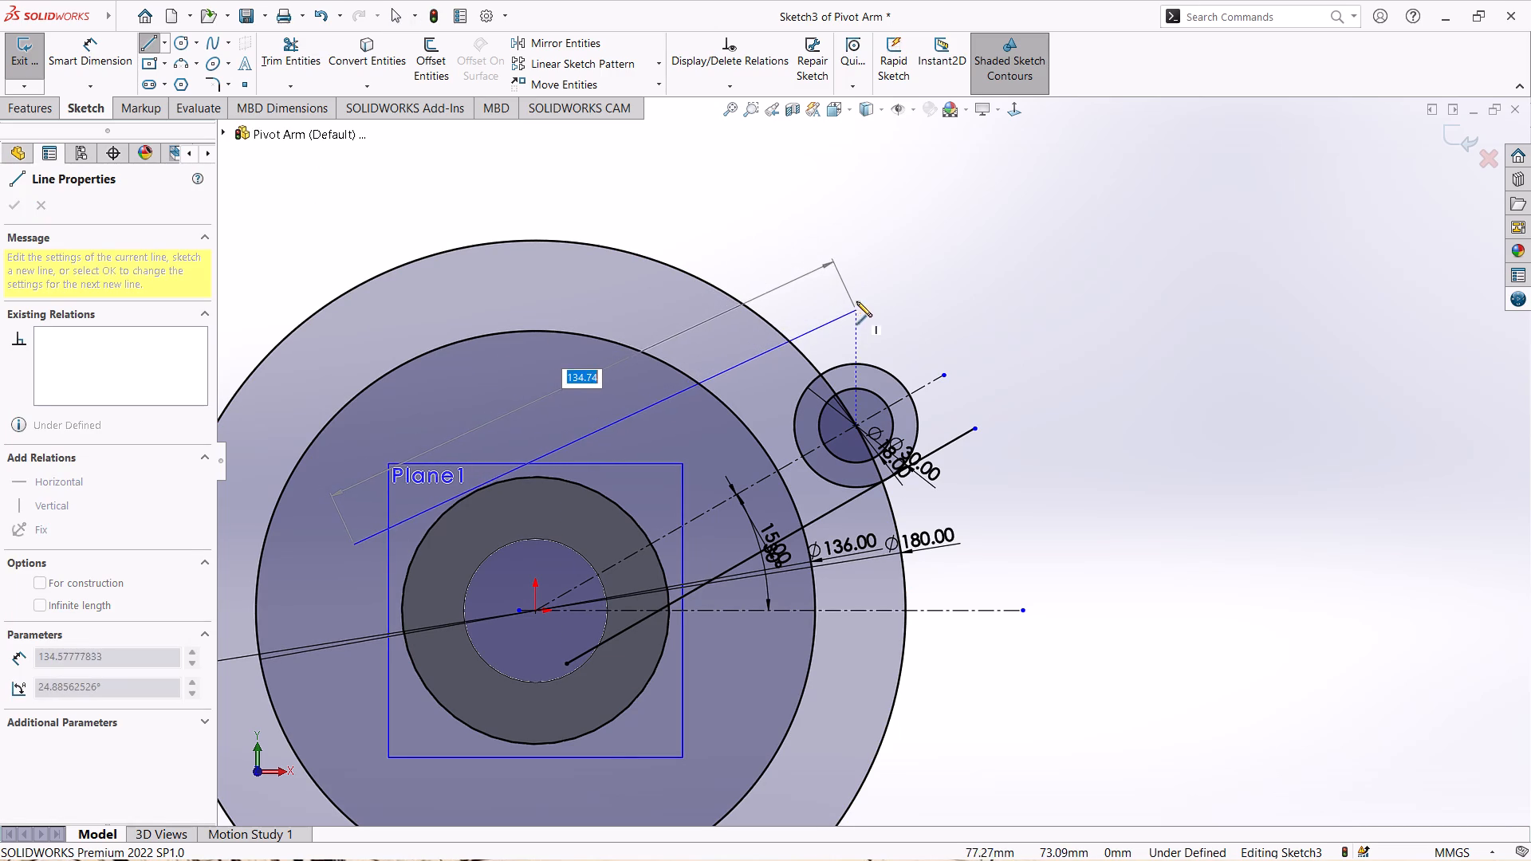
click(887, 239)
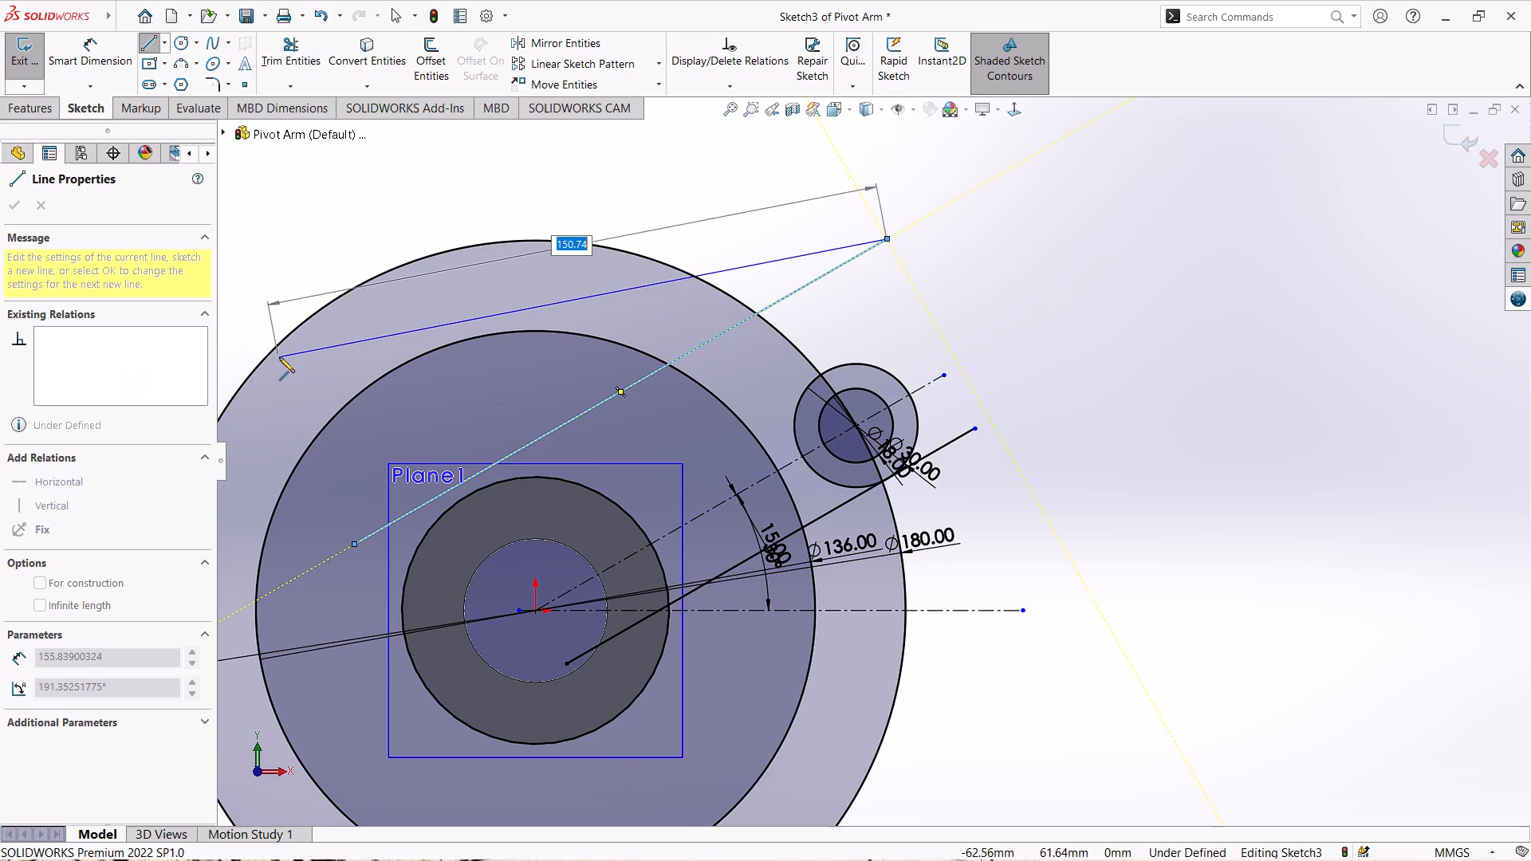
key(Escape)
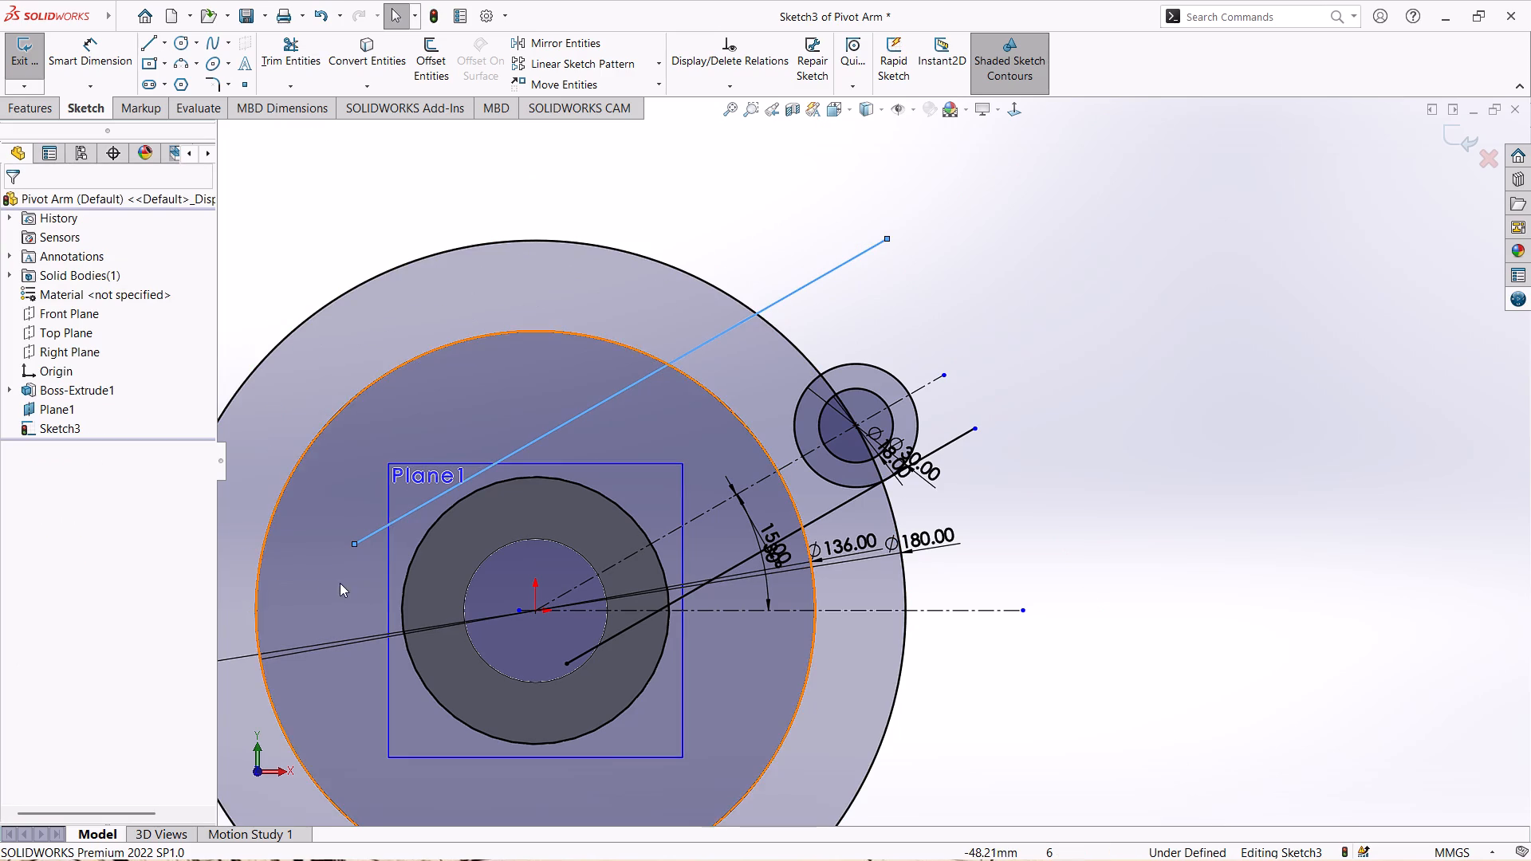
Make the new upper line tangent to both the converted 65 mm circle and the 30 mm circle.
ctrl+click(423, 532)
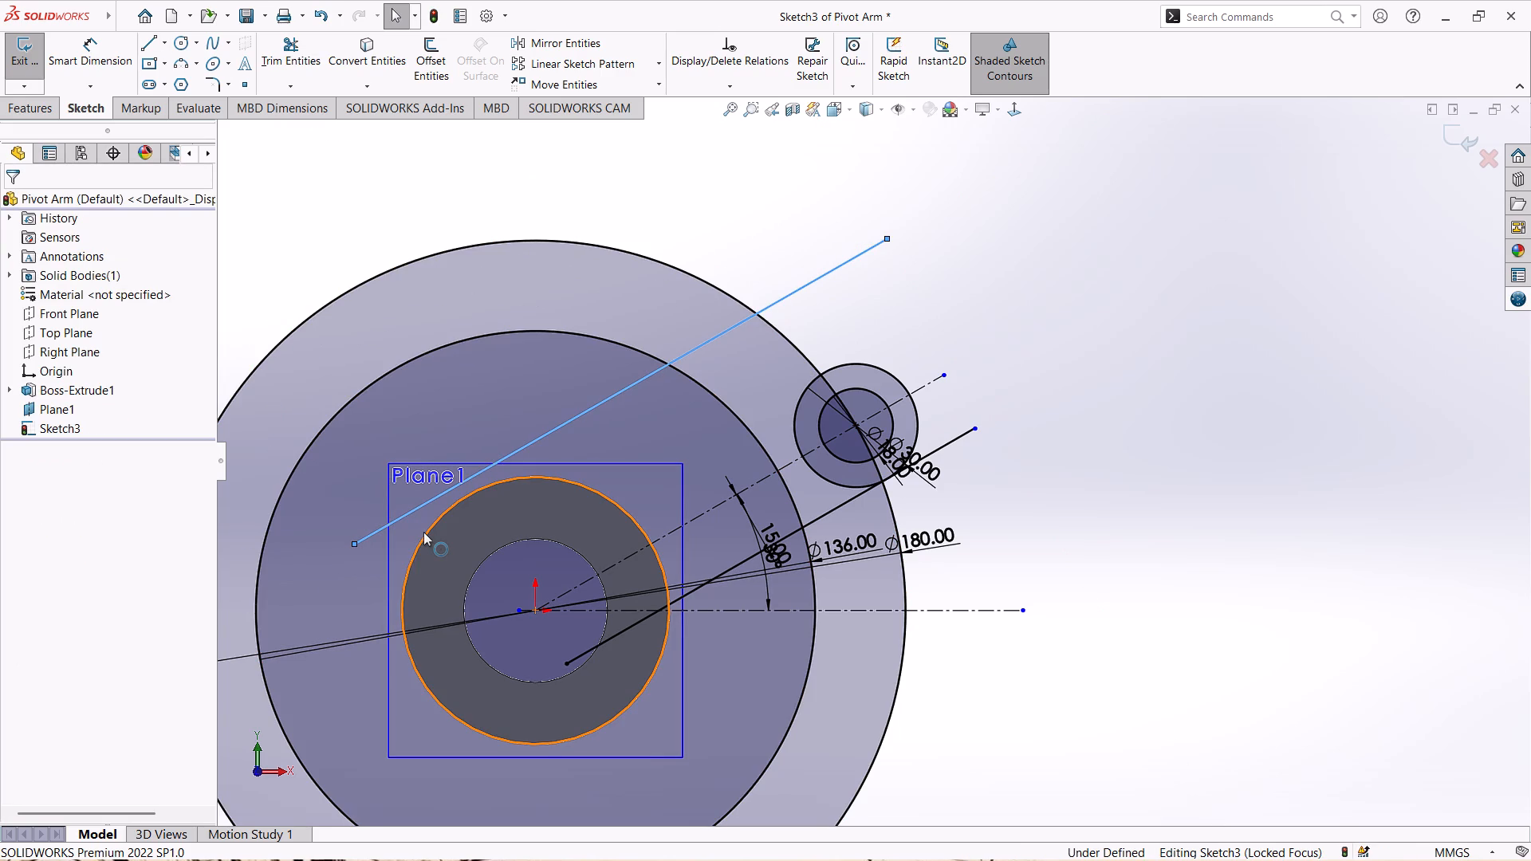
click(75, 488)
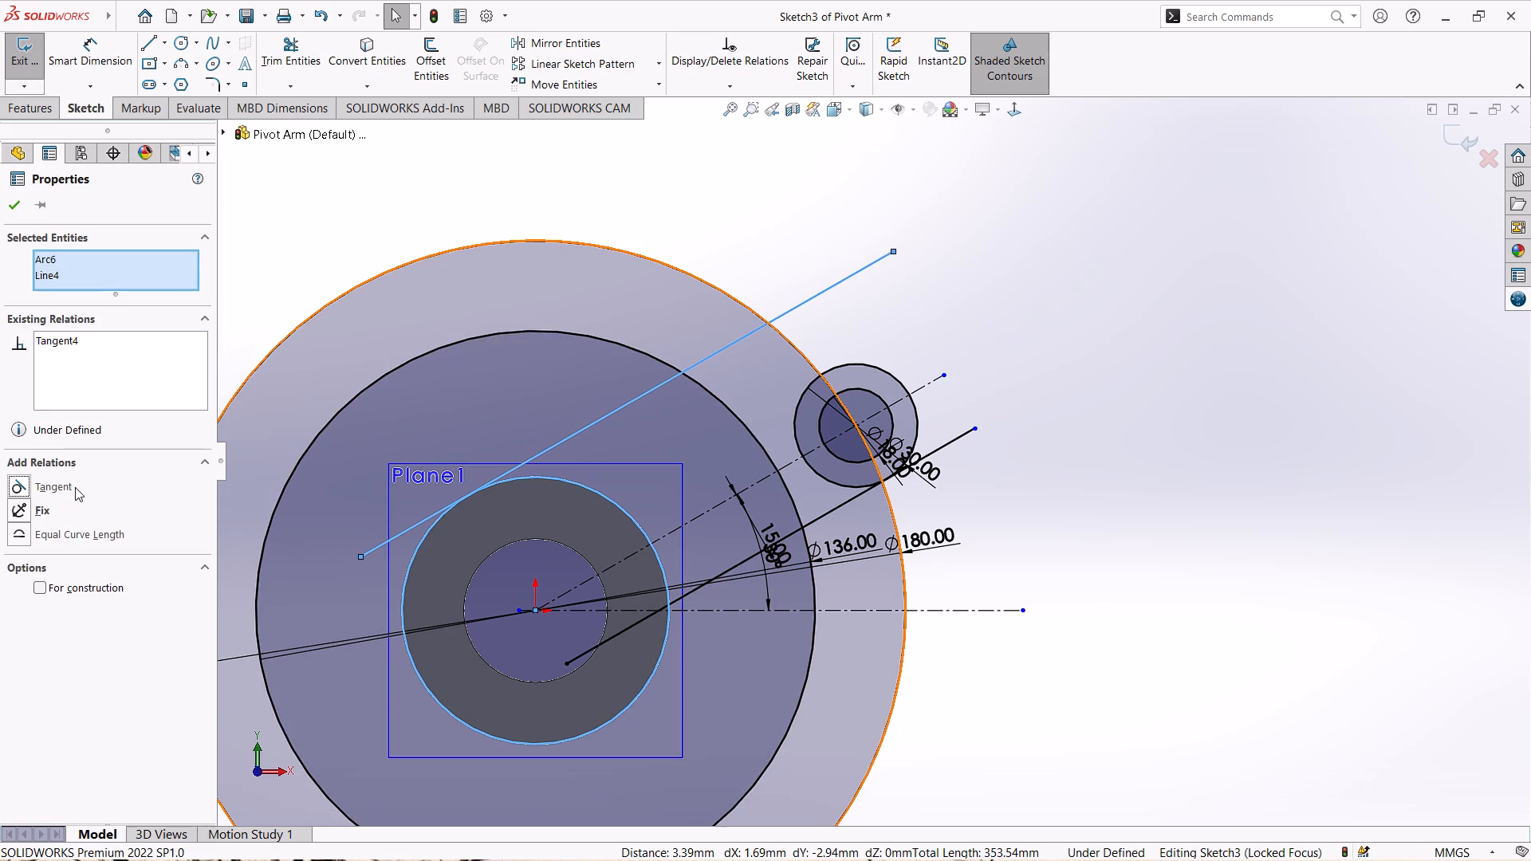
key(Escape)
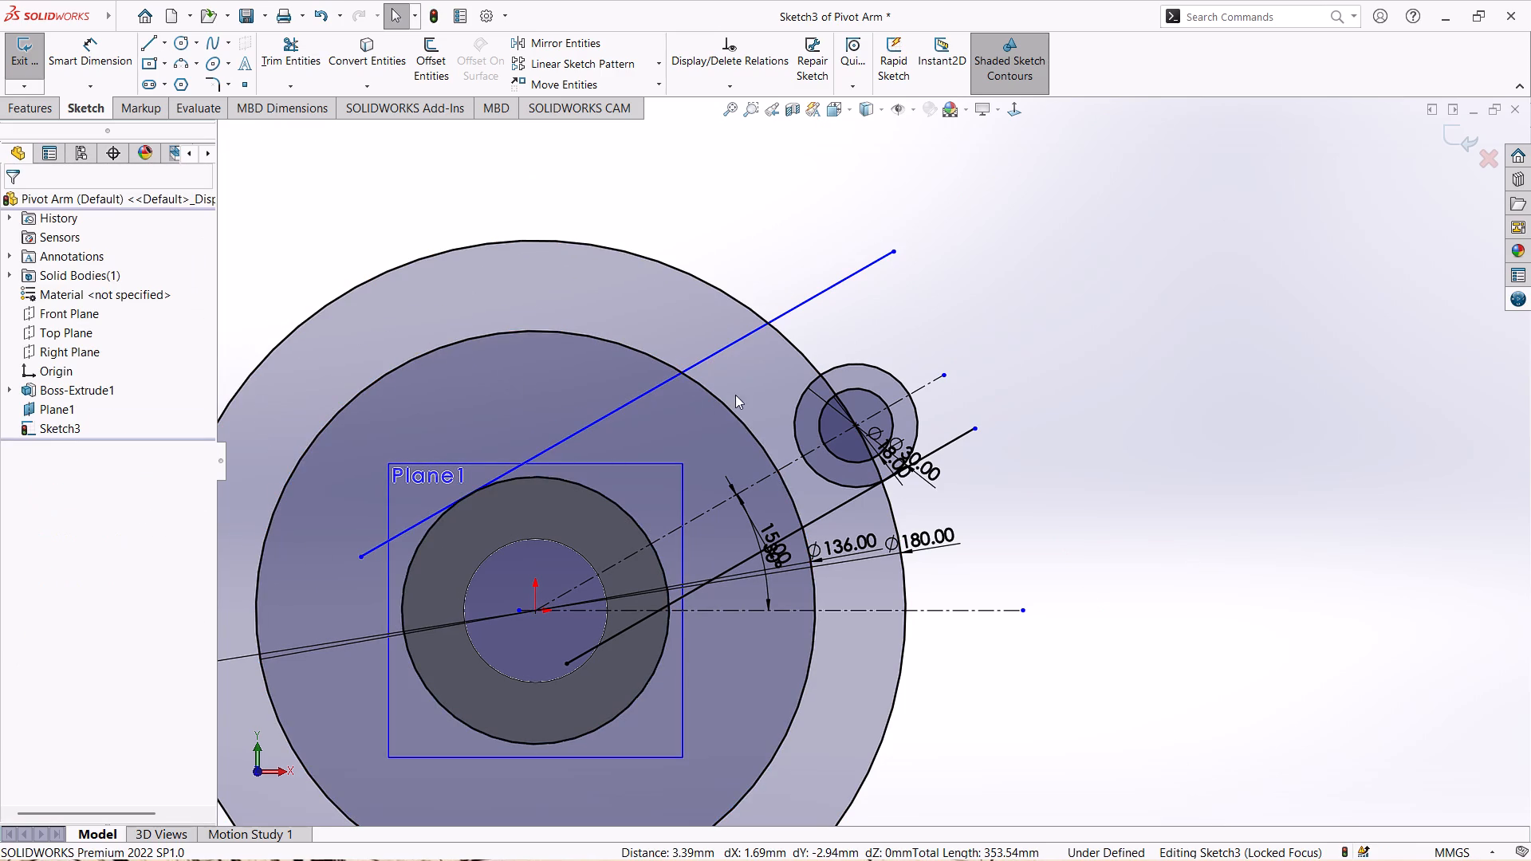
ctrl+click(835, 365)
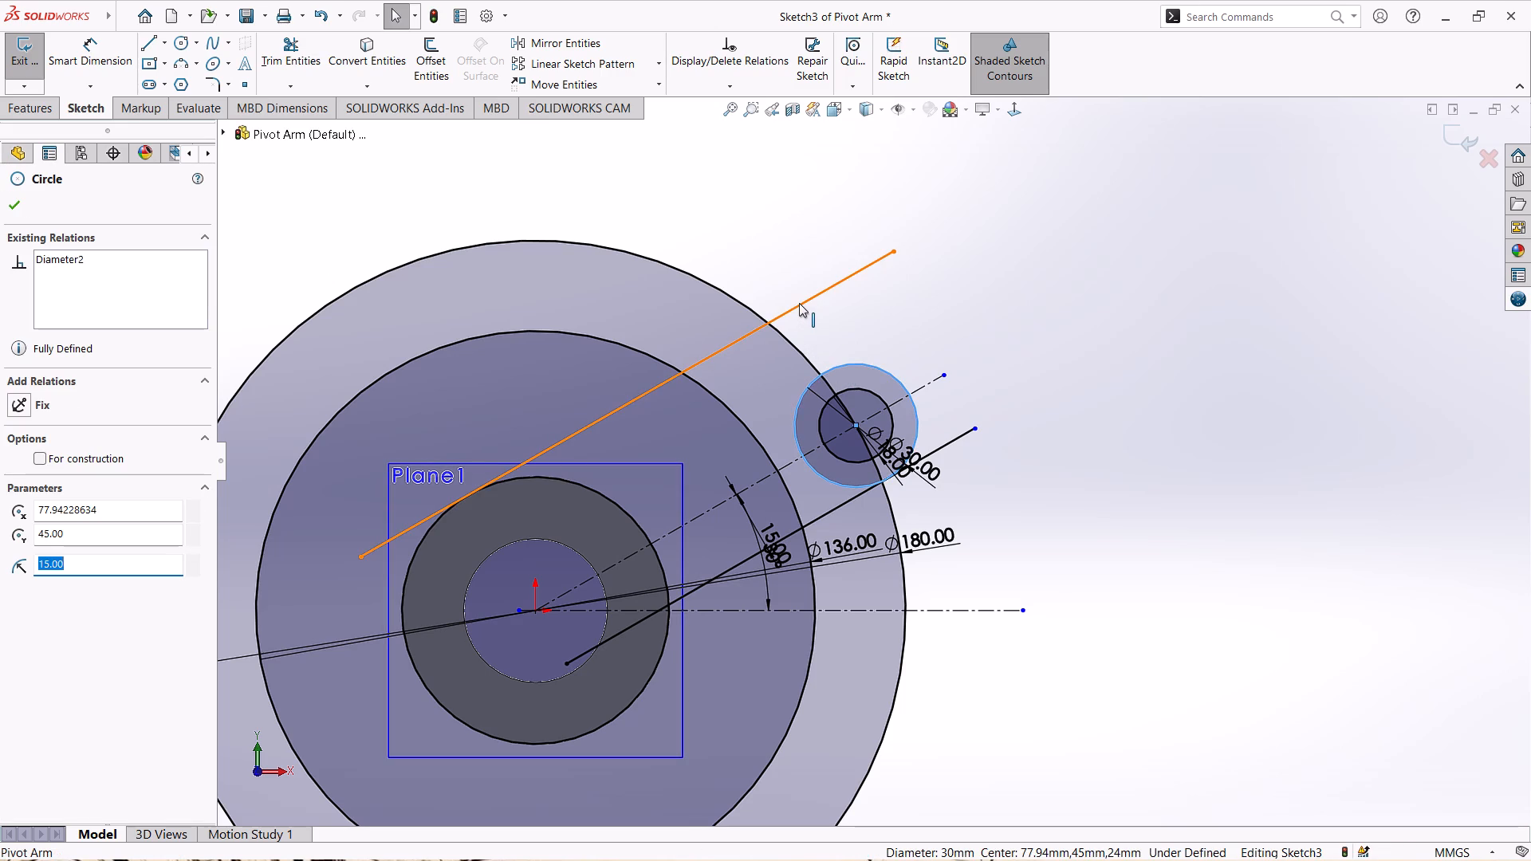
ctrl+click(799, 303)
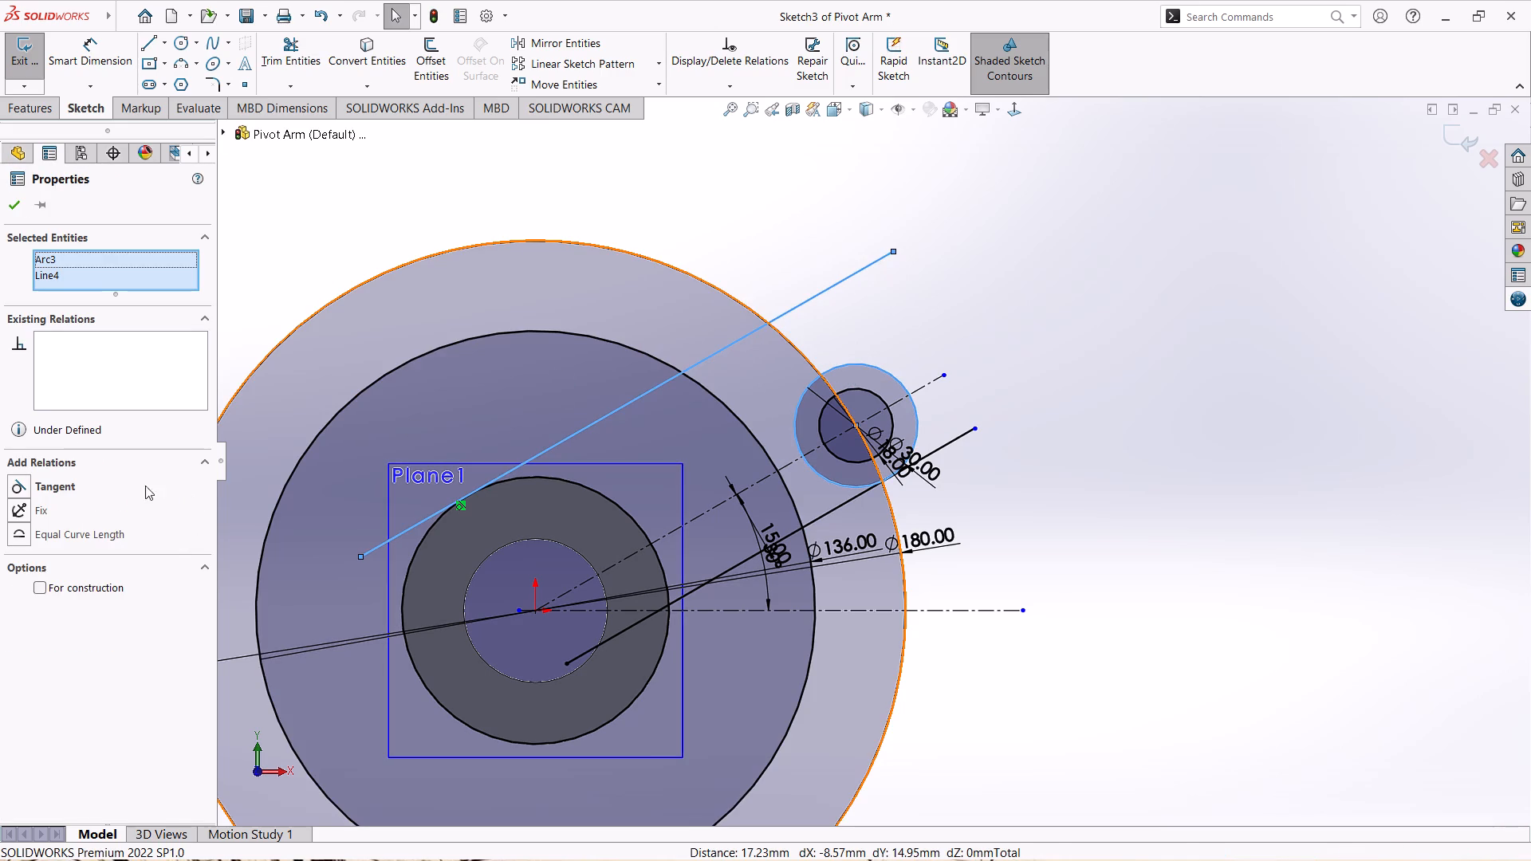
click(58, 478)
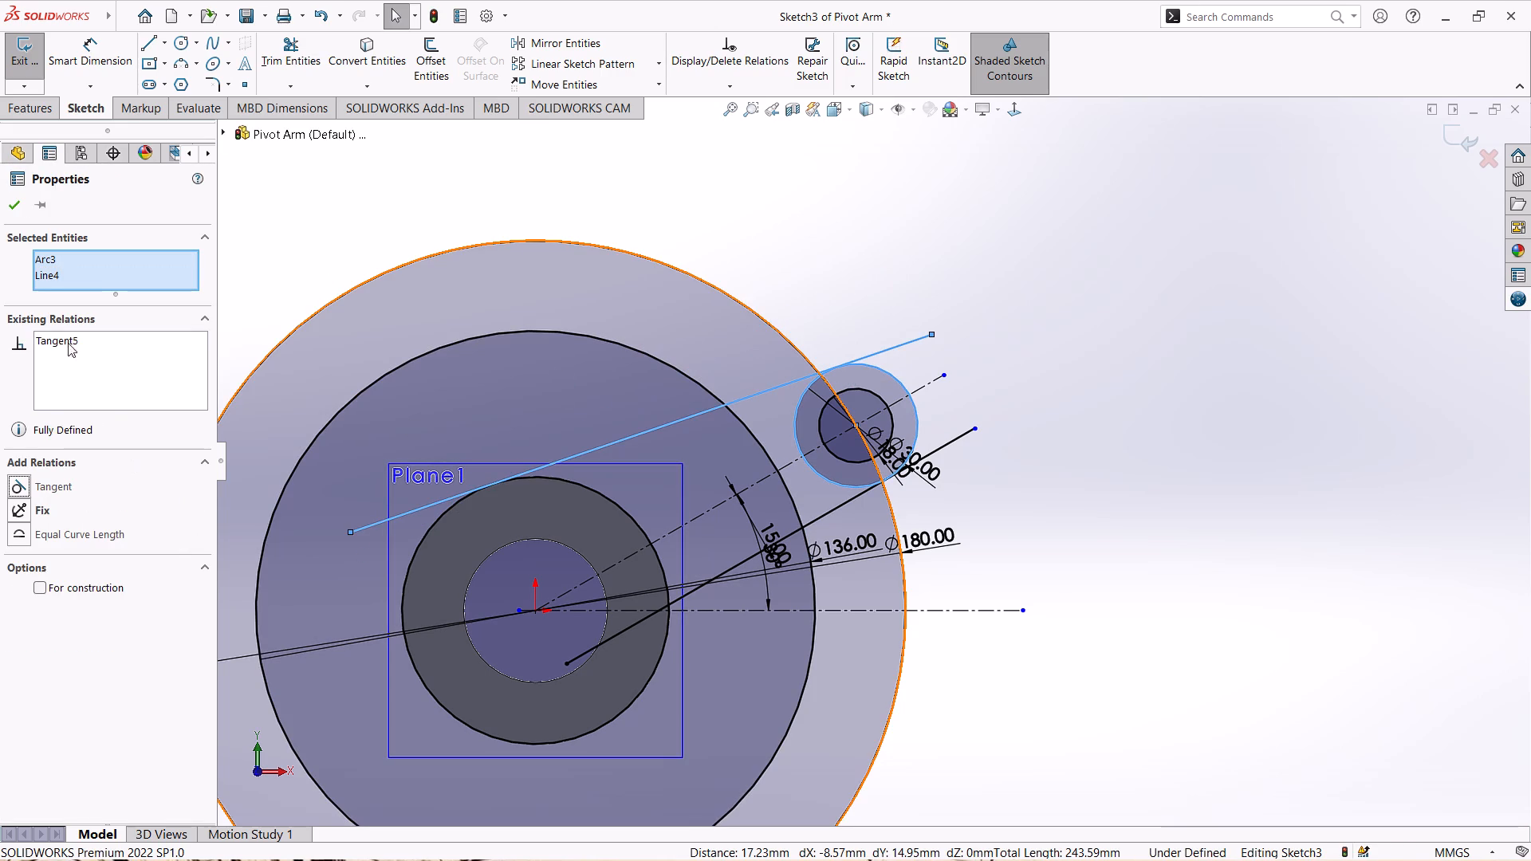
click(12, 210)
Power-trim the tangent line's inner end back to its tangent point on the 65 mm circle.
scroll(517, 316, down, 1)
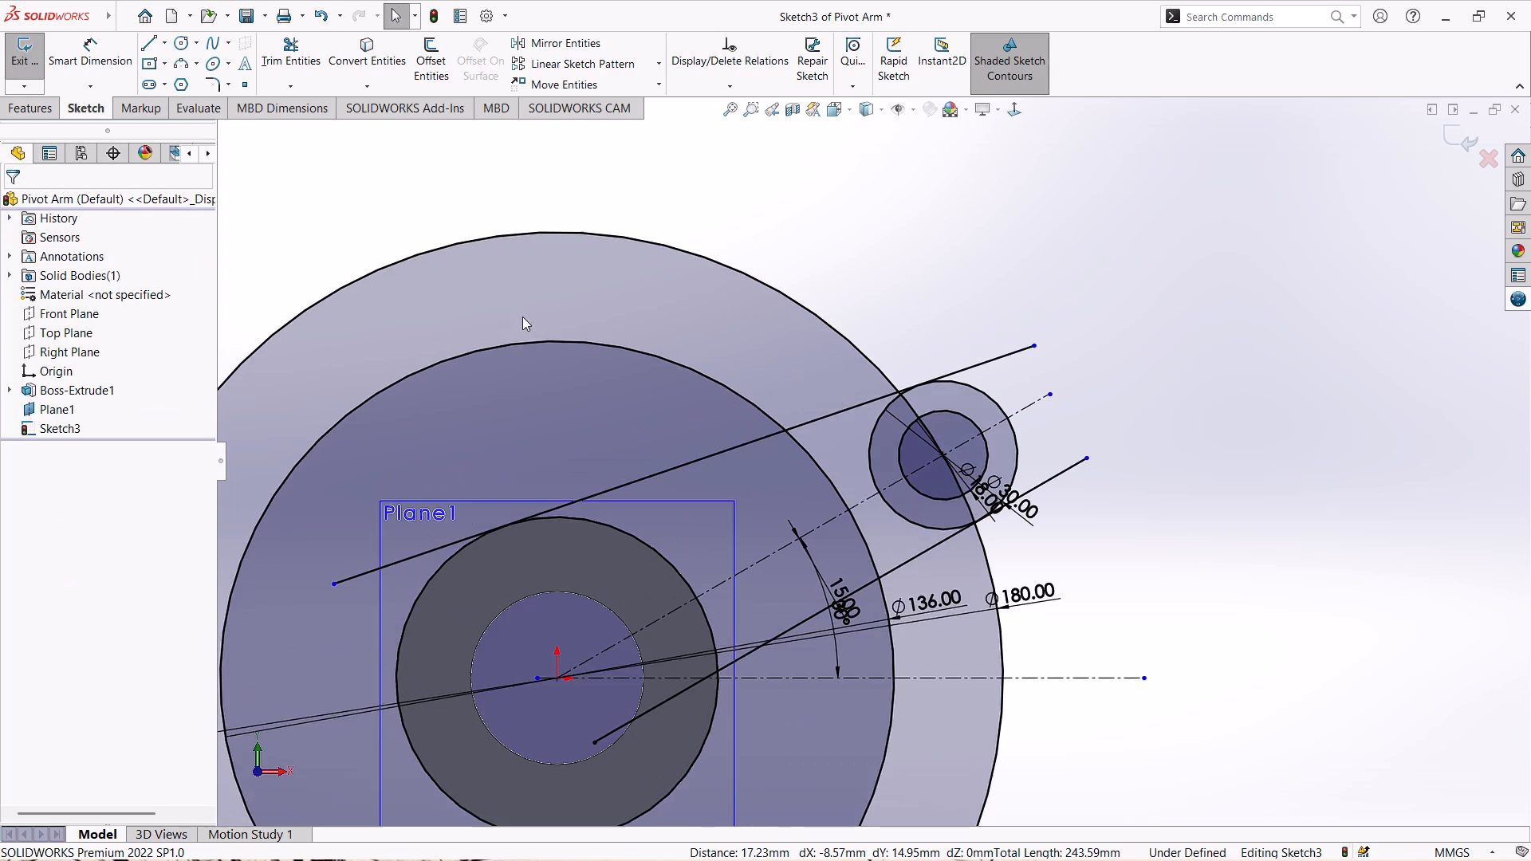
scroll(528, 338, up, 1)
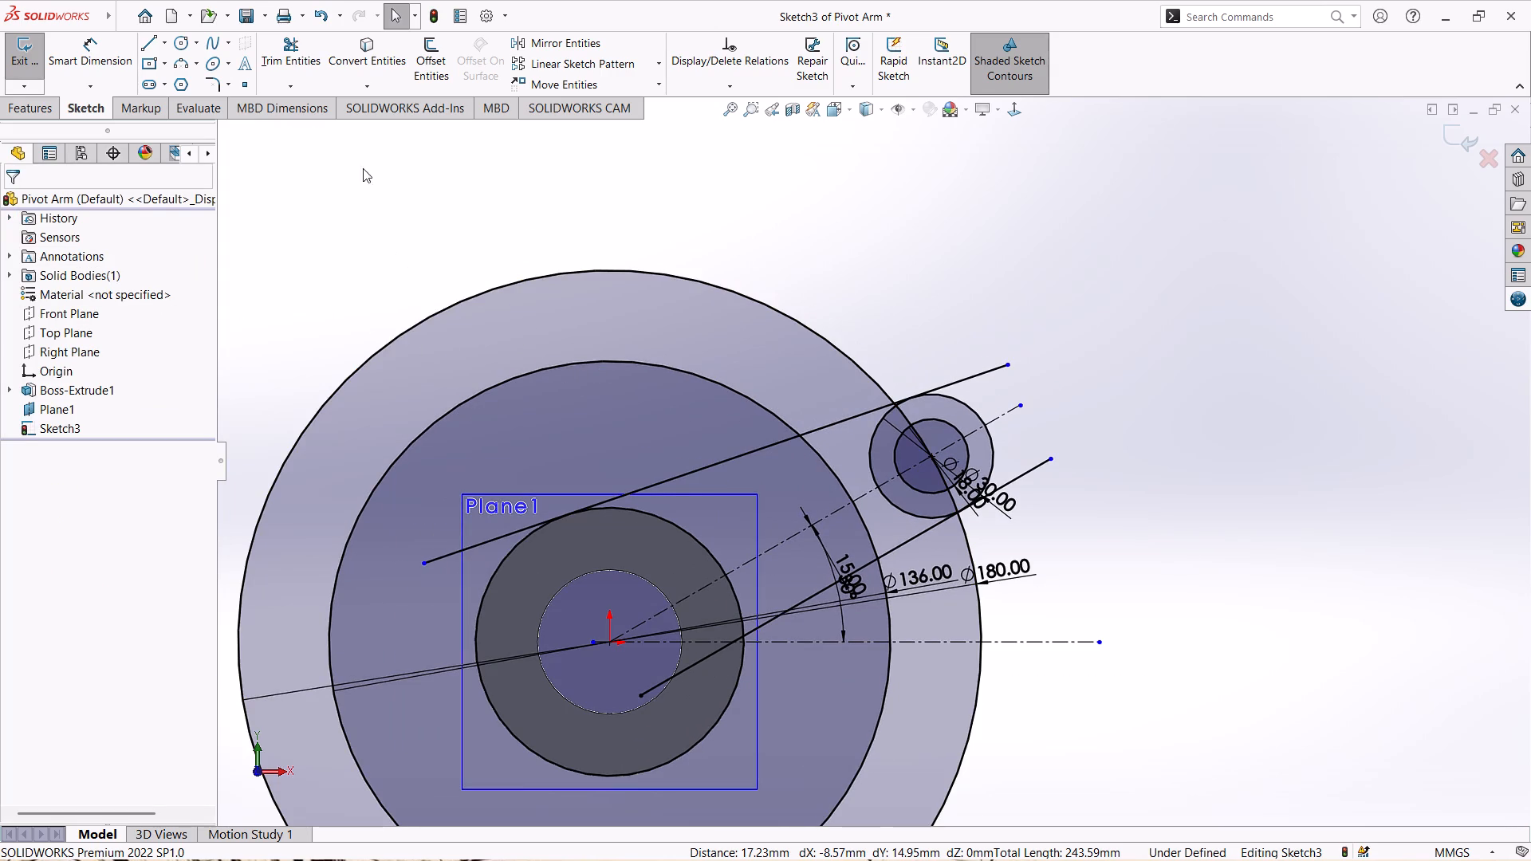
click(292, 53)
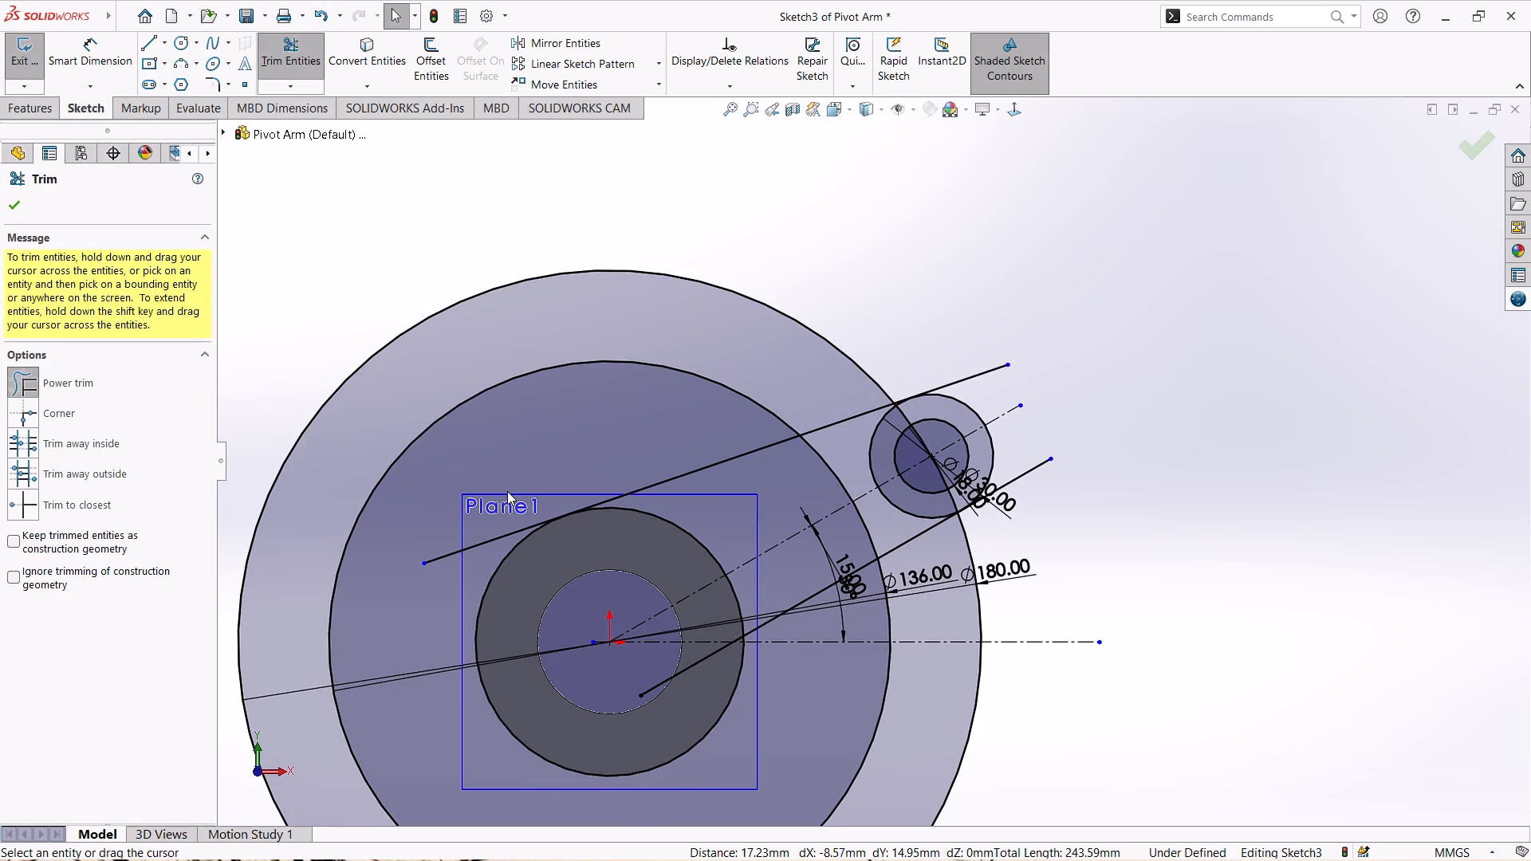
drag(480, 511, 473, 552)
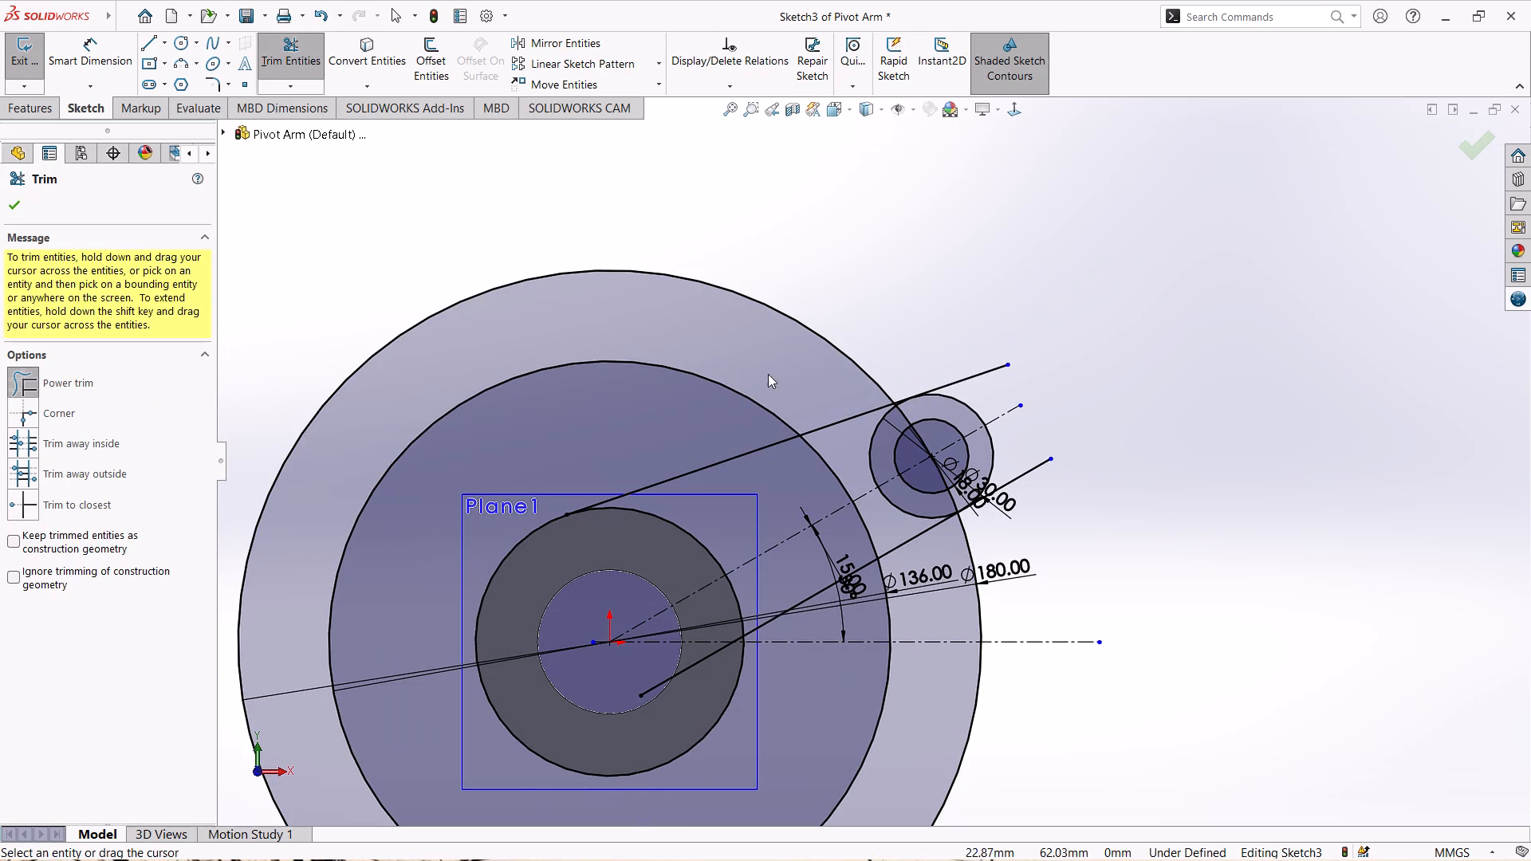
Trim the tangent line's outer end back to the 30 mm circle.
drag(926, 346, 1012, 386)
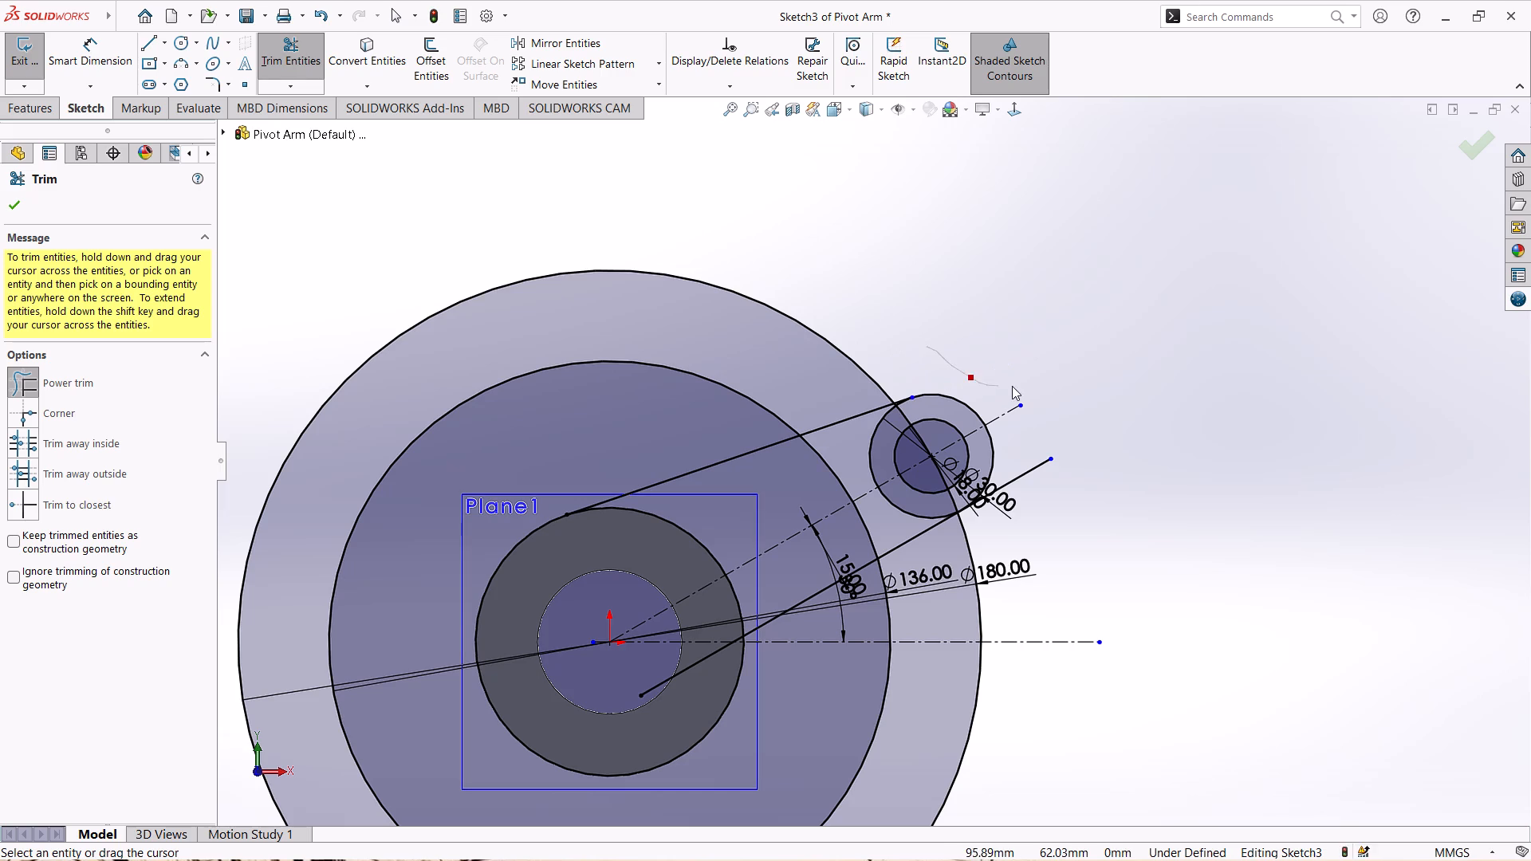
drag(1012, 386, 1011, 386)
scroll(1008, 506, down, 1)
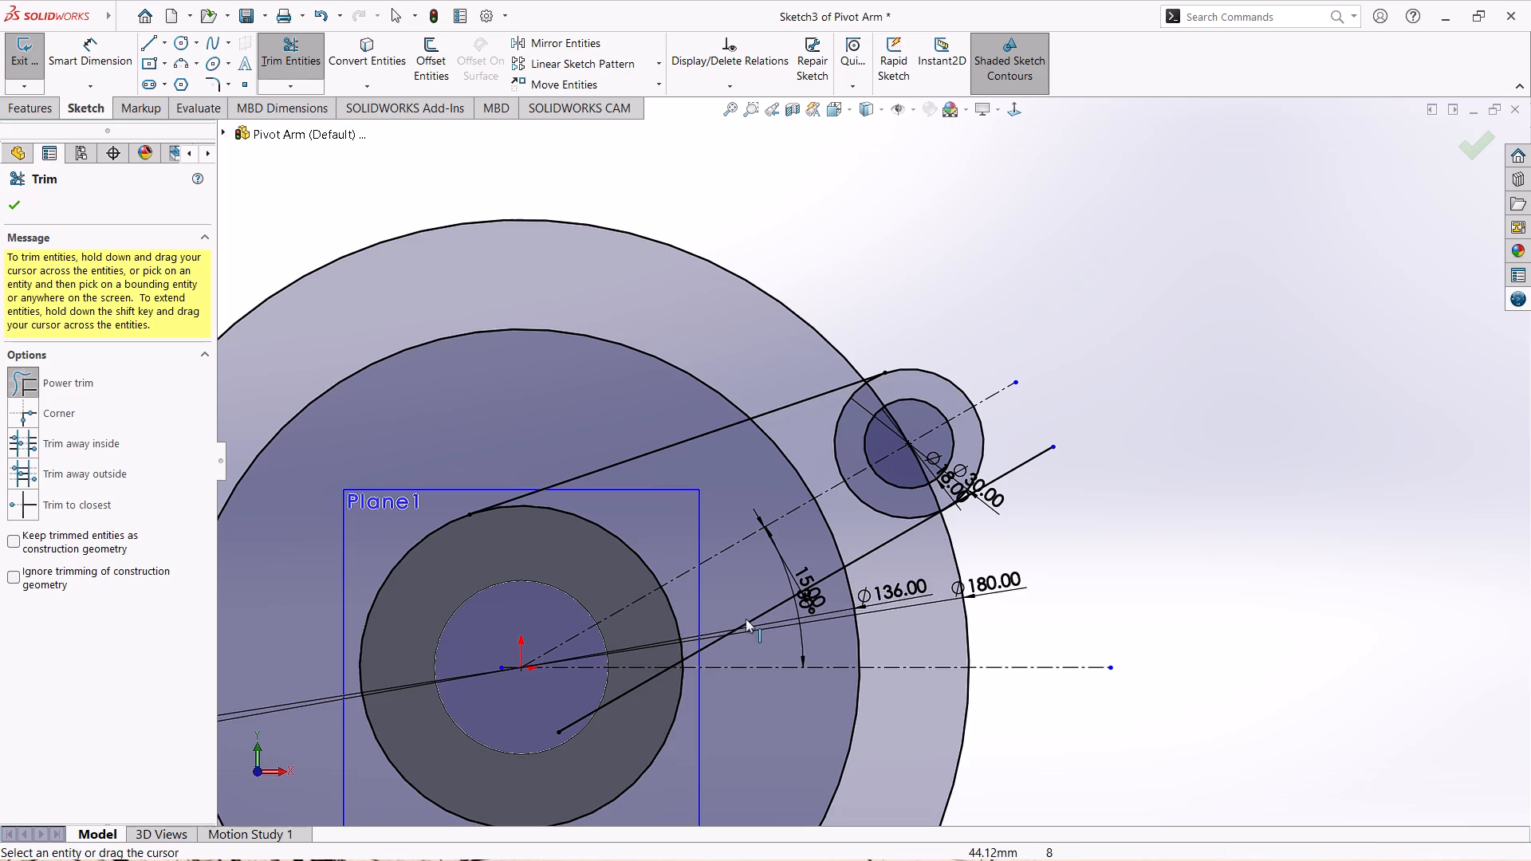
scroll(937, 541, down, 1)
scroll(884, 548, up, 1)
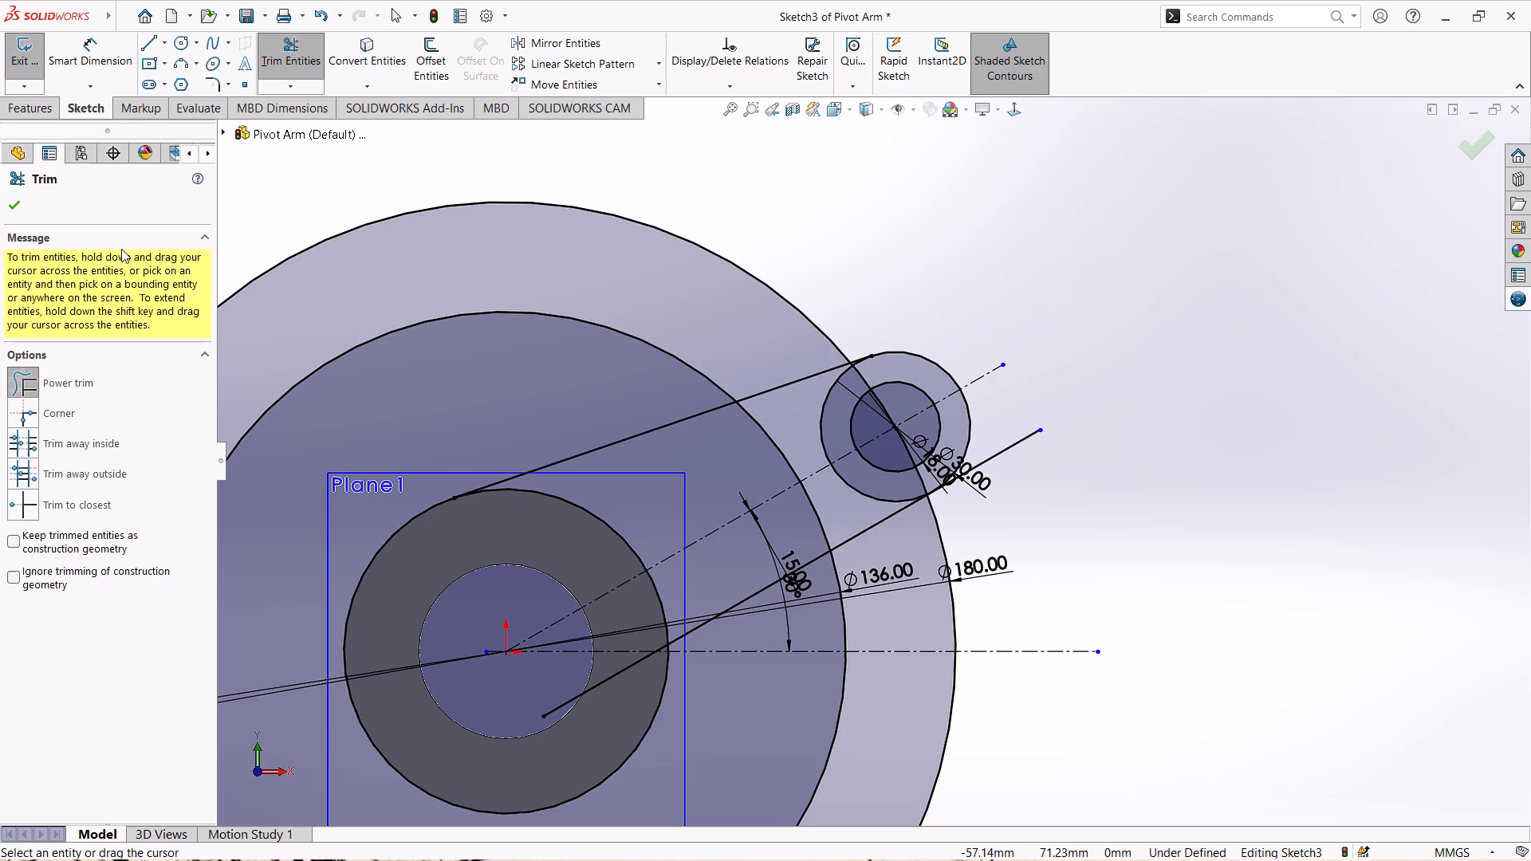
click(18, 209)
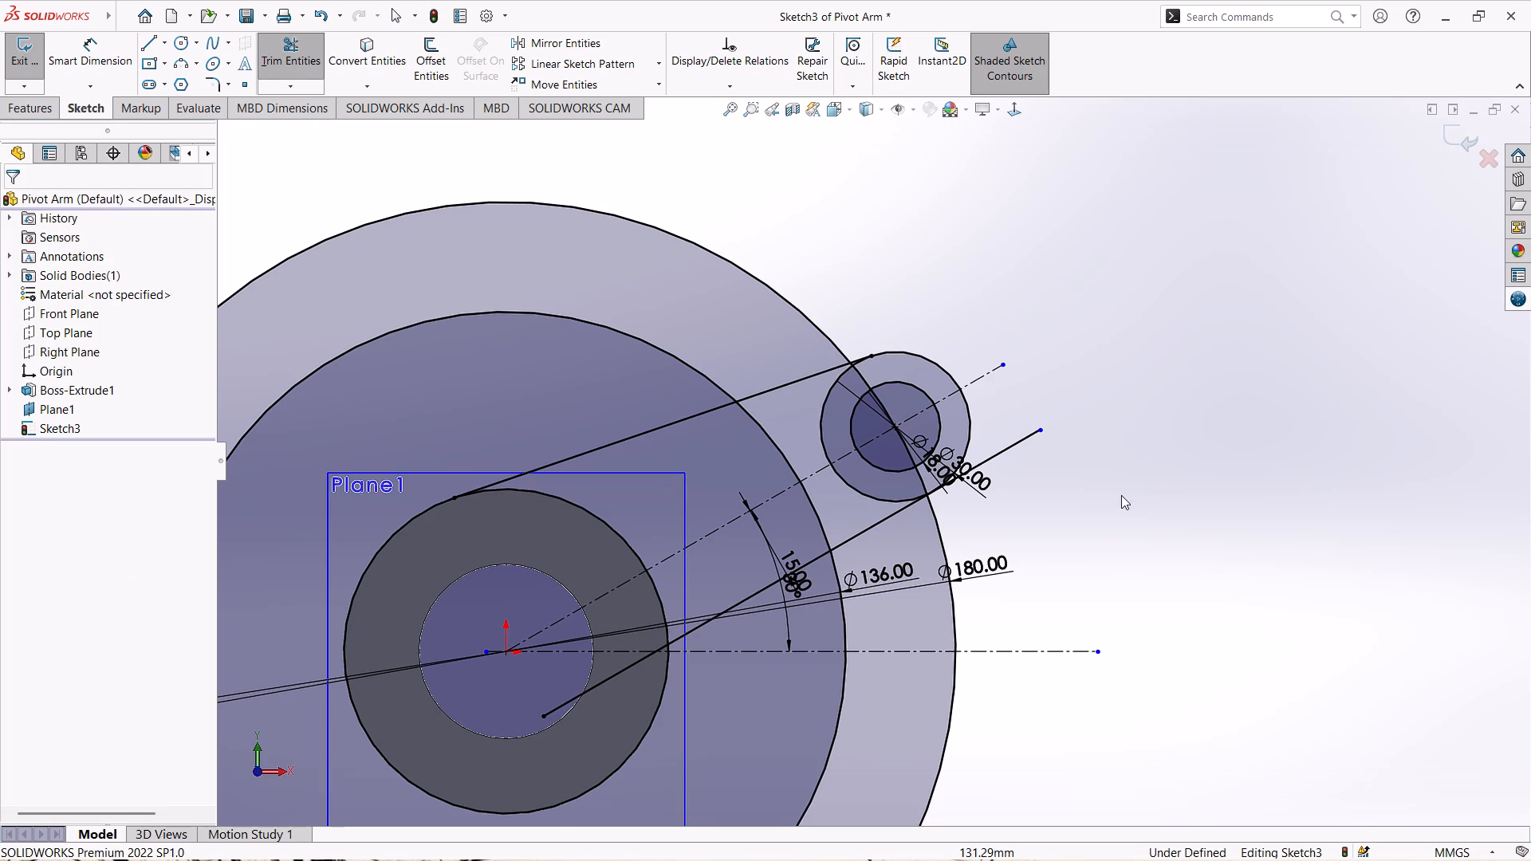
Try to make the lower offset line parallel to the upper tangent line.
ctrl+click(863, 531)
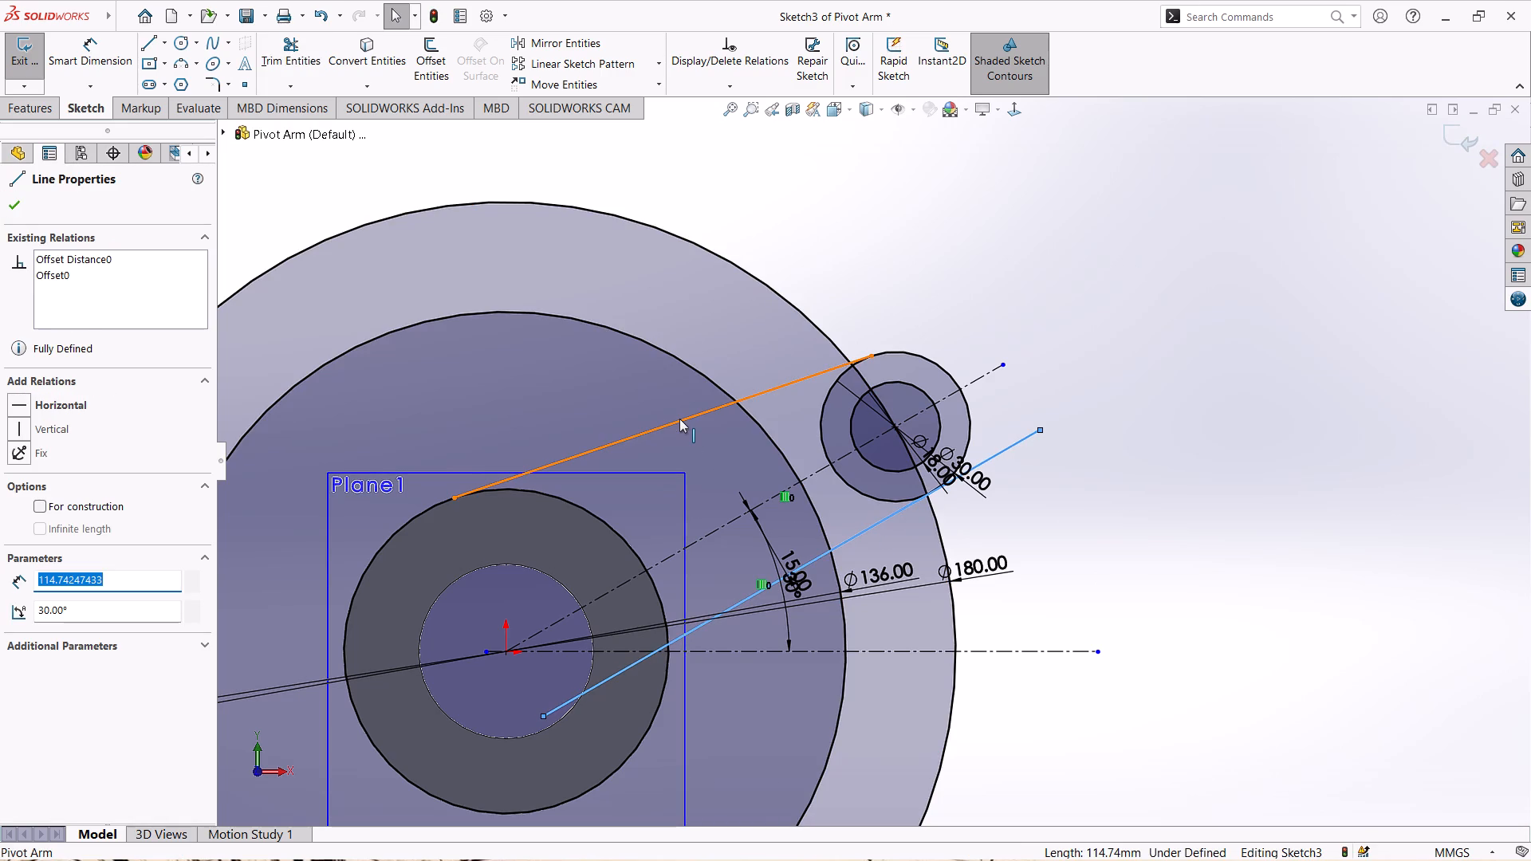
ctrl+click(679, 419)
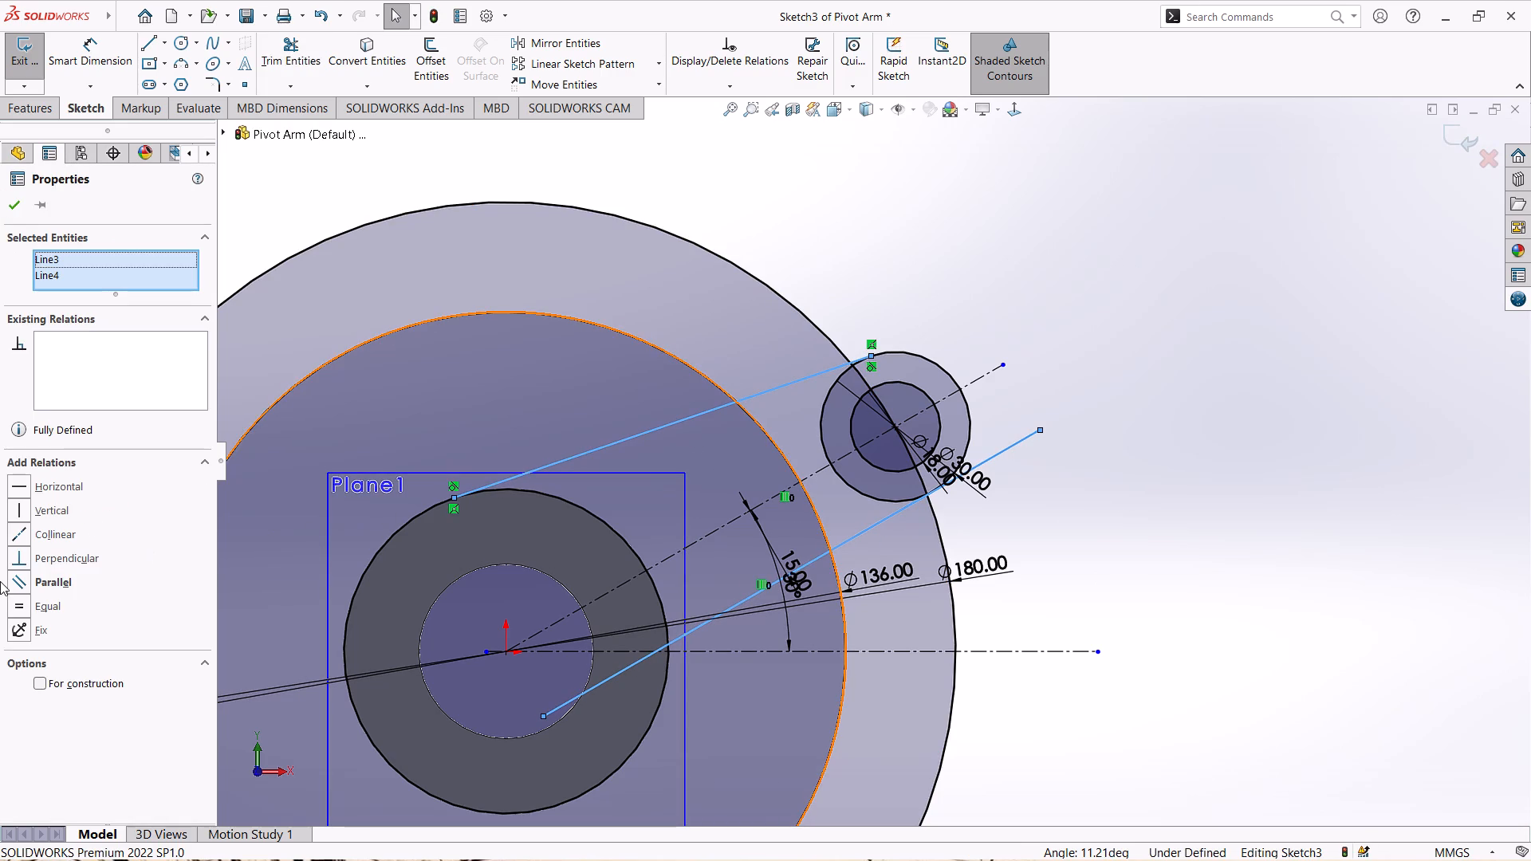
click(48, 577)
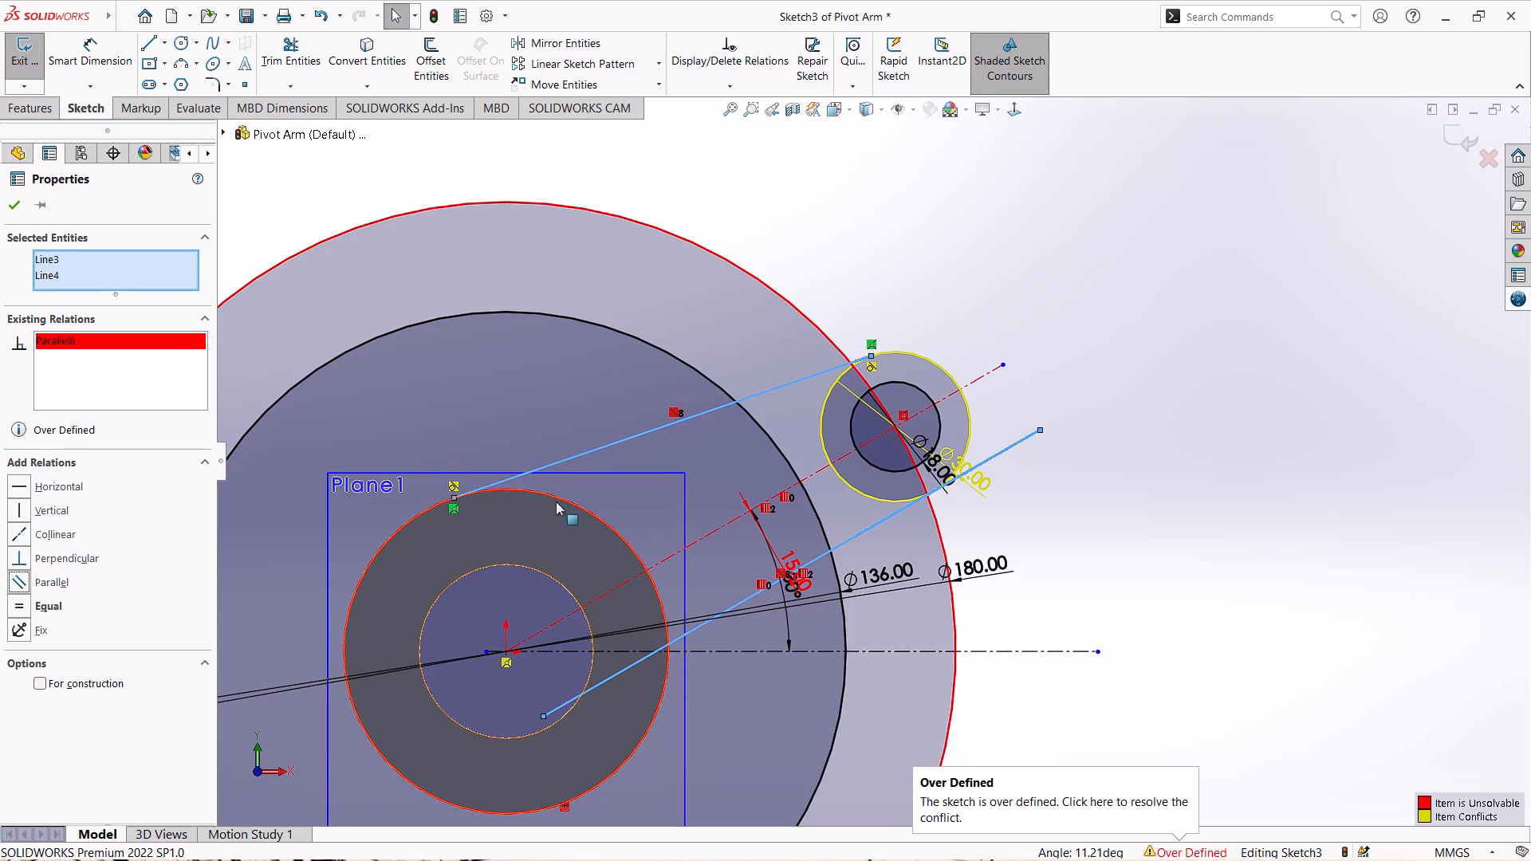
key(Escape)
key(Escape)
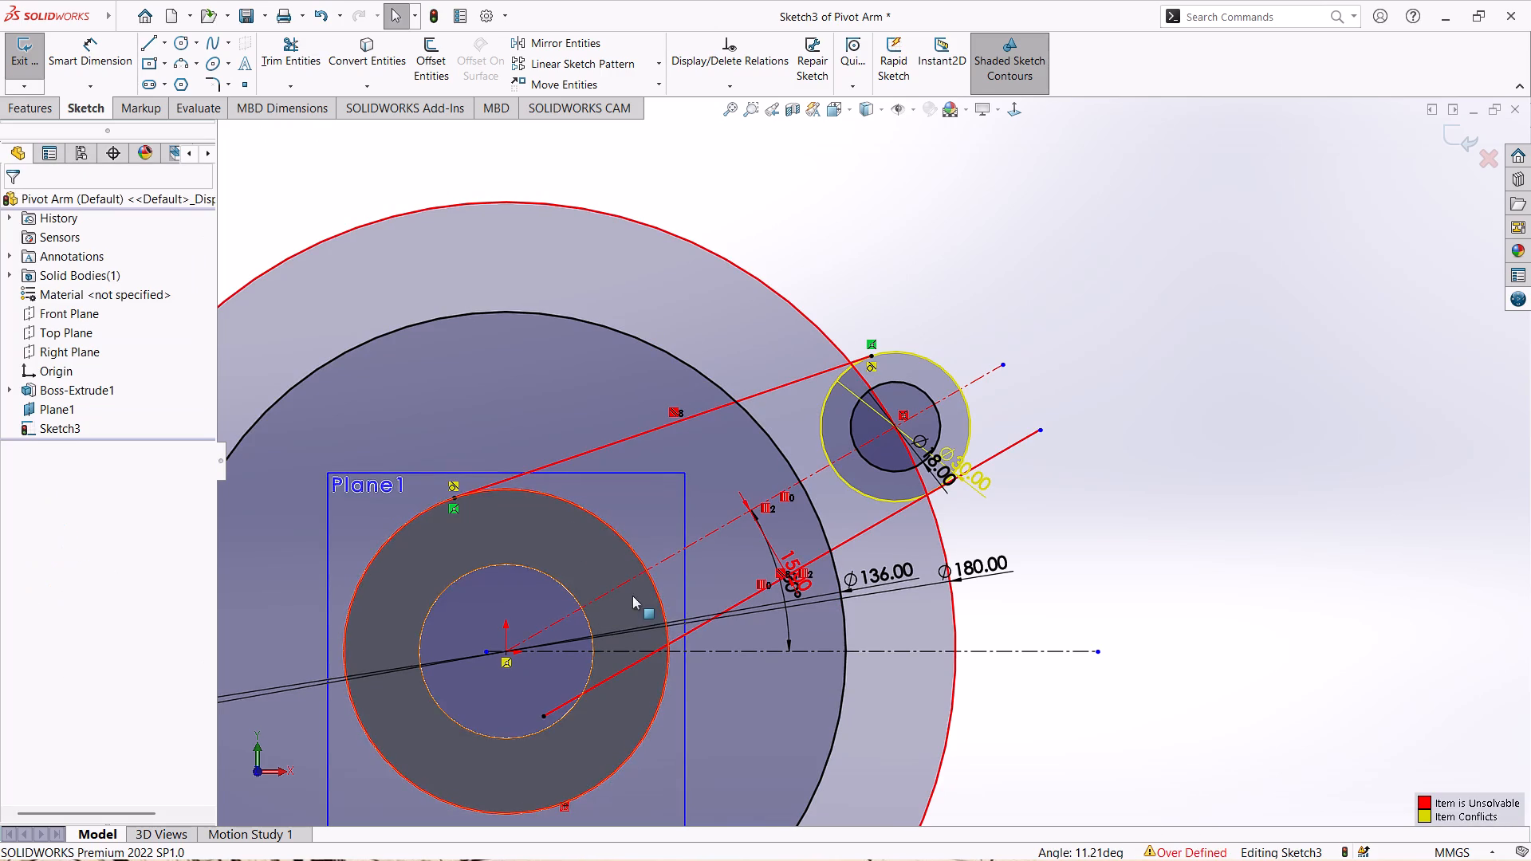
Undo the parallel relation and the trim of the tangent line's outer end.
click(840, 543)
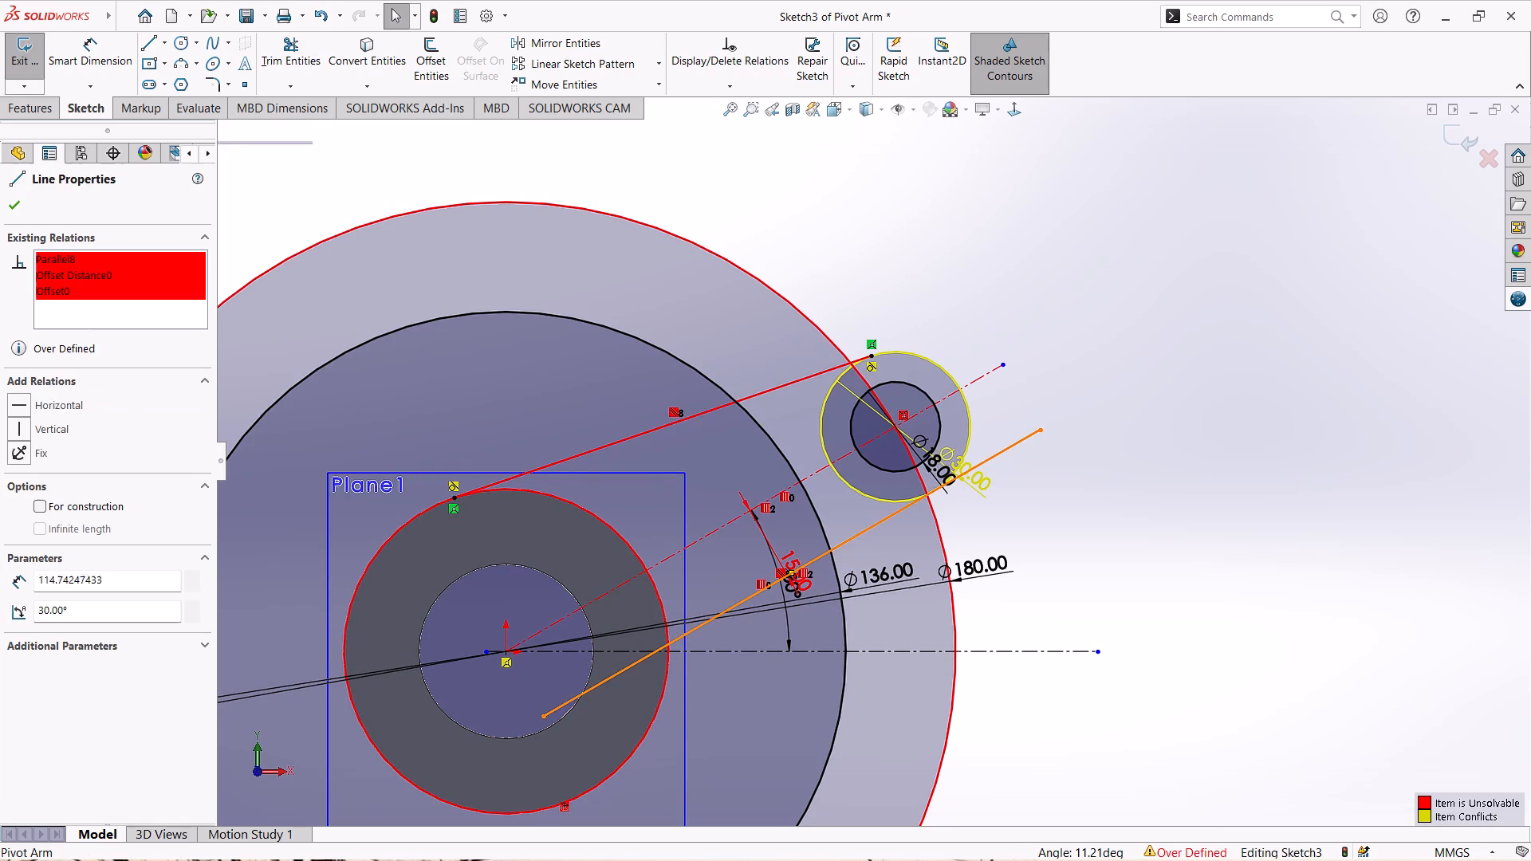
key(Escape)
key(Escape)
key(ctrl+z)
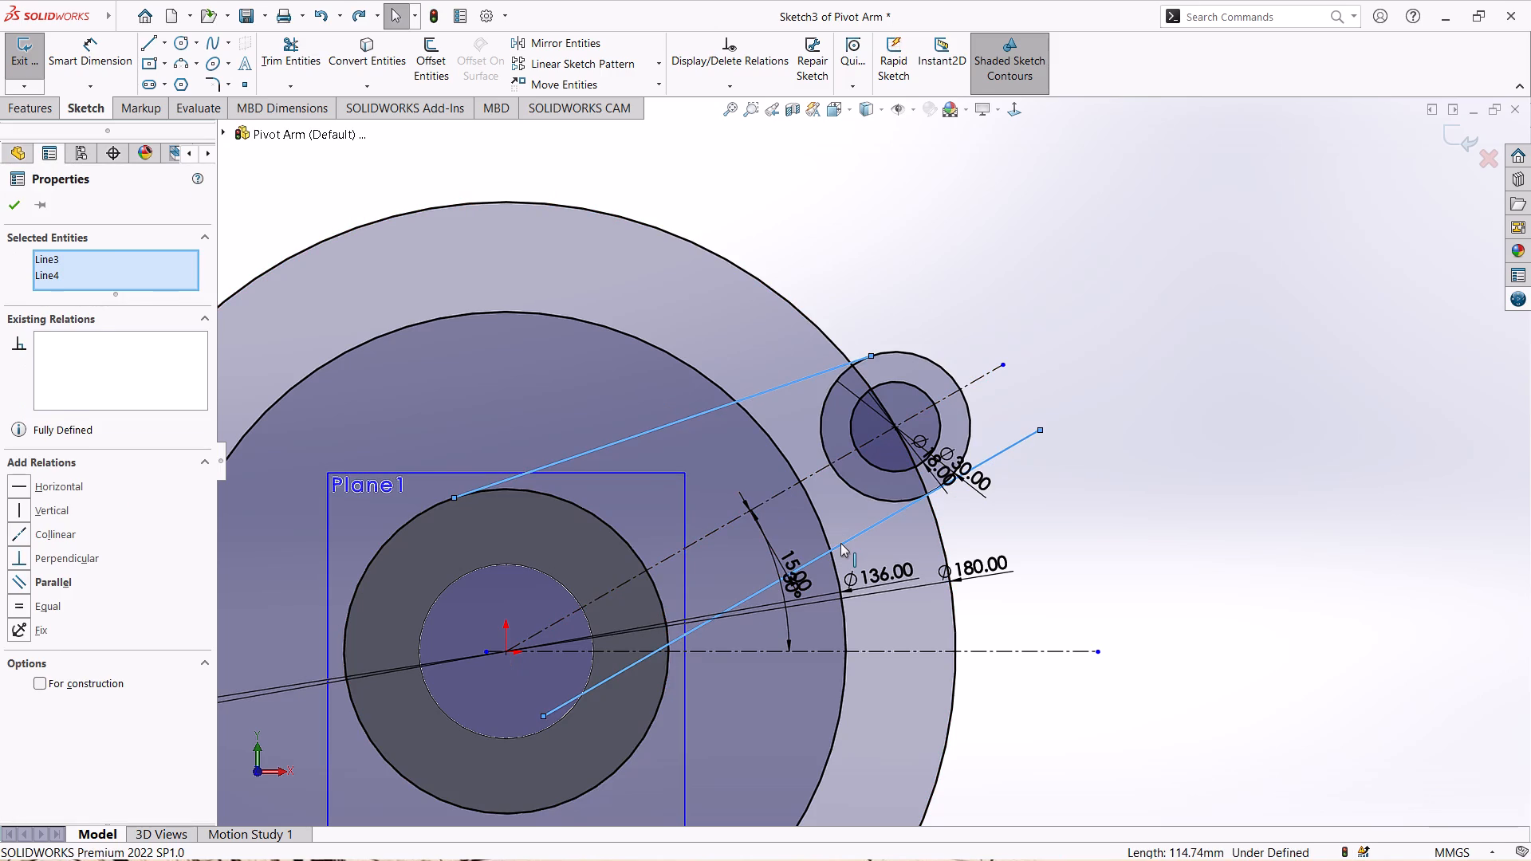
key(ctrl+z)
Delete the solid line offset below the inclined centerline.
click(849, 537)
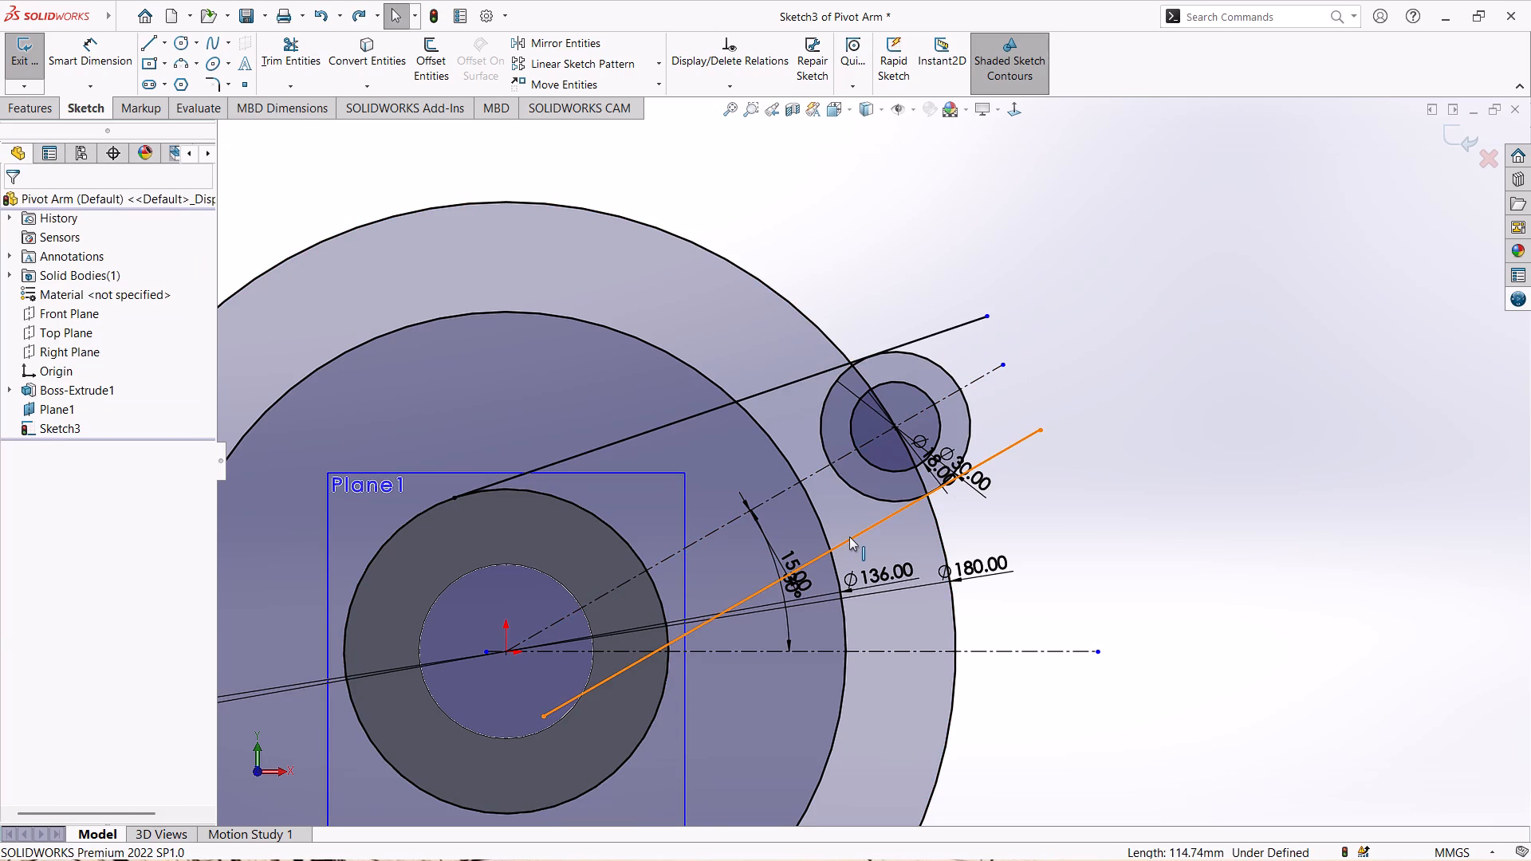
key(Delete)
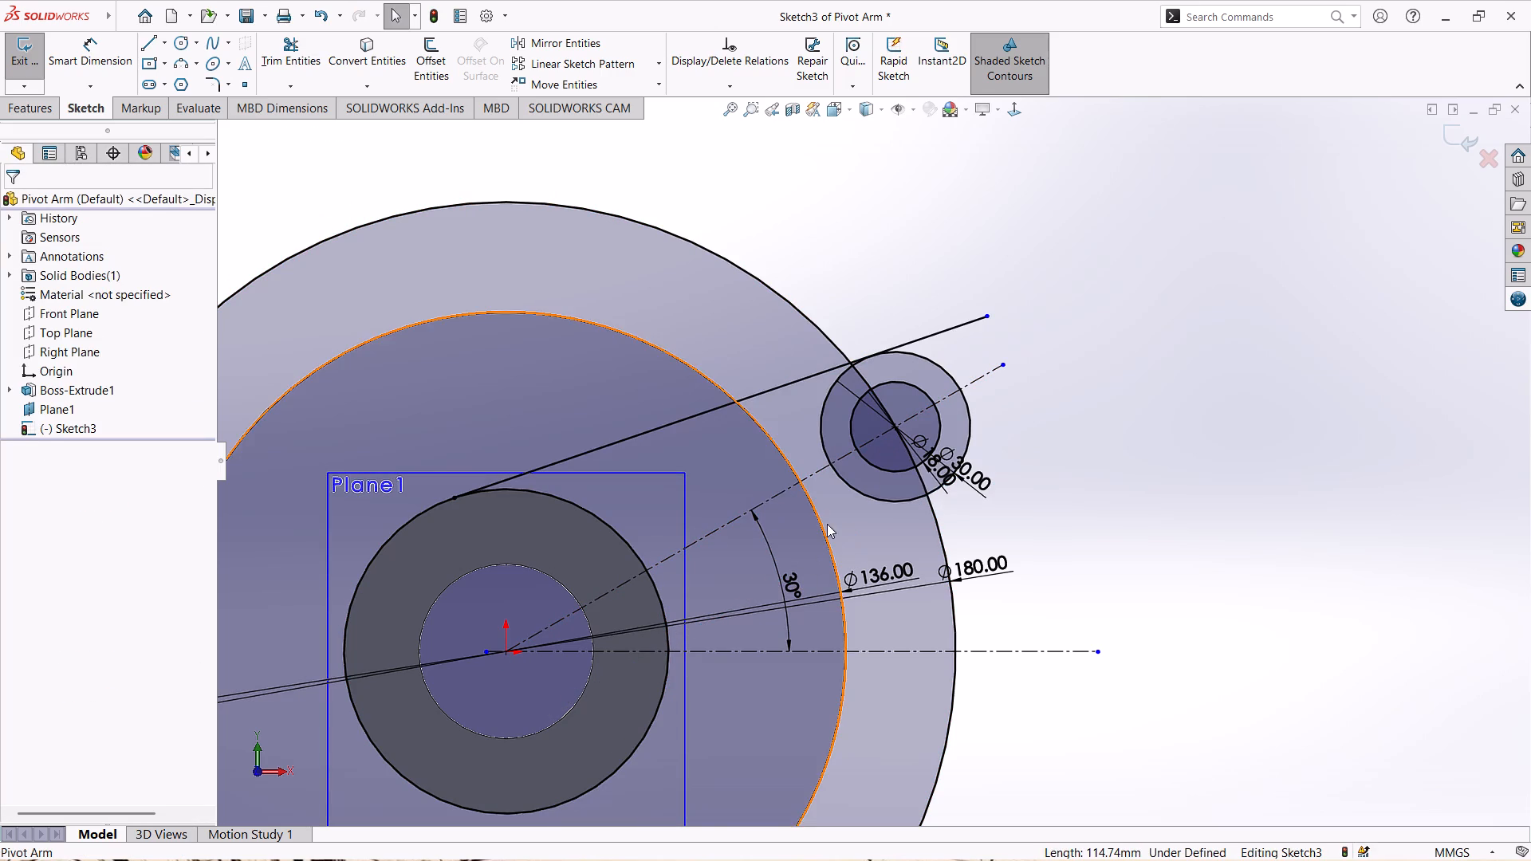
click(1135, 368)
Sketch a free inclined line about 70 mm long below the 30 mm circle, running from outside the 180 mm circle toward the cylinder.
right_drag(1135, 368, 1138, 367)
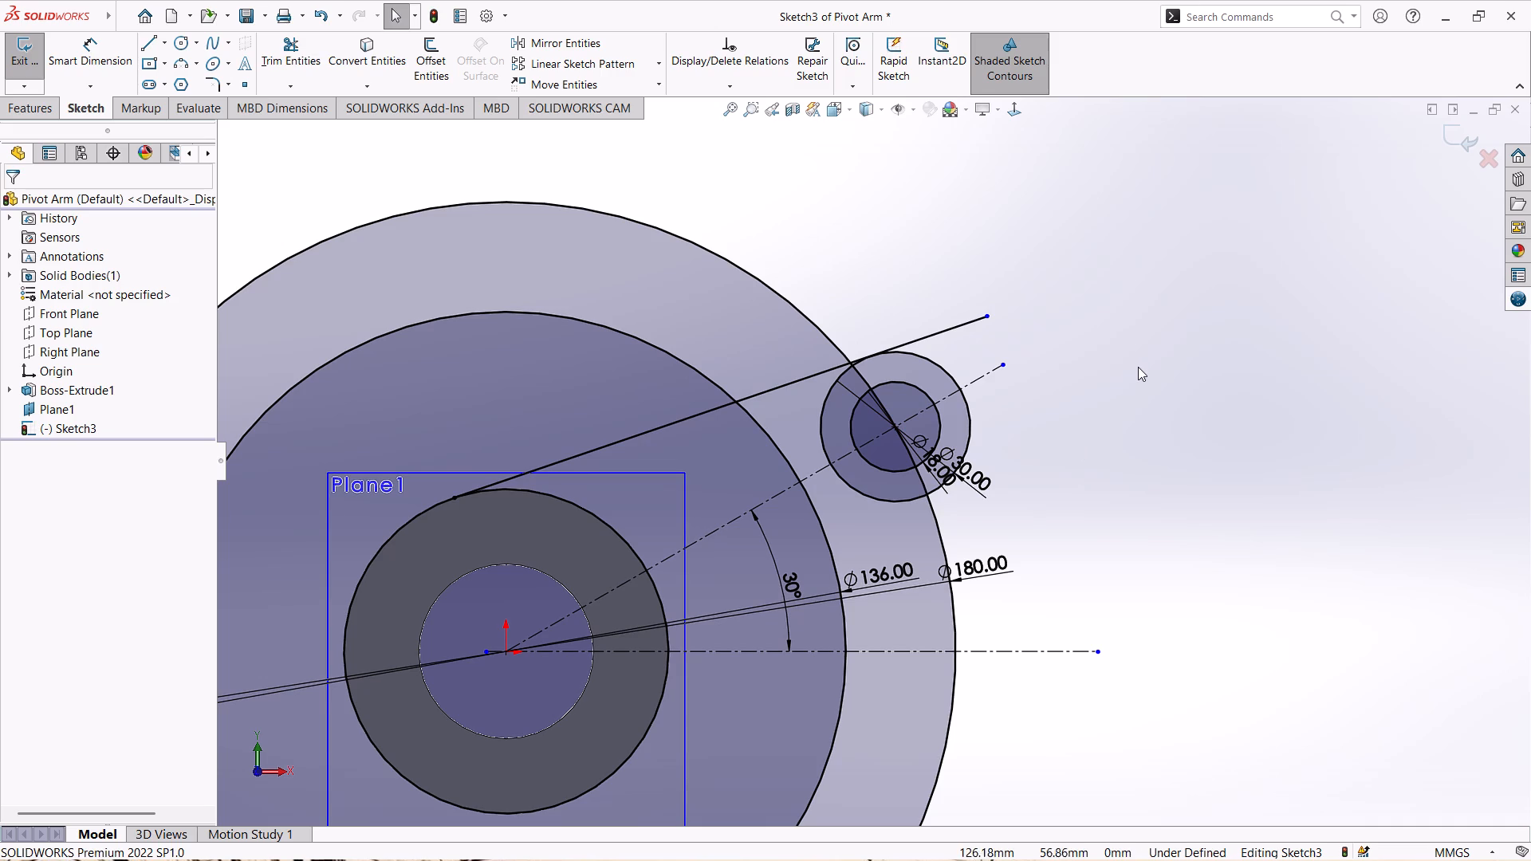
right_drag(1138, 367, 1045, 379)
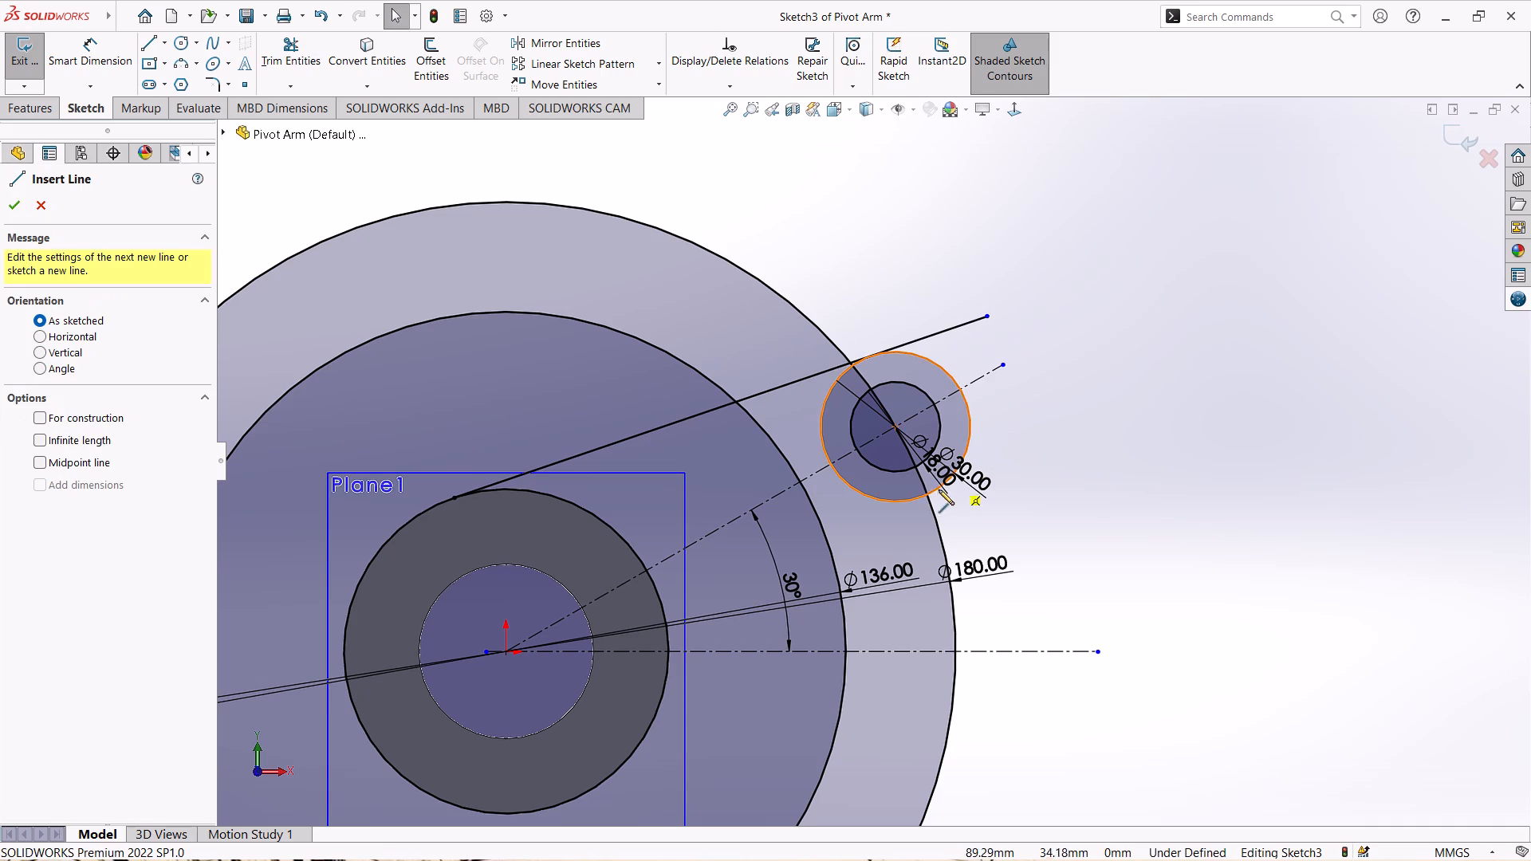
scroll(927, 493, down, 5)
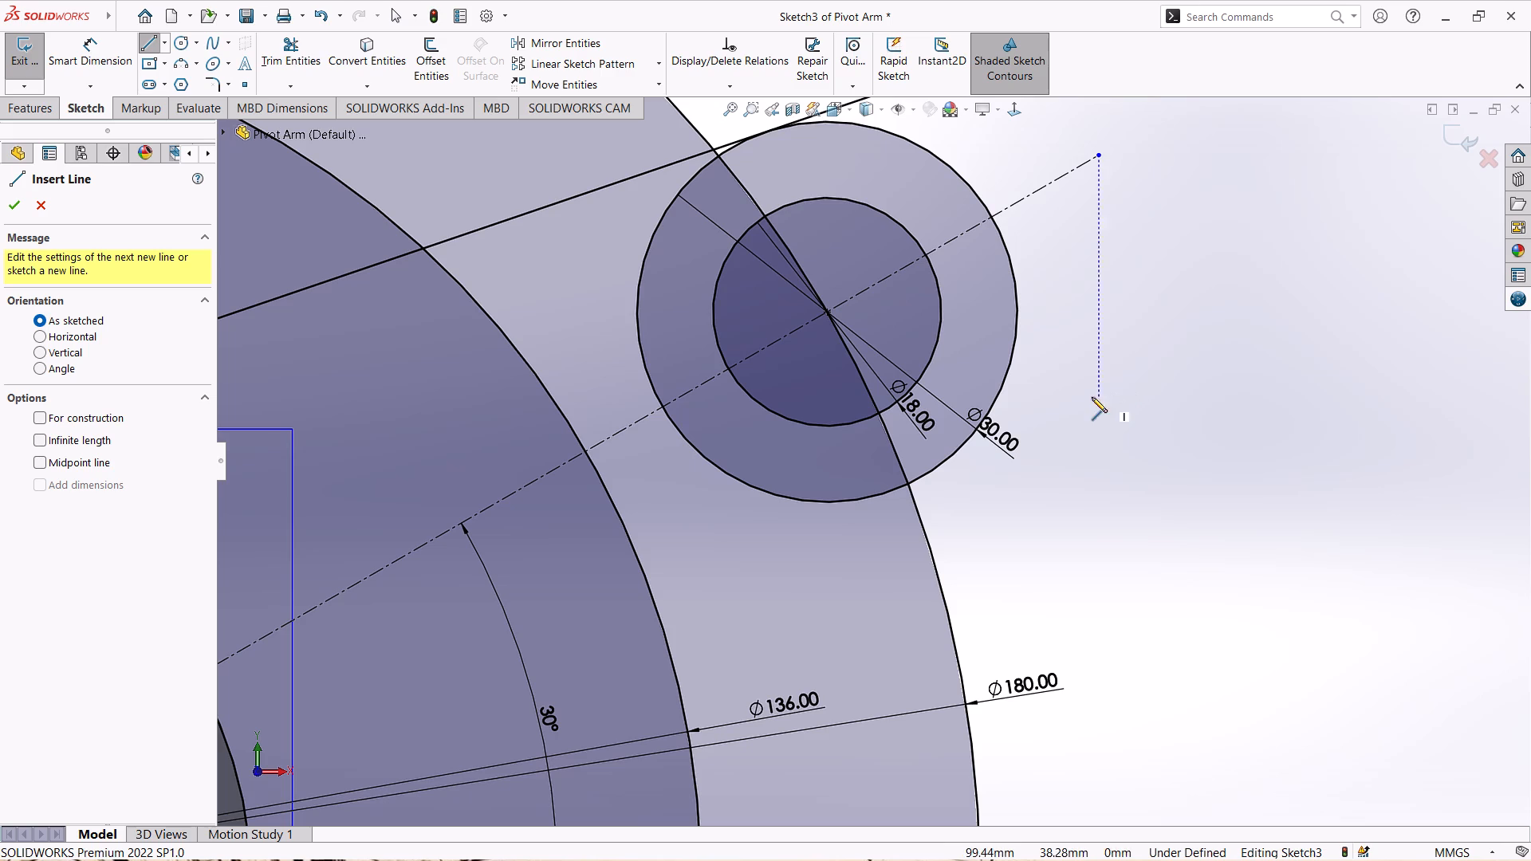
click(1112, 382)
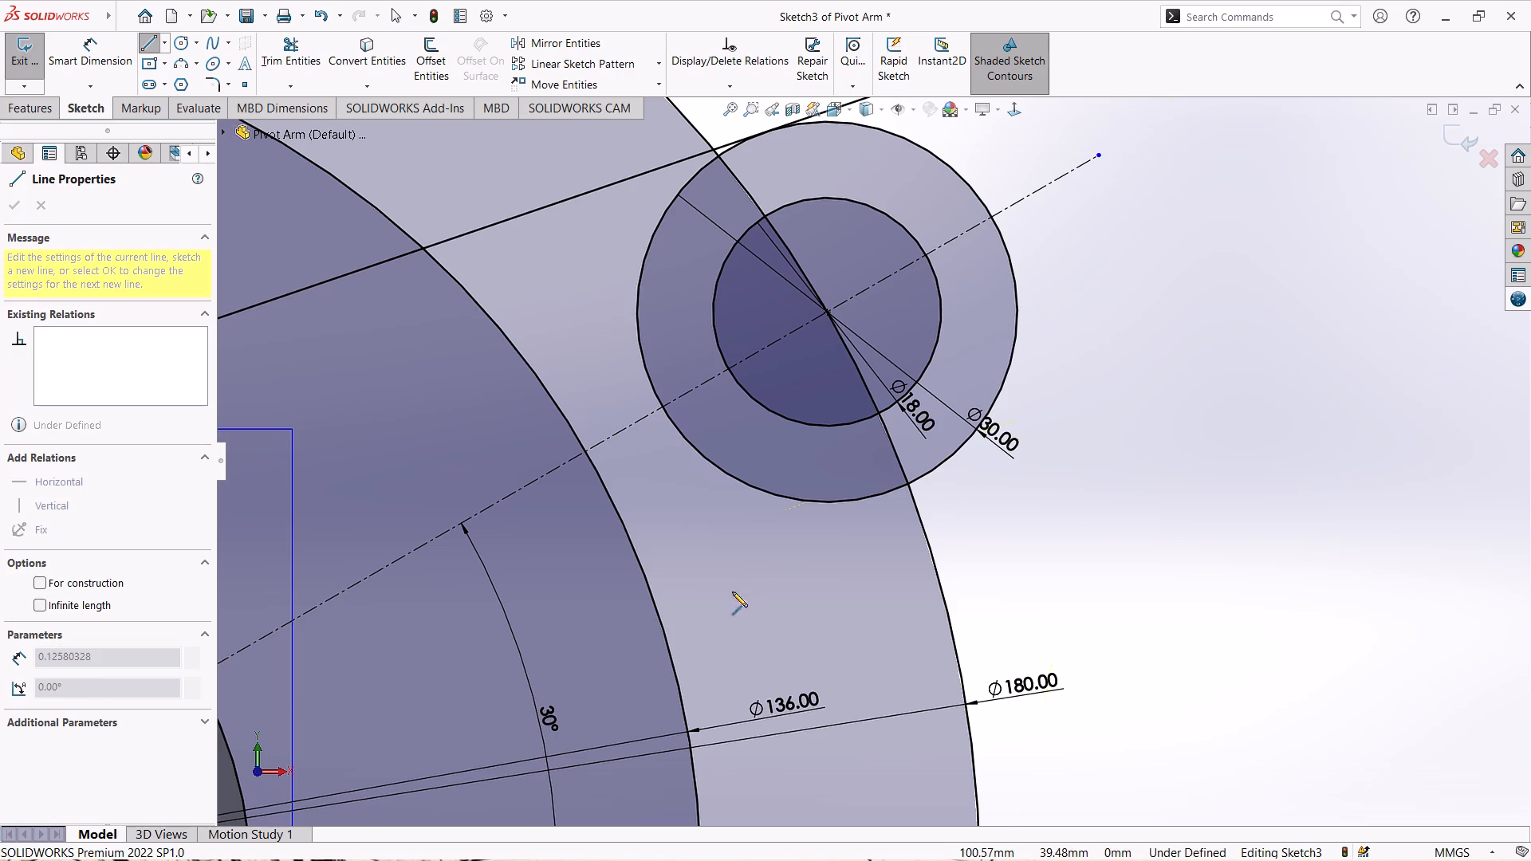
scroll(713, 606, down, 1)
scroll(713, 606, up, 4)
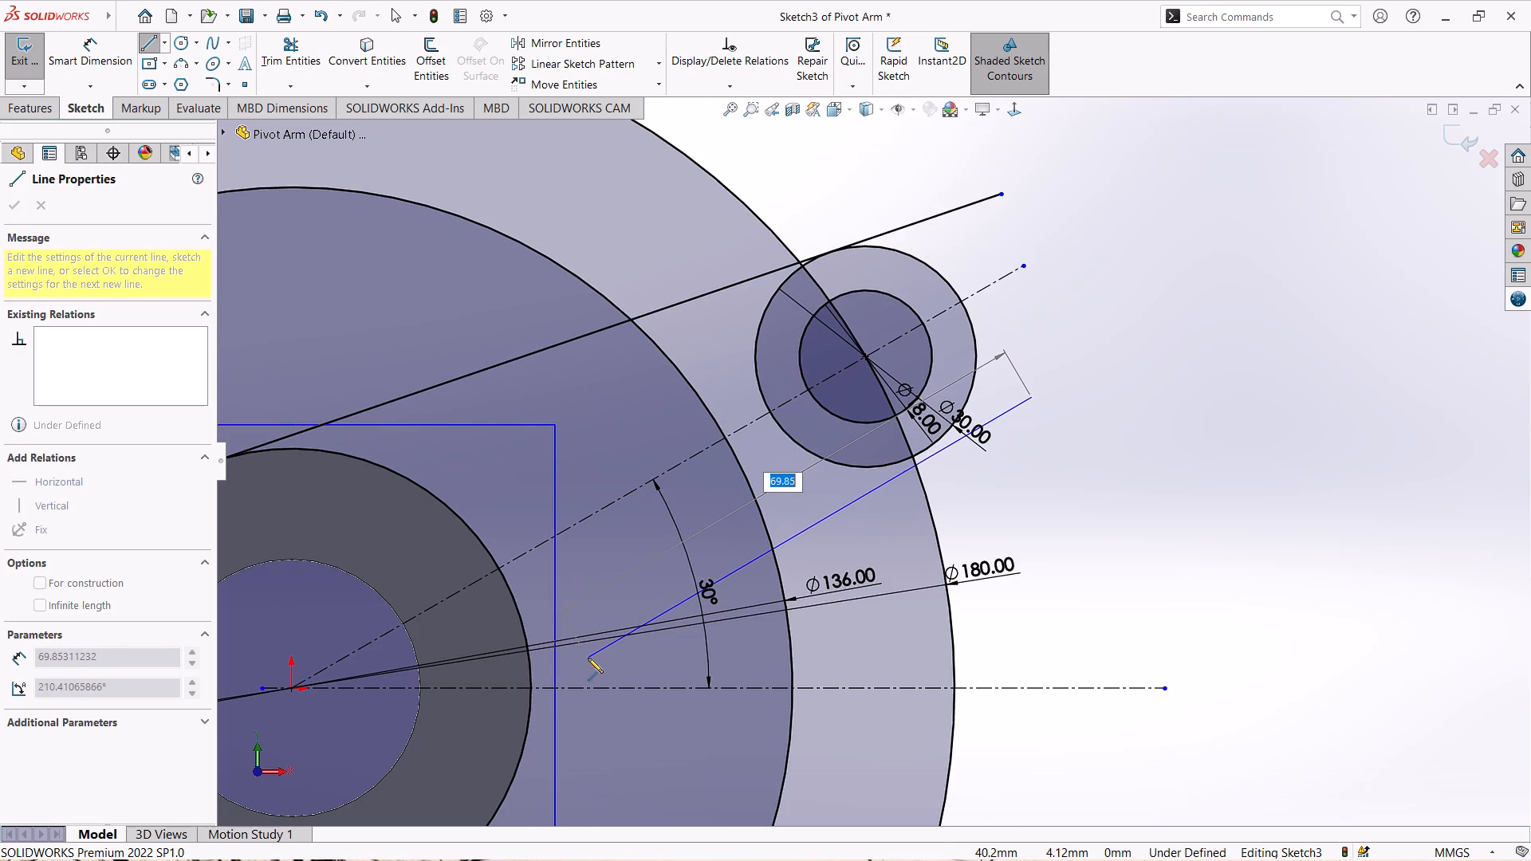
click(588, 658)
key(Escape)
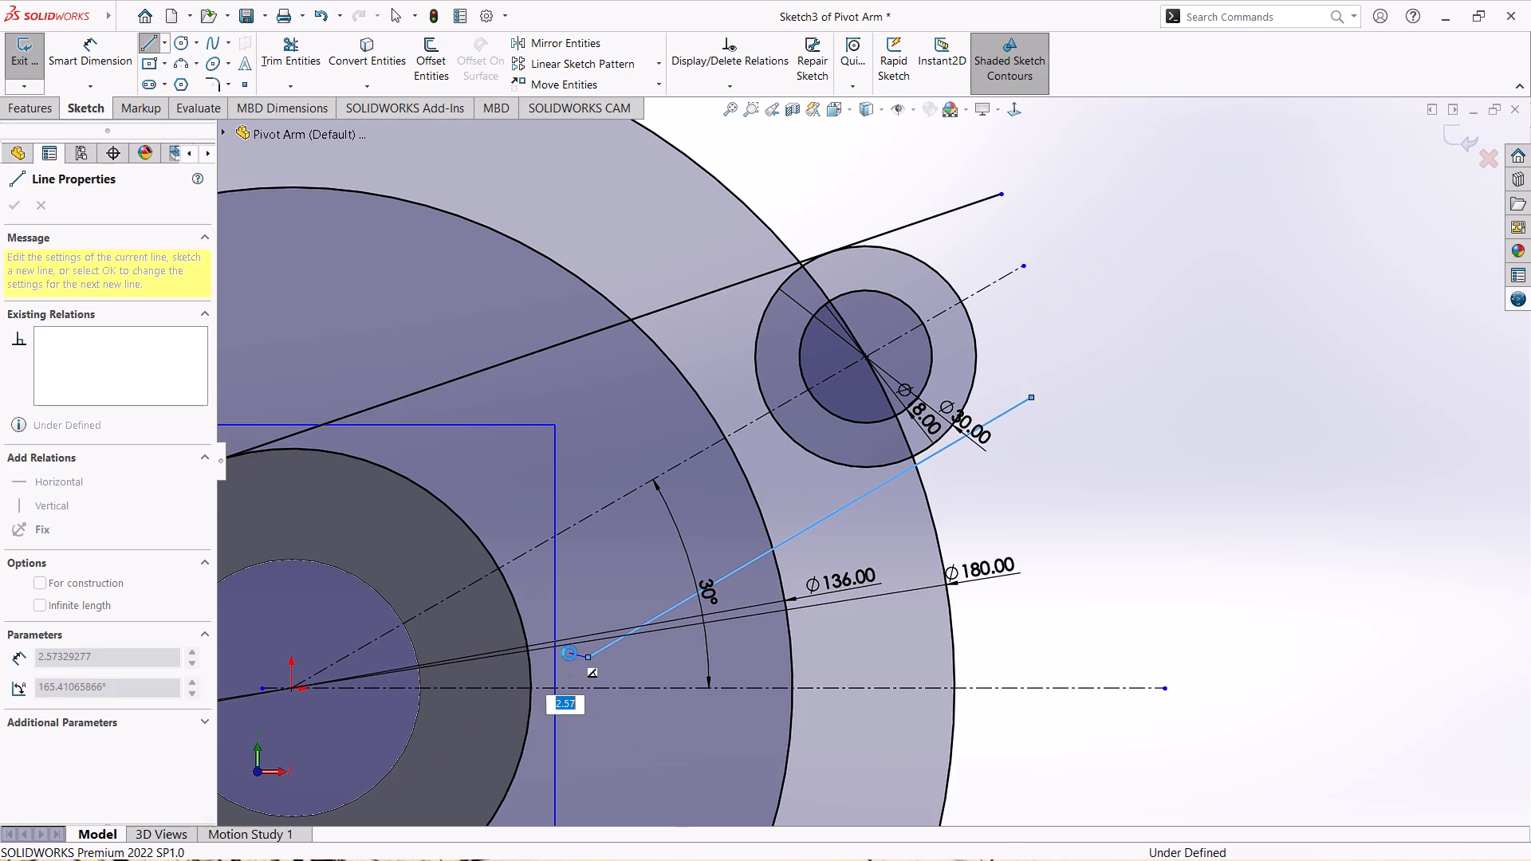
scroll(935, 481, down, 1)
scroll(934, 481, up, 2)
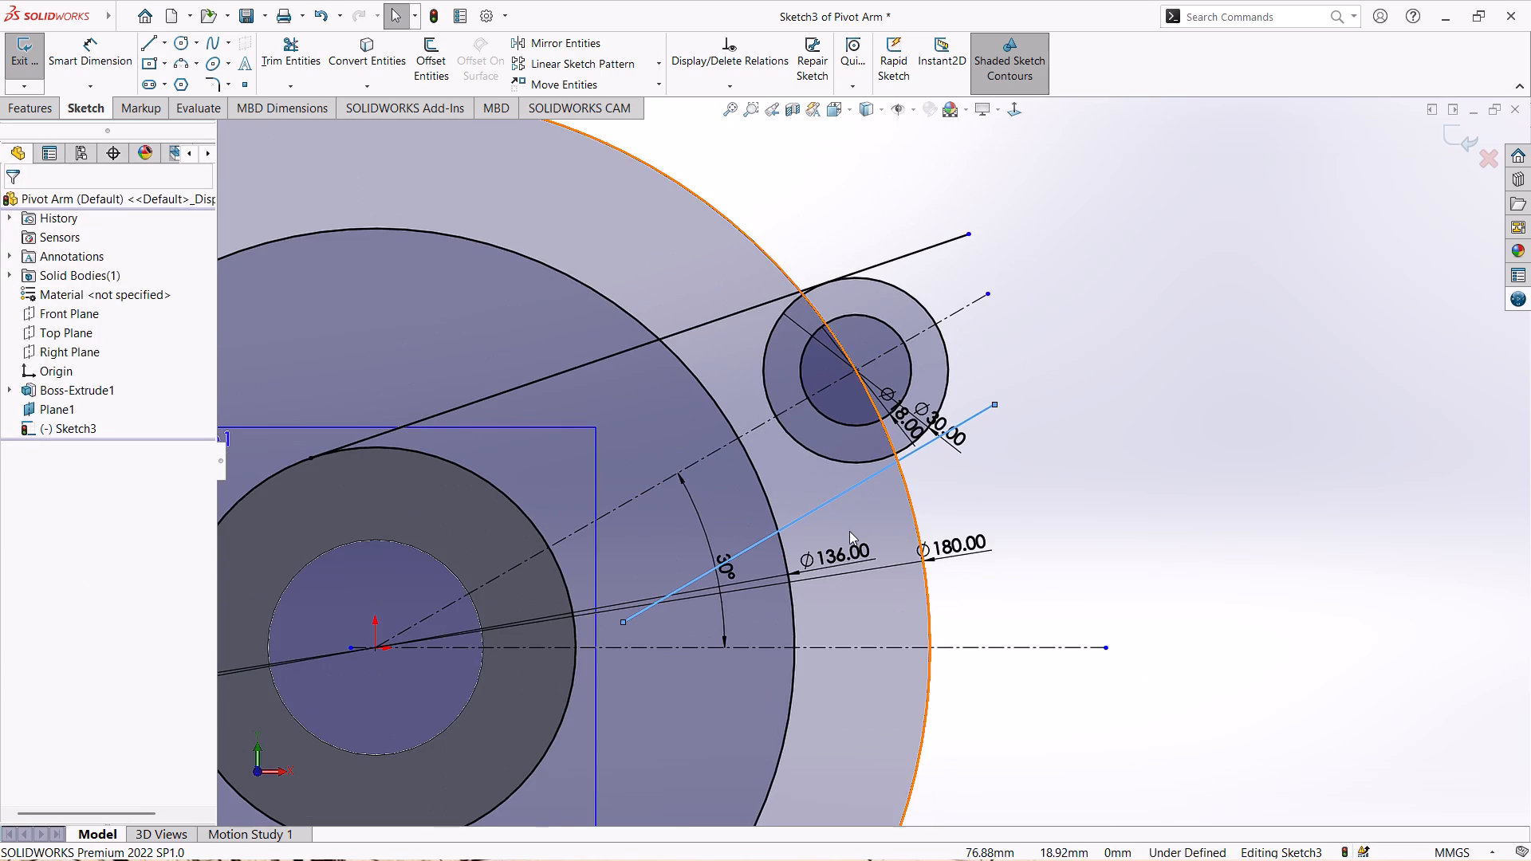
Make the free inclined line below the 30 mm circle tangent to that circle.
ctrl+click(872, 465)
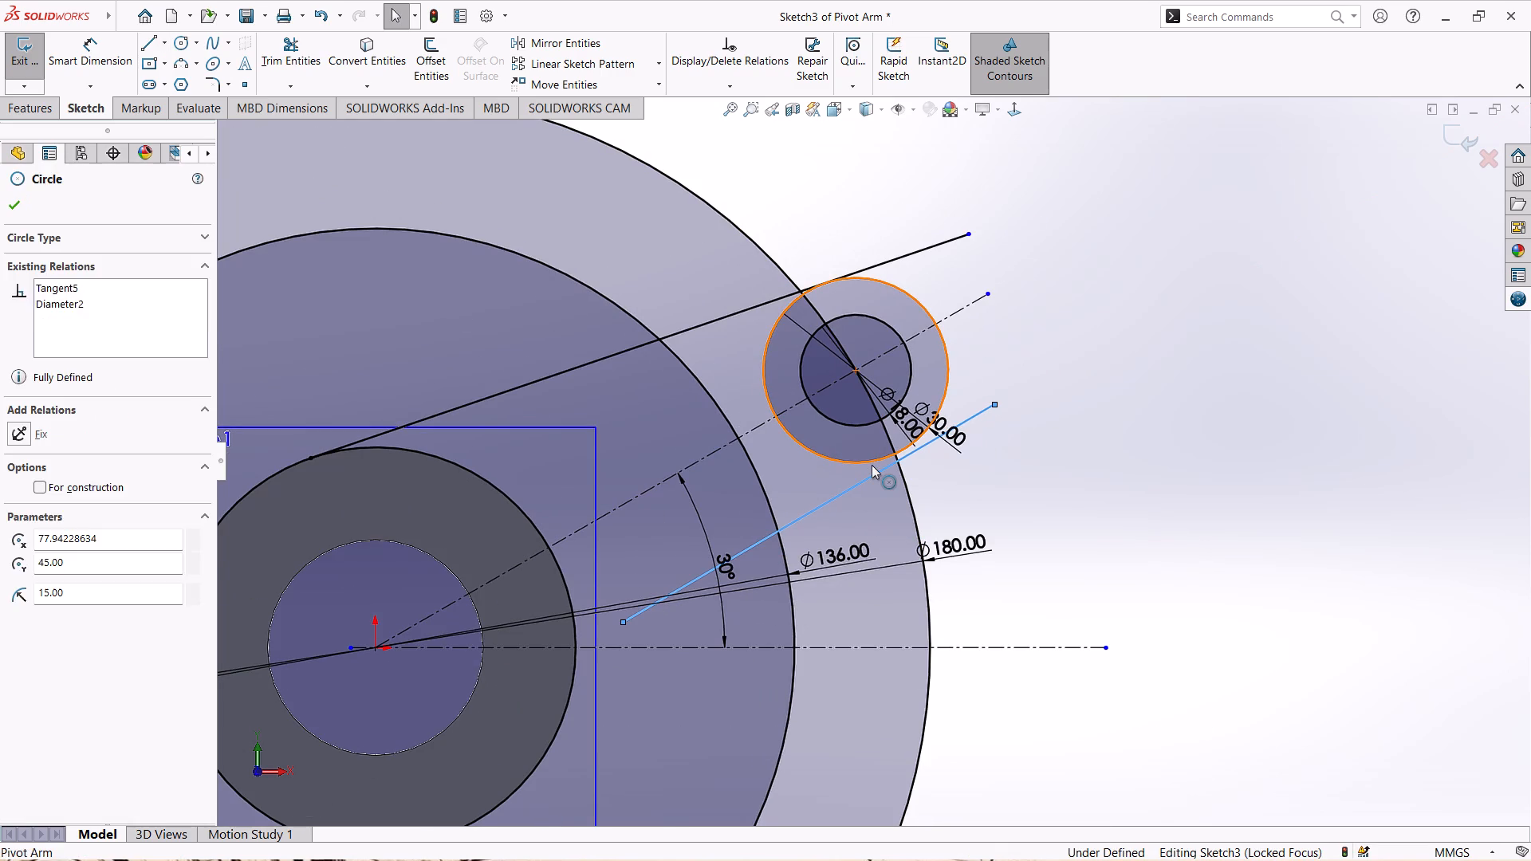
click(45, 481)
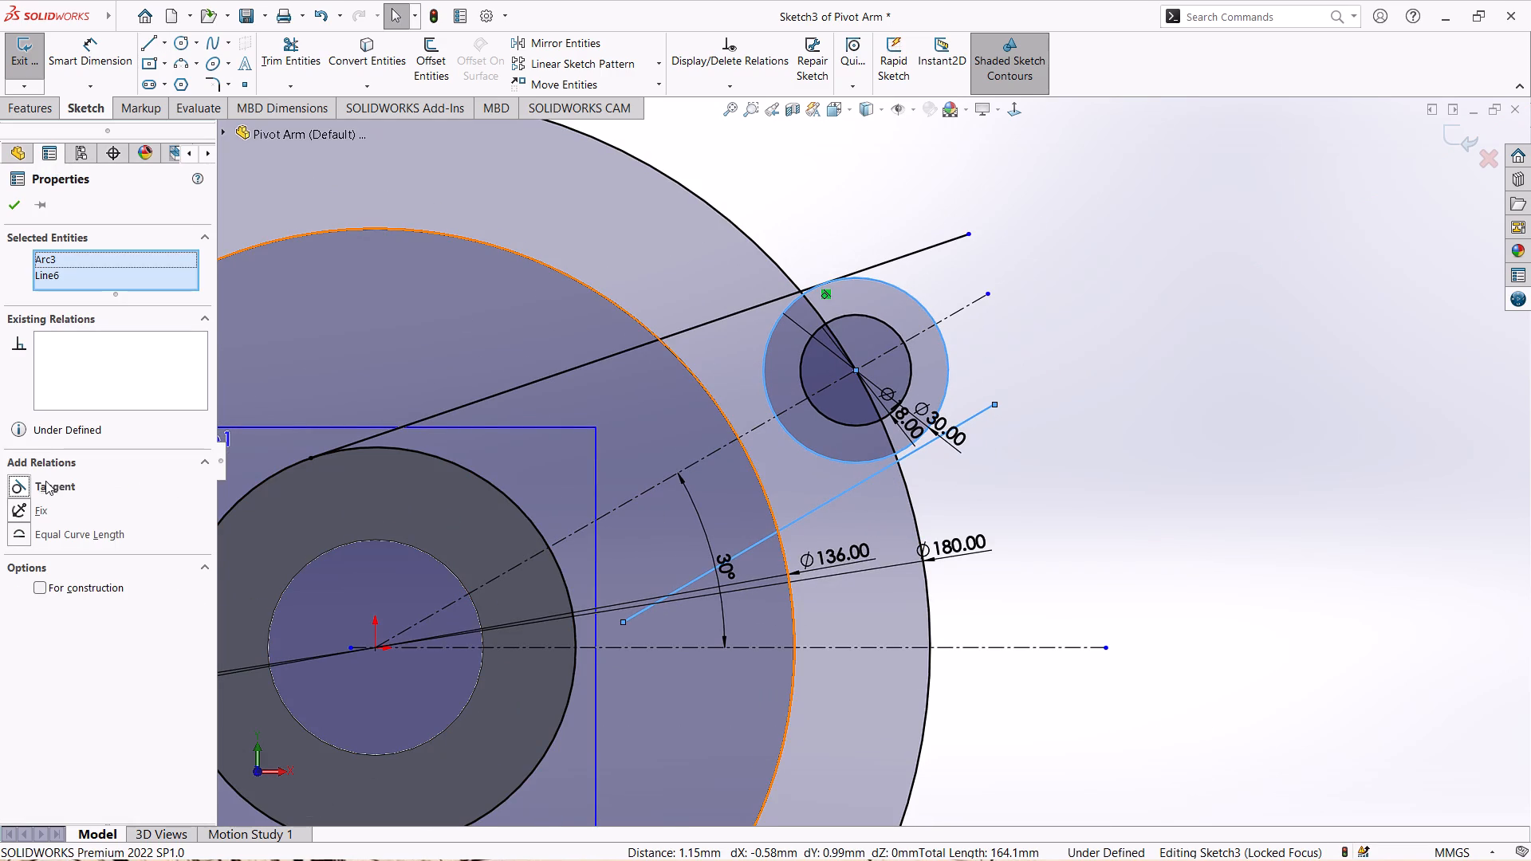
click(19, 200)
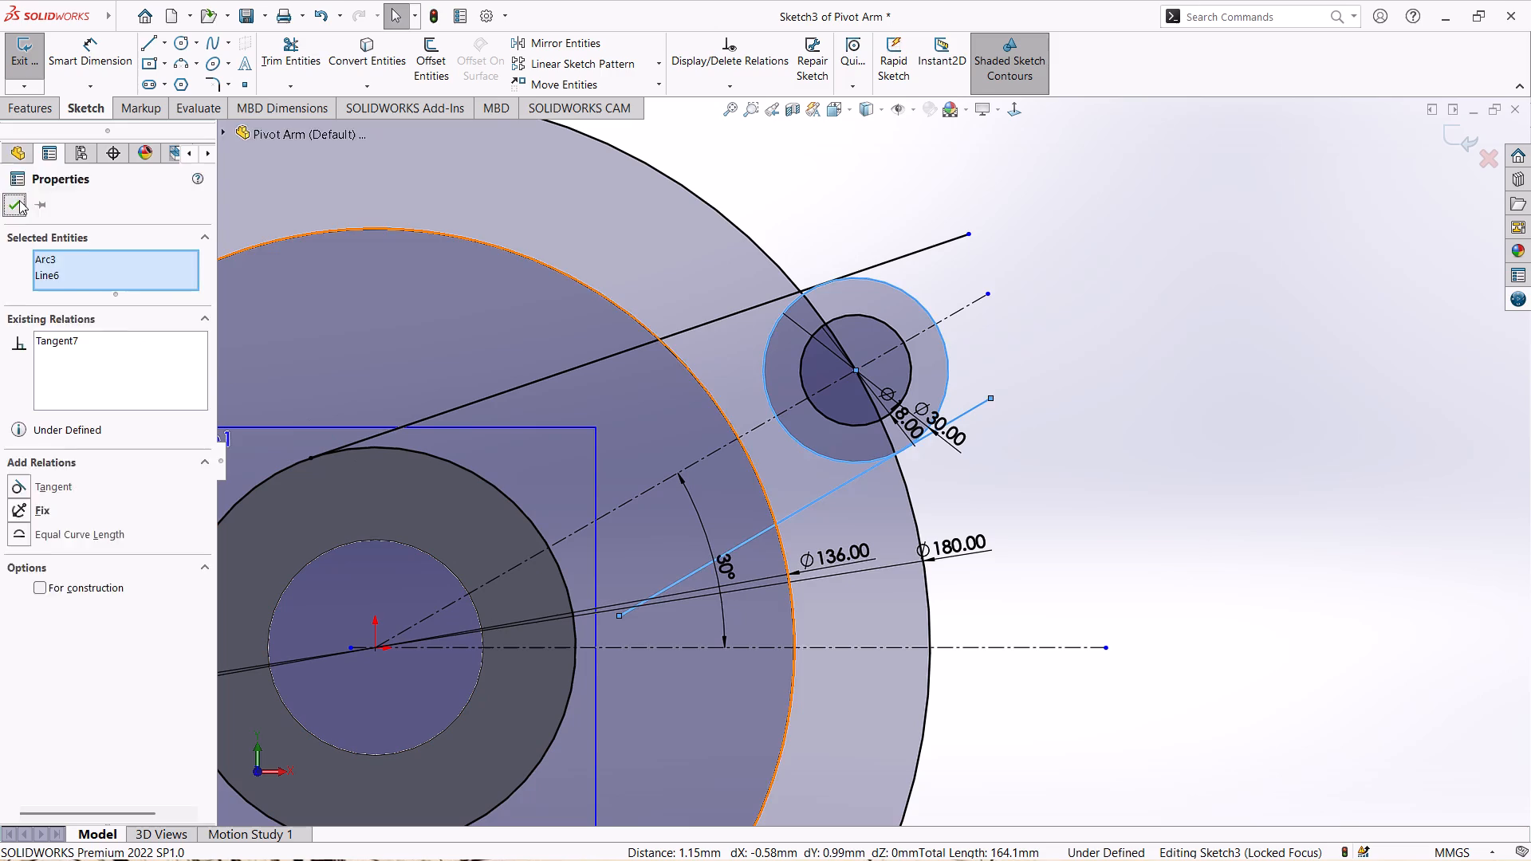
Make the lower inclined line parallel to the upper tangent line.
ctrl+click(797, 513)
ctrl+click(684, 331)
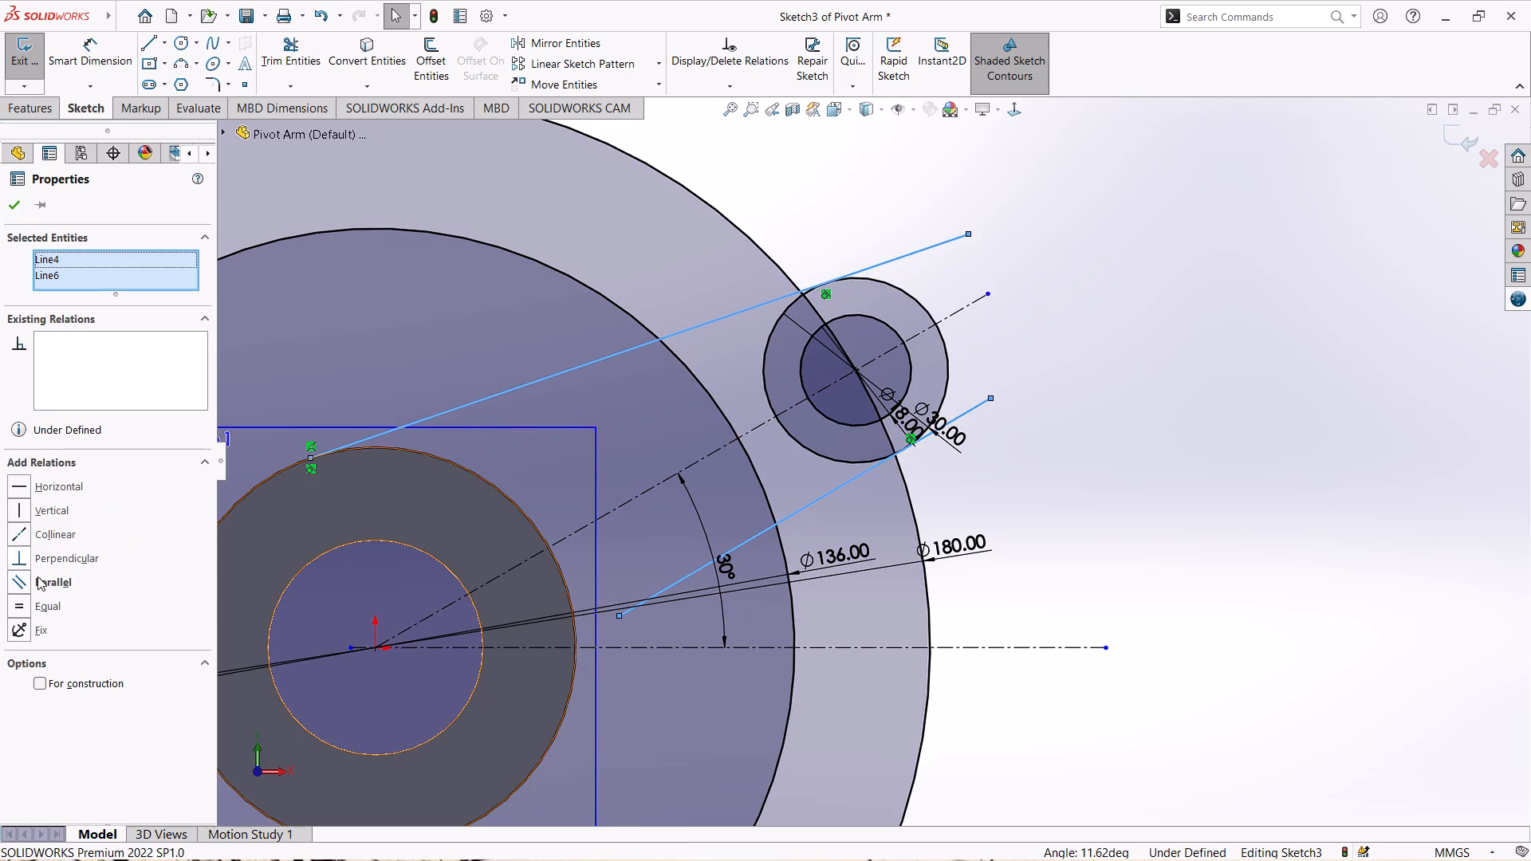
click(37, 577)
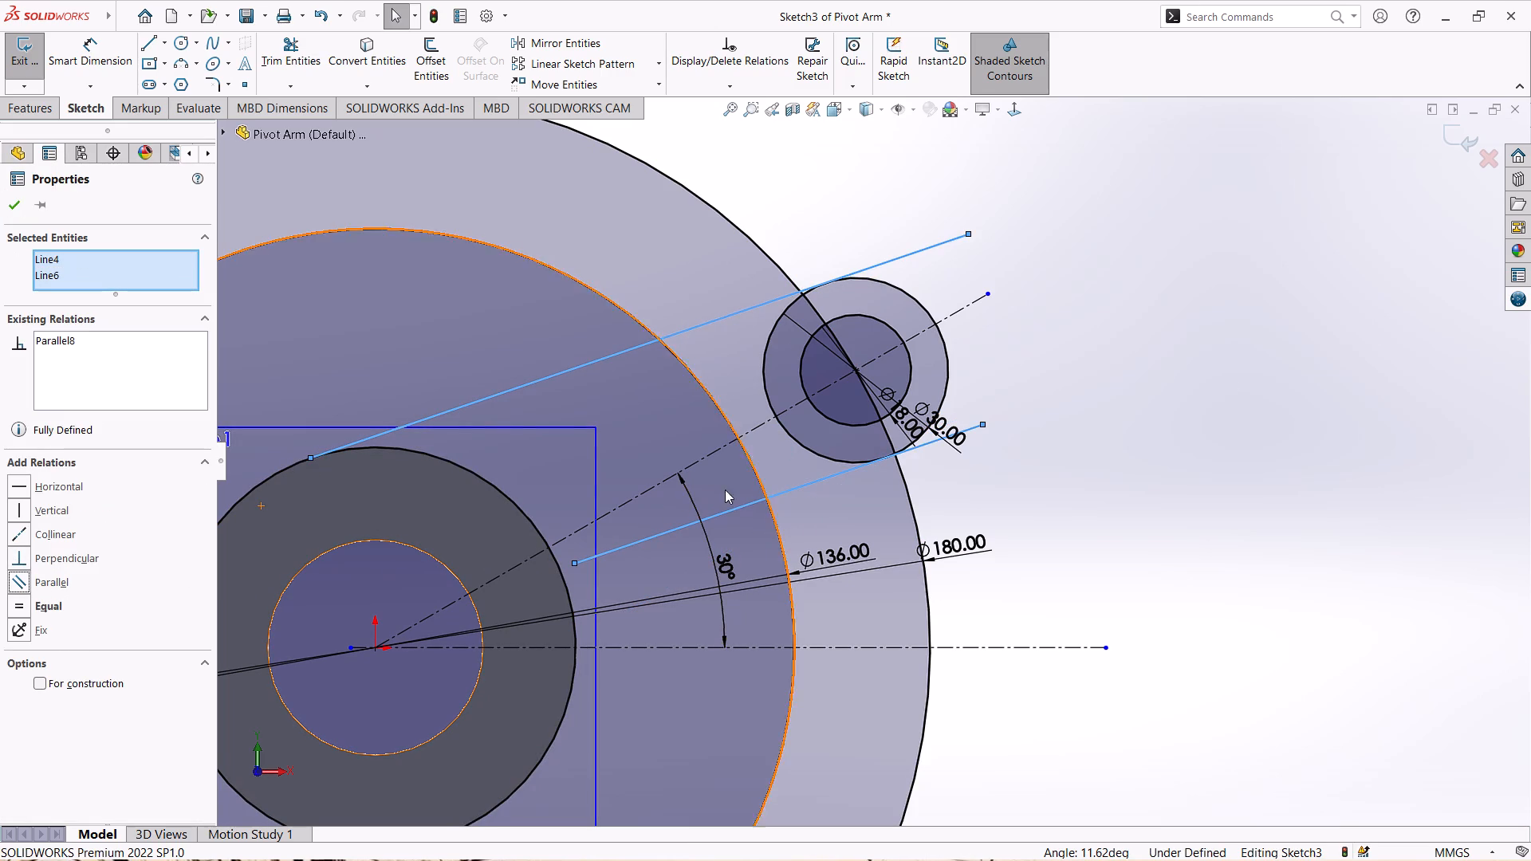
click(23, 202)
Trim the lower line to the stretch between the 136 mm and 30 mm circles, and cut off the upper tangent line's outer end.
click(285, 56)
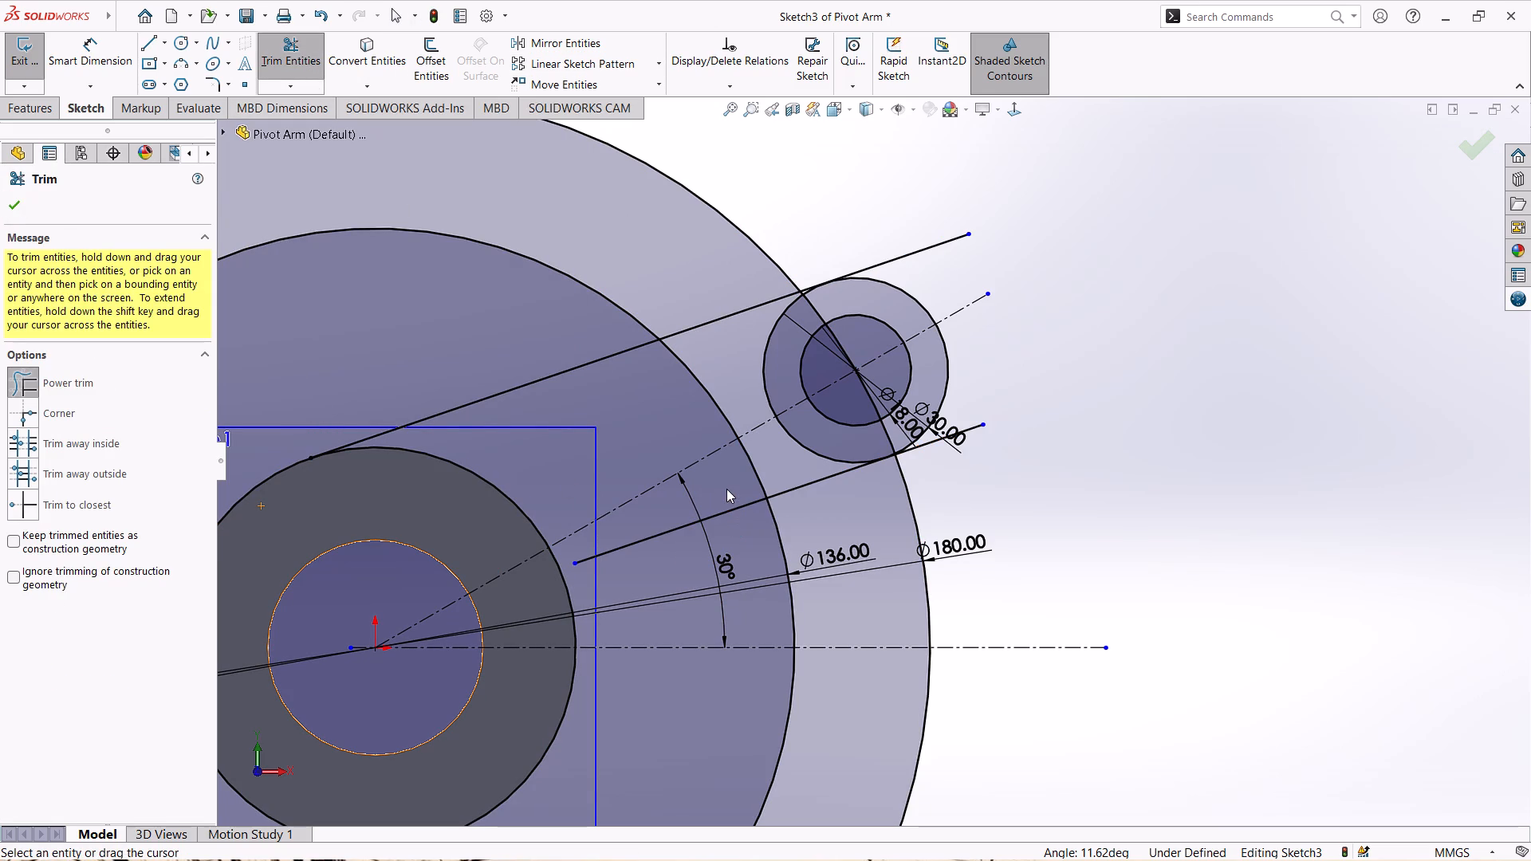
drag(727, 478, 740, 522)
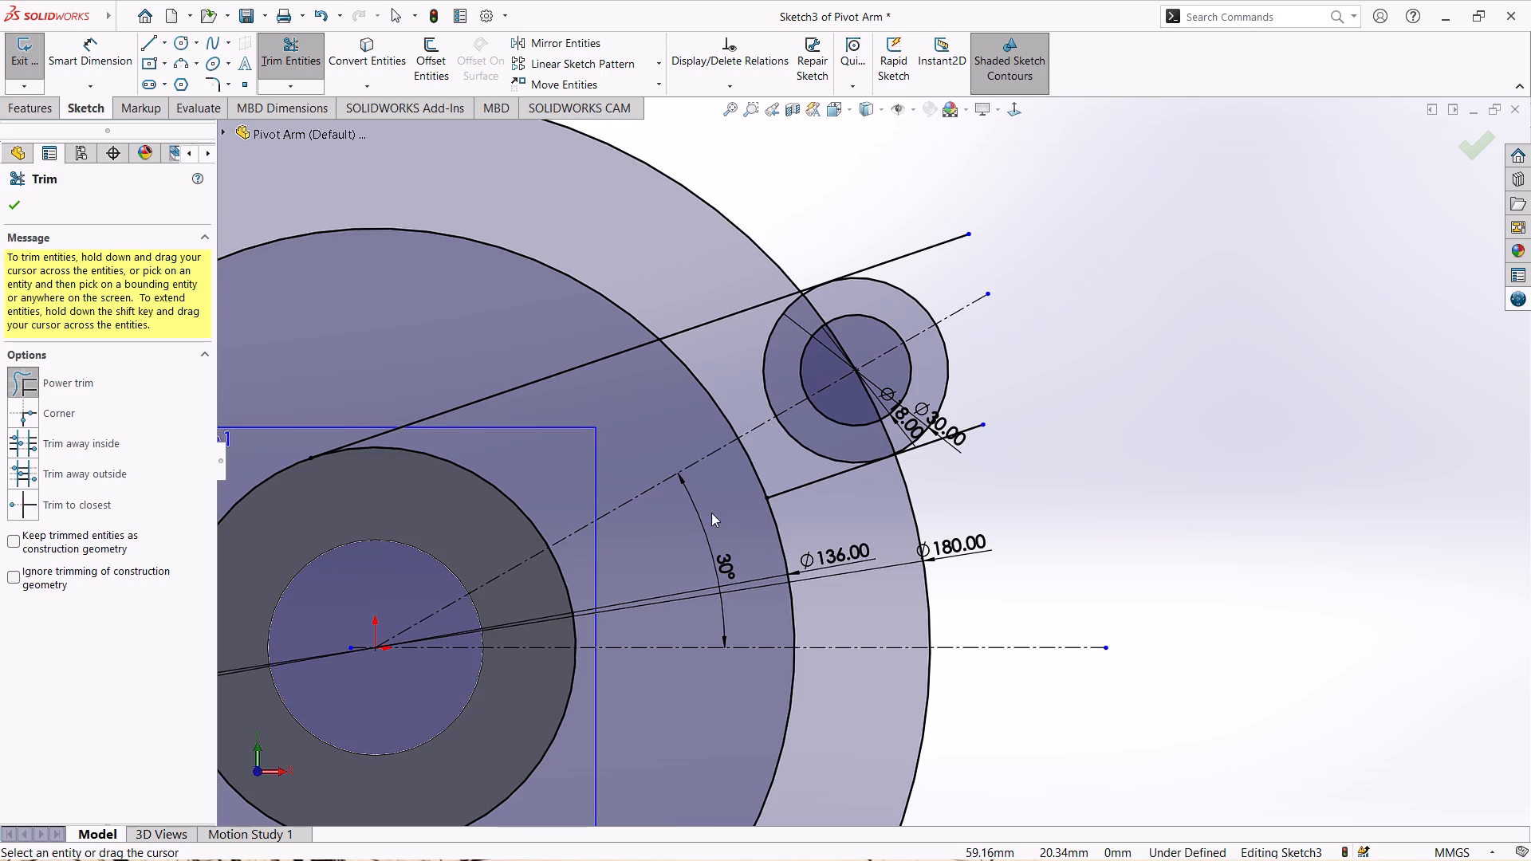
scroll(944, 417, up, 1)
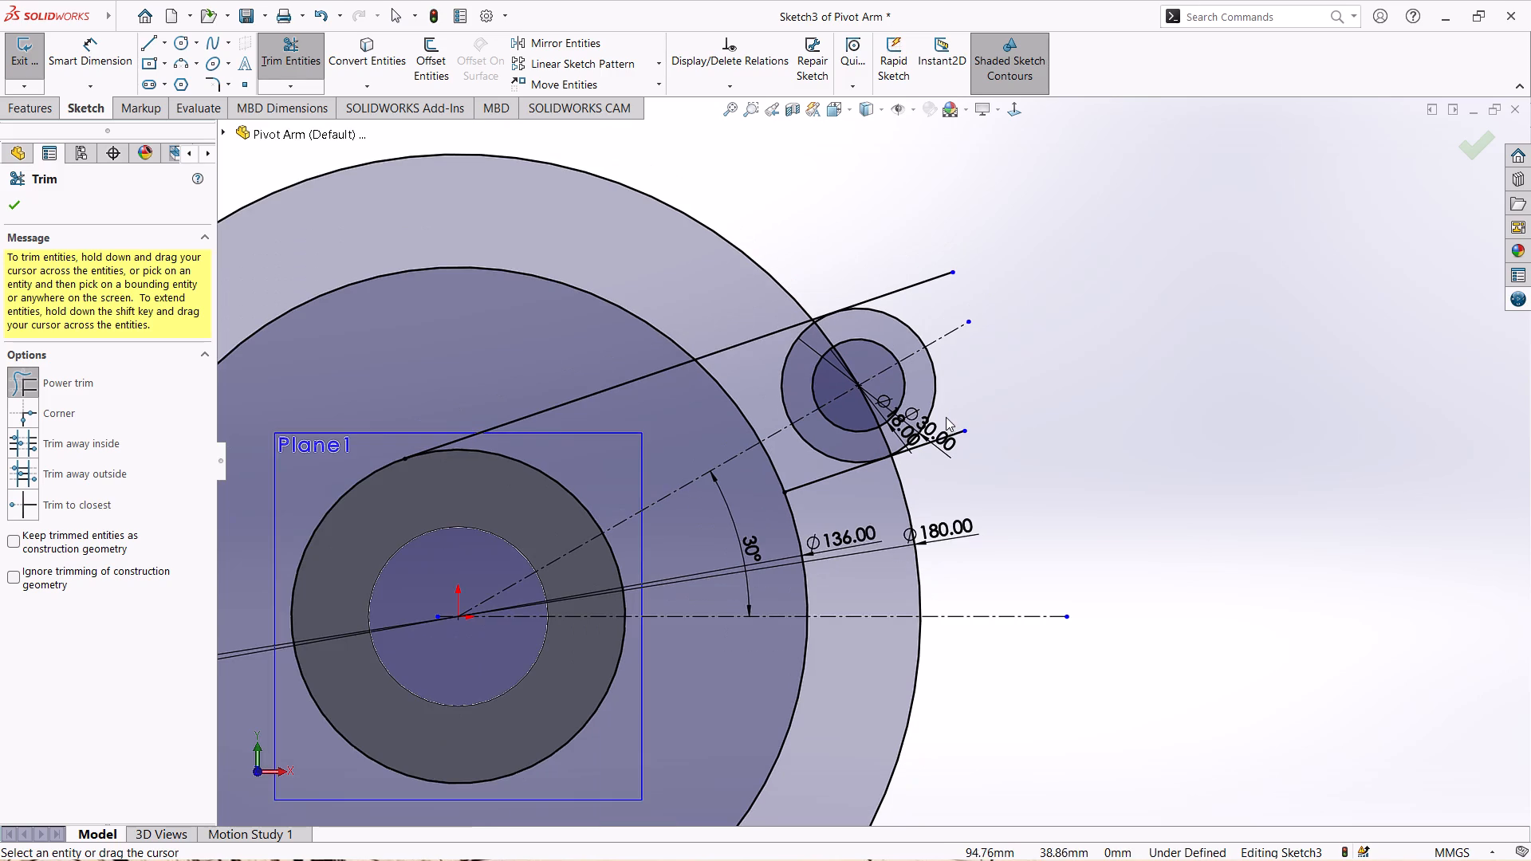
drag(882, 261, 932, 303)
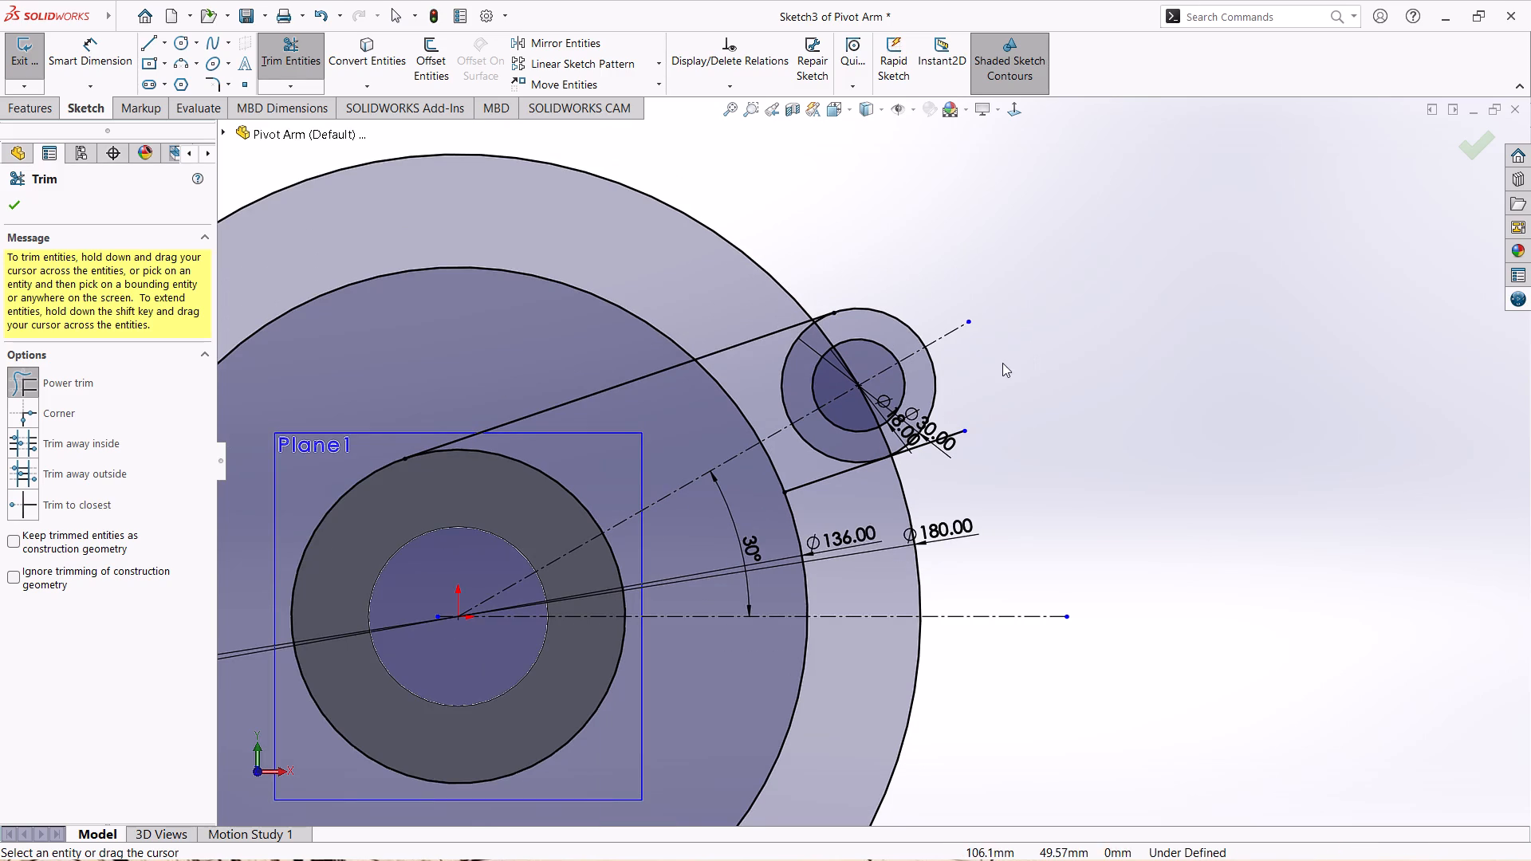
scroll(1002, 364, down, 3)
scroll(815, 505, up, 4)
scroll(818, 510, down, 4)
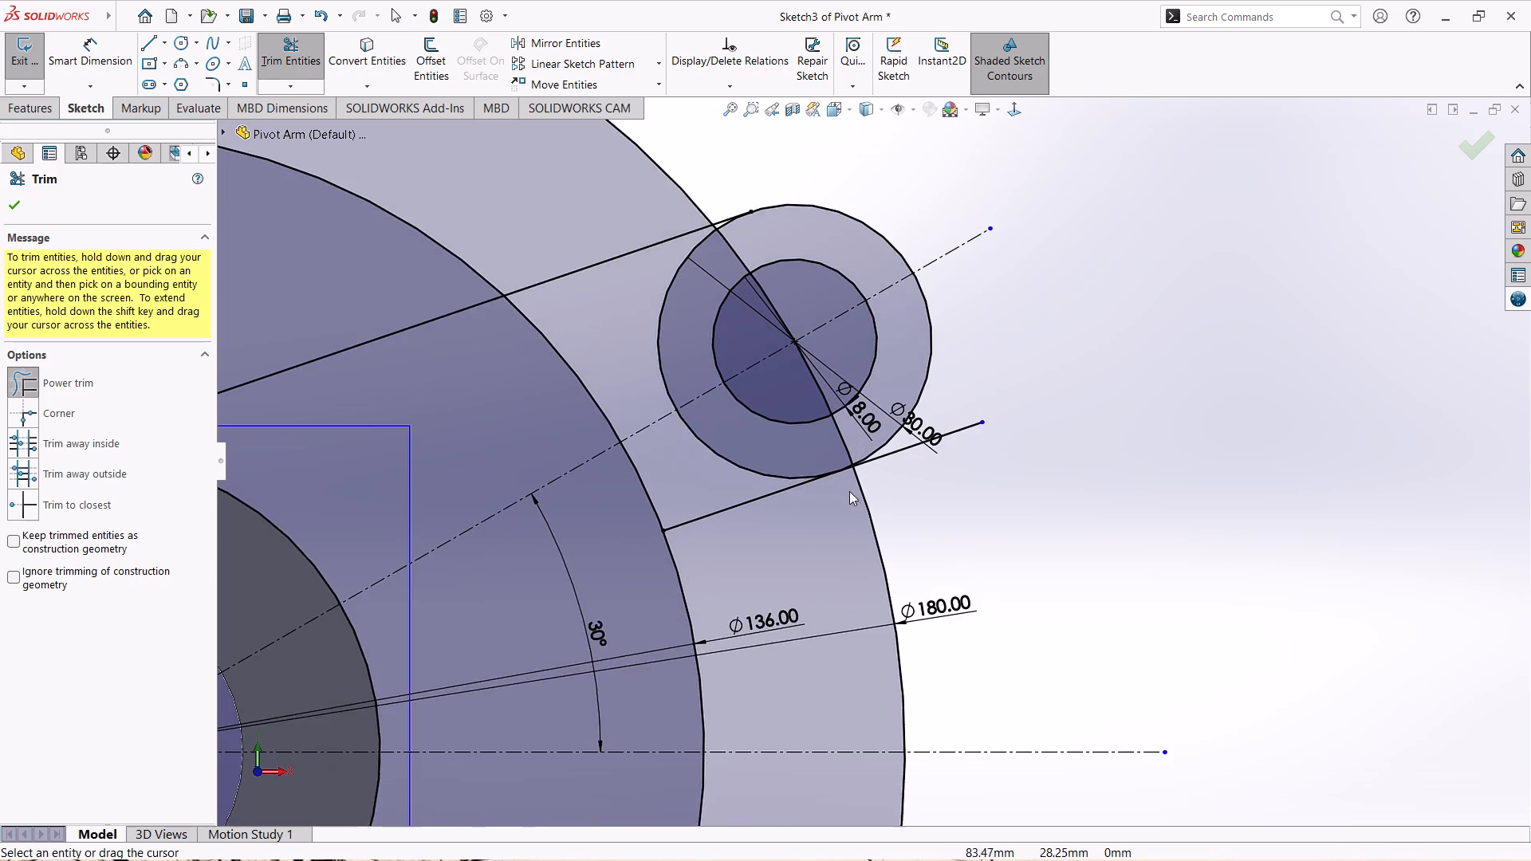
scroll(856, 489, down, 3)
drag(911, 461, 931, 407)
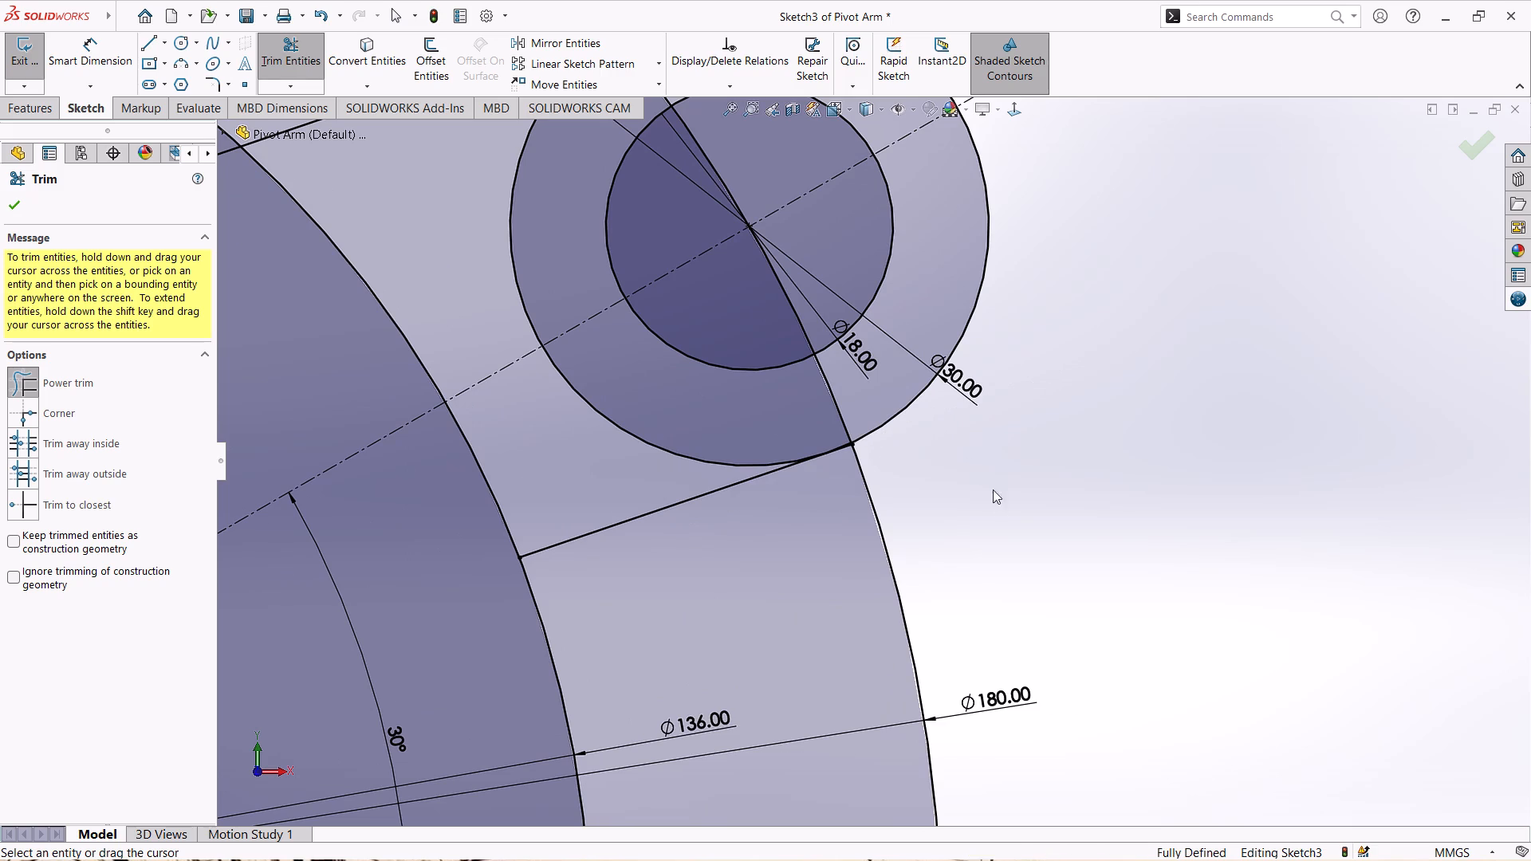
Trim the 136 mm and 180 mm circles down to their arcs between the upper tangent line and the horizontal centerline.
scroll(632, 472, up, 4)
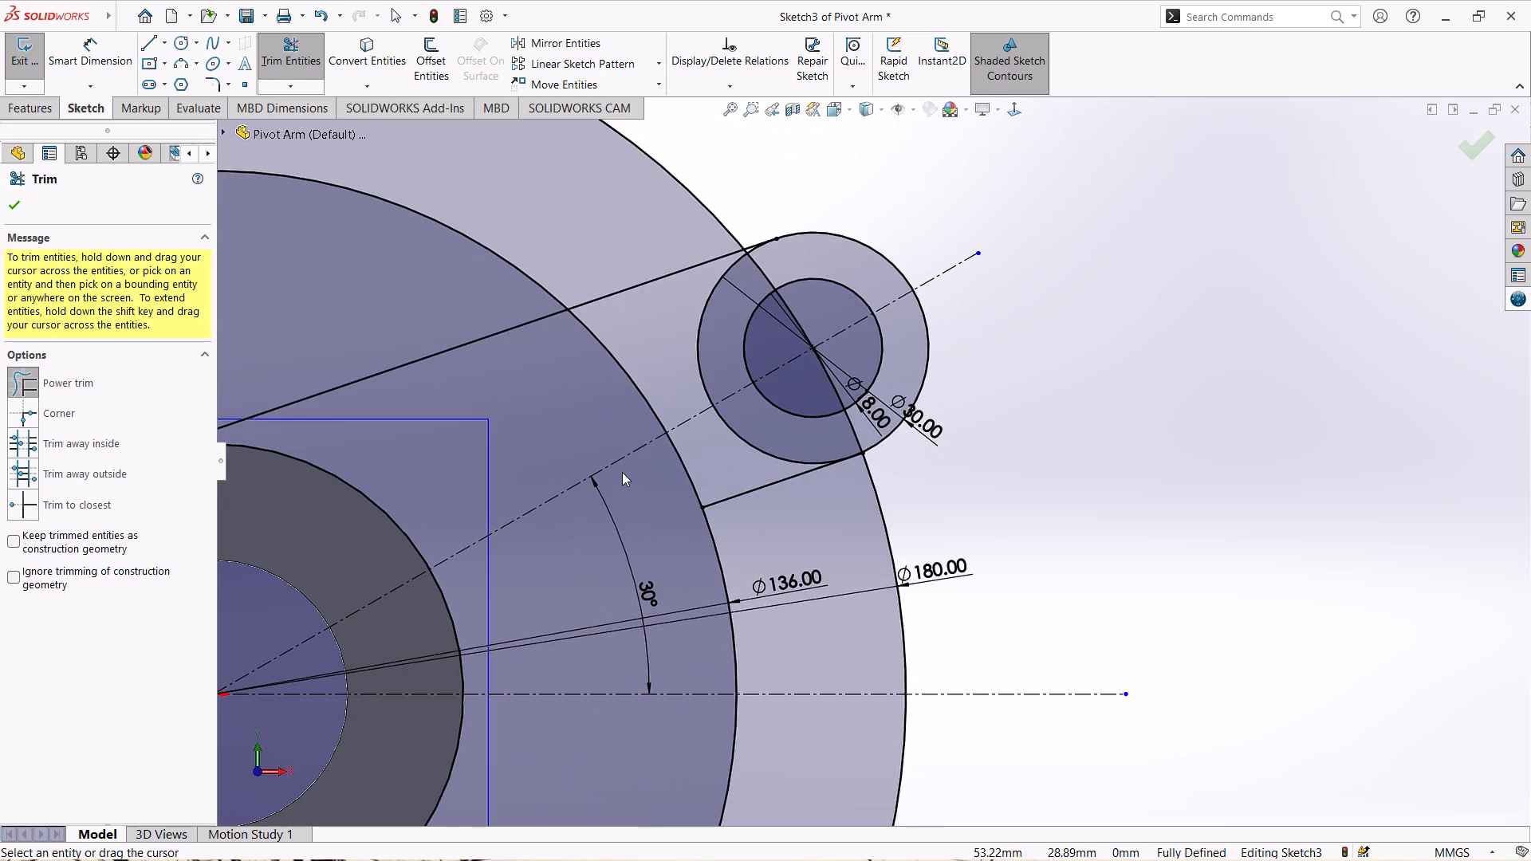
scroll(621, 472, up, 1)
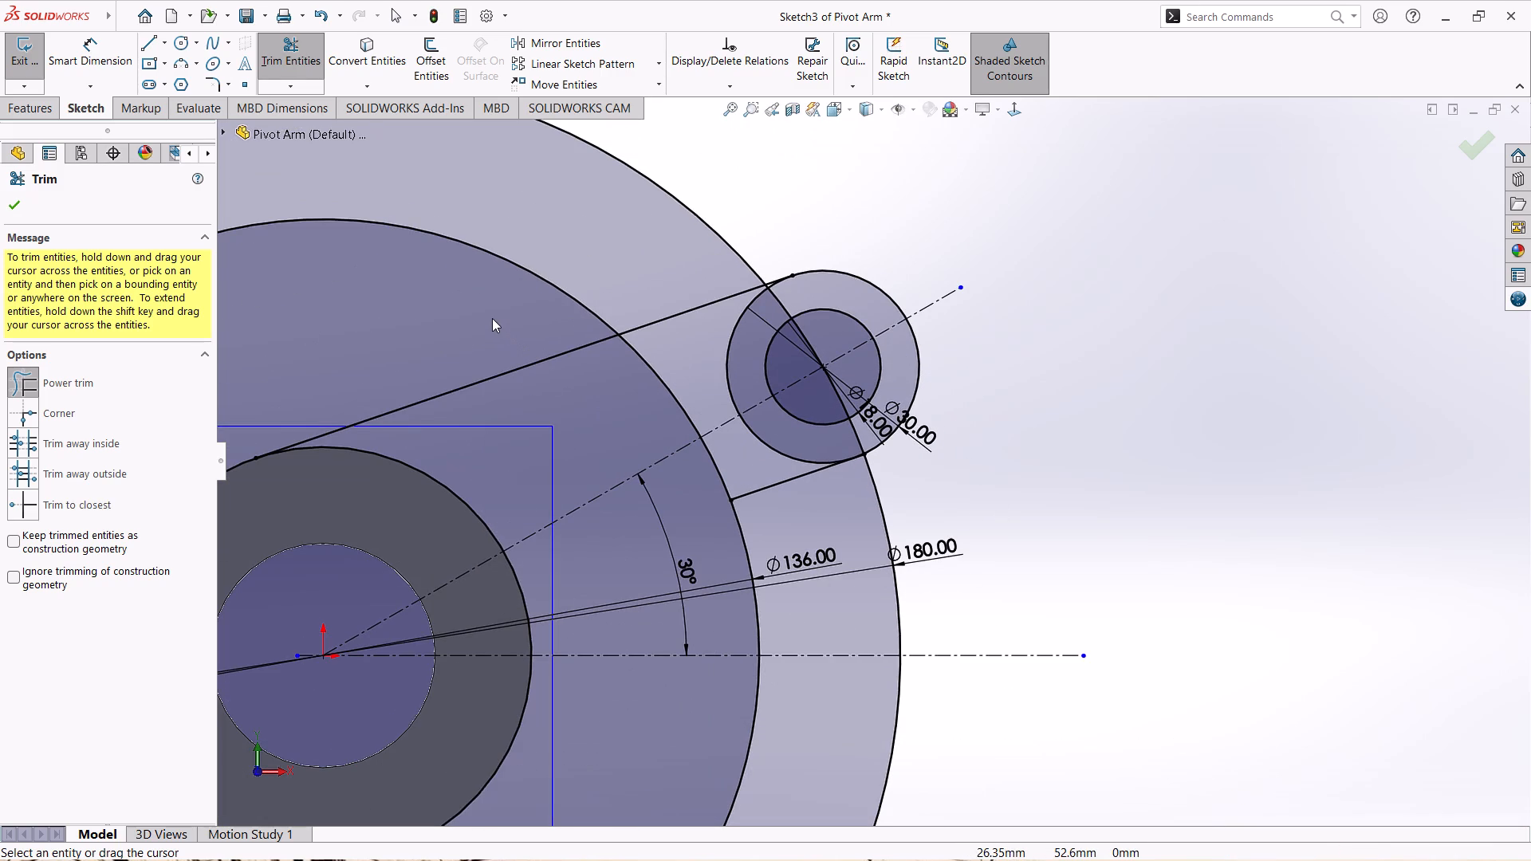
scroll(492, 318, up, 2)
drag(490, 346, 870, 165)
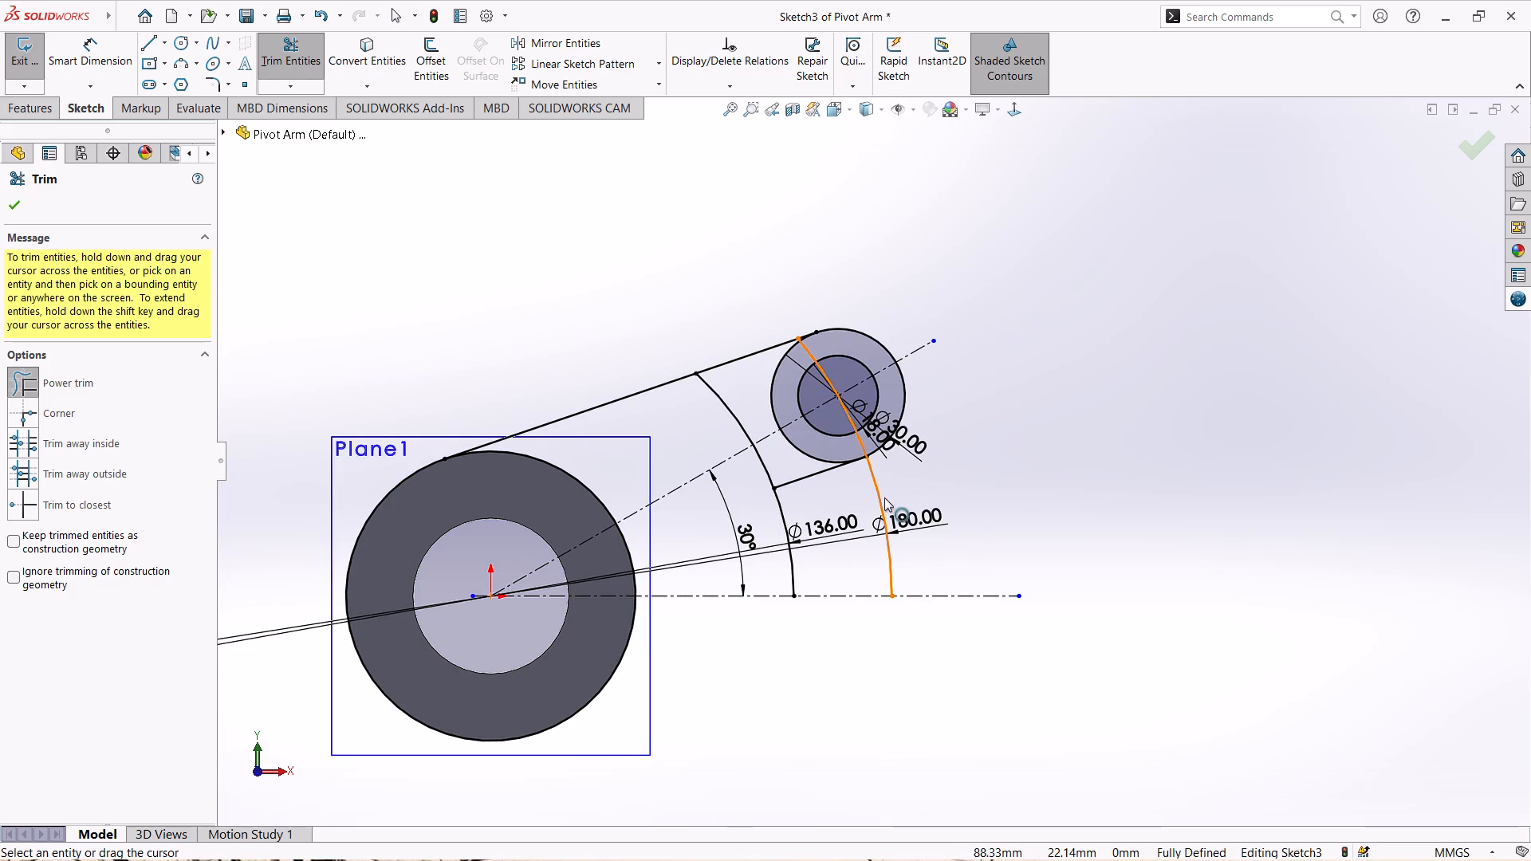
Trim away all remaining pieces of the 180 mm arc below, inside and beside the small concentric circles.
scroll(864, 492, down, 3)
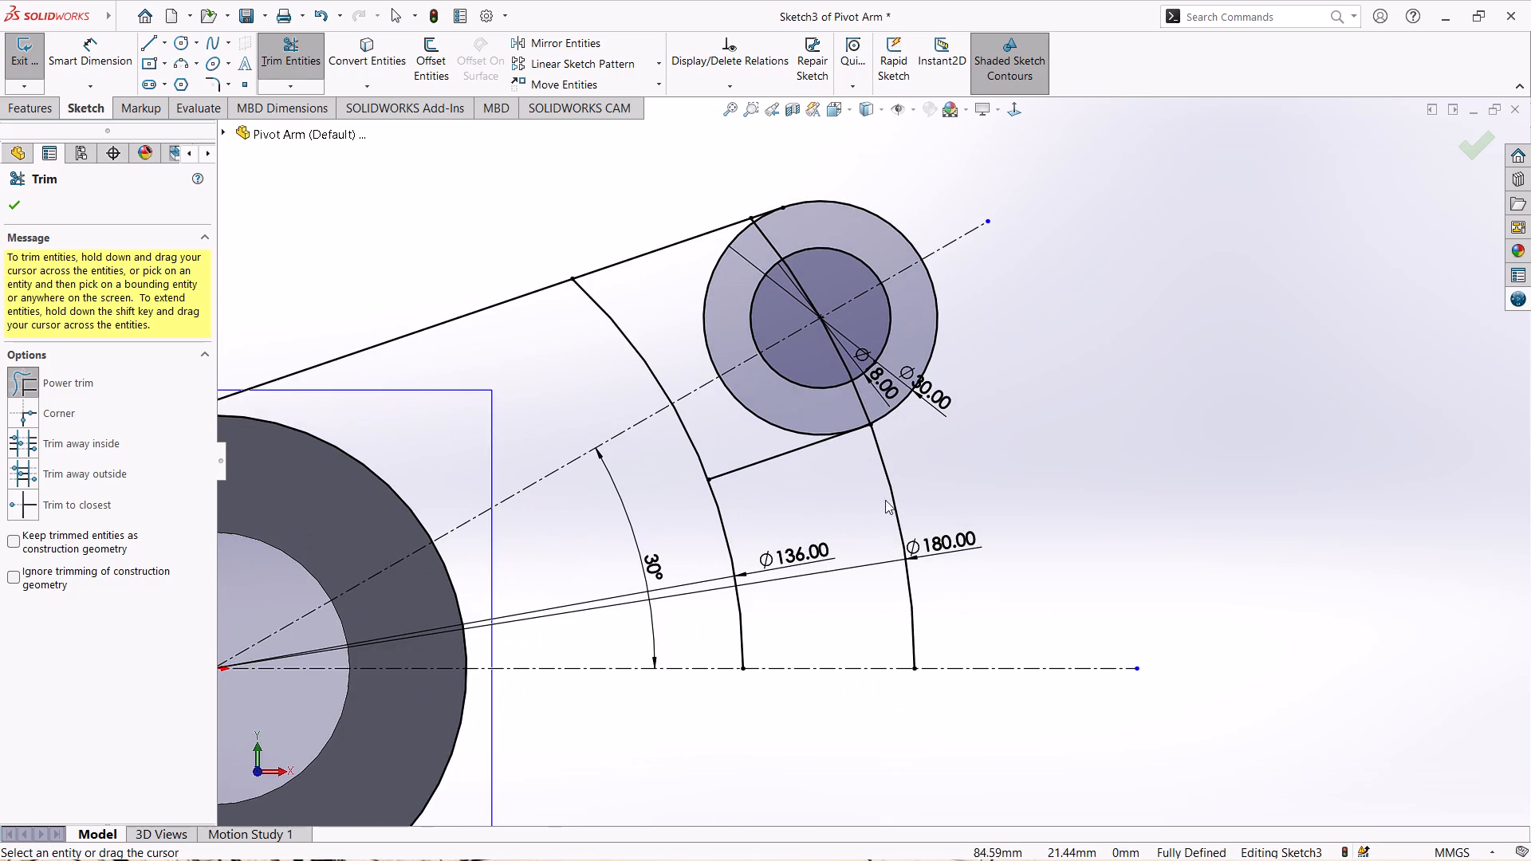
drag(928, 457, 860, 505)
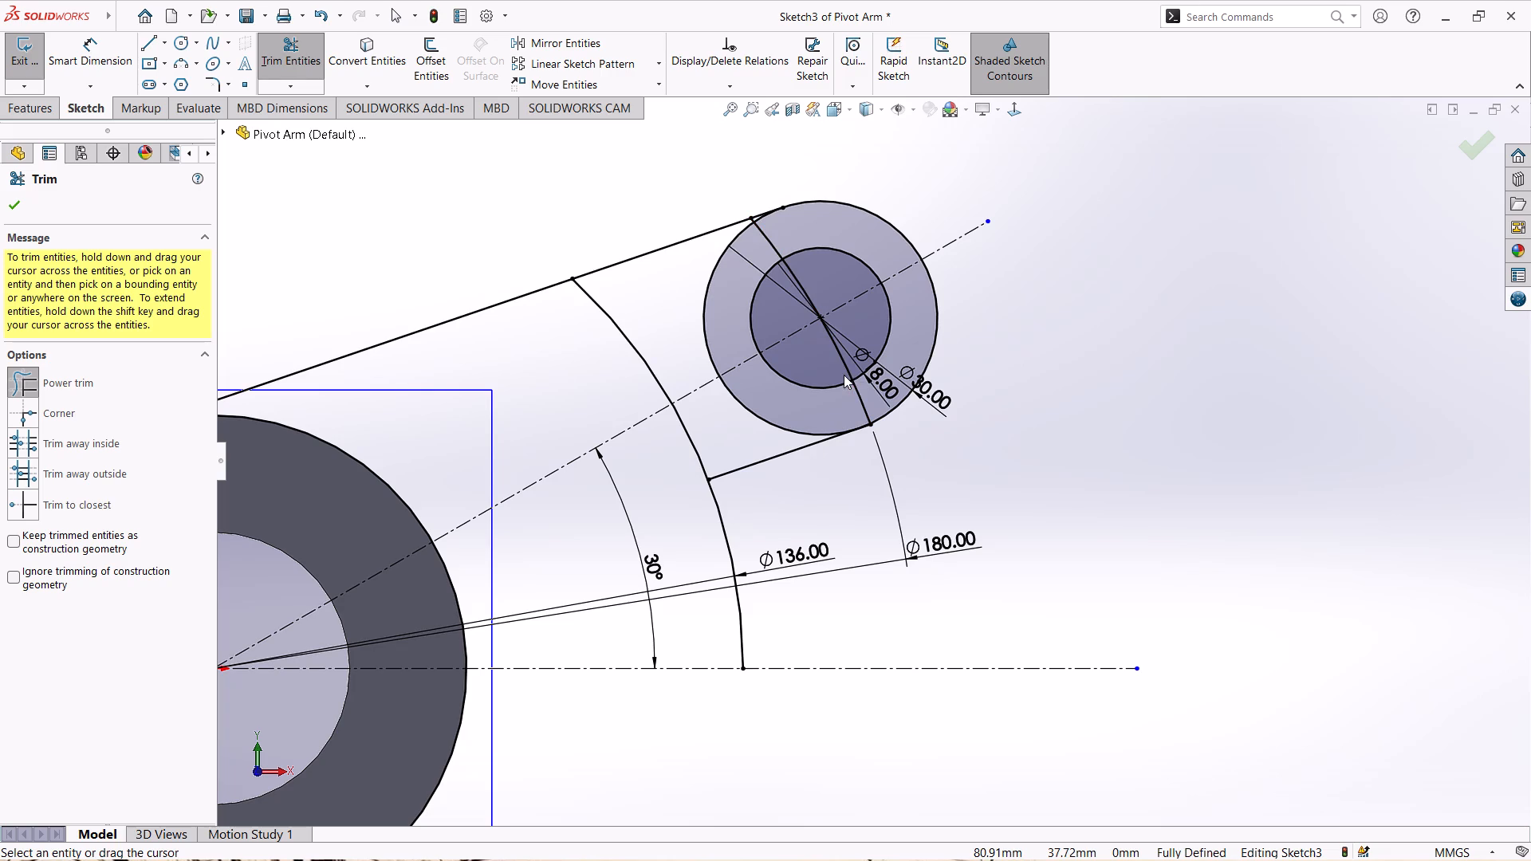
scroll(828, 324, down, 3)
drag(760, 184, 722, 204)
drag(811, 250, 785, 275)
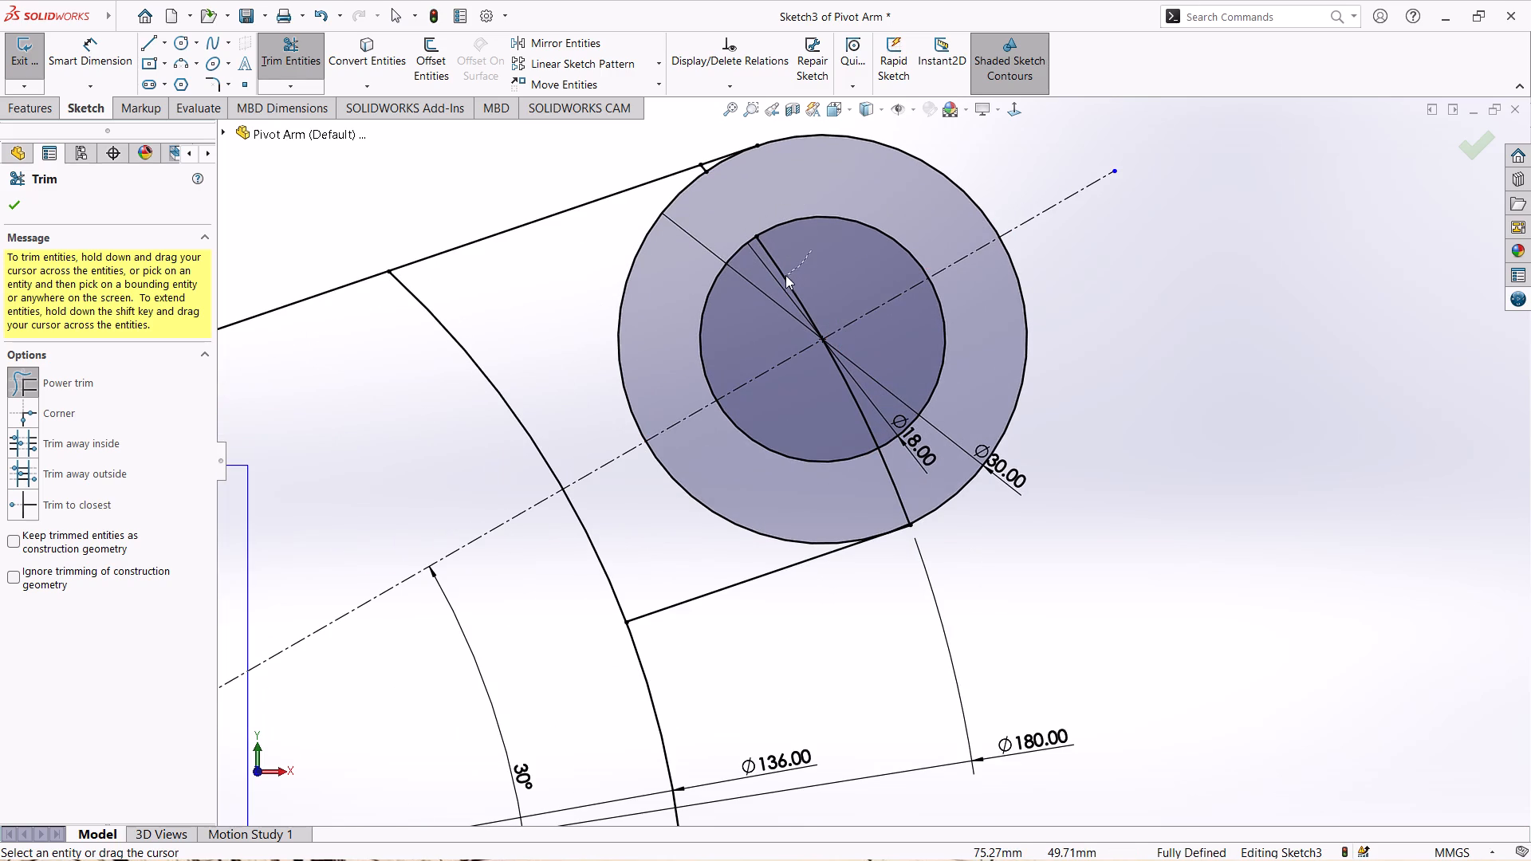
drag(785, 275, 781, 277)
drag(809, 403, 860, 408)
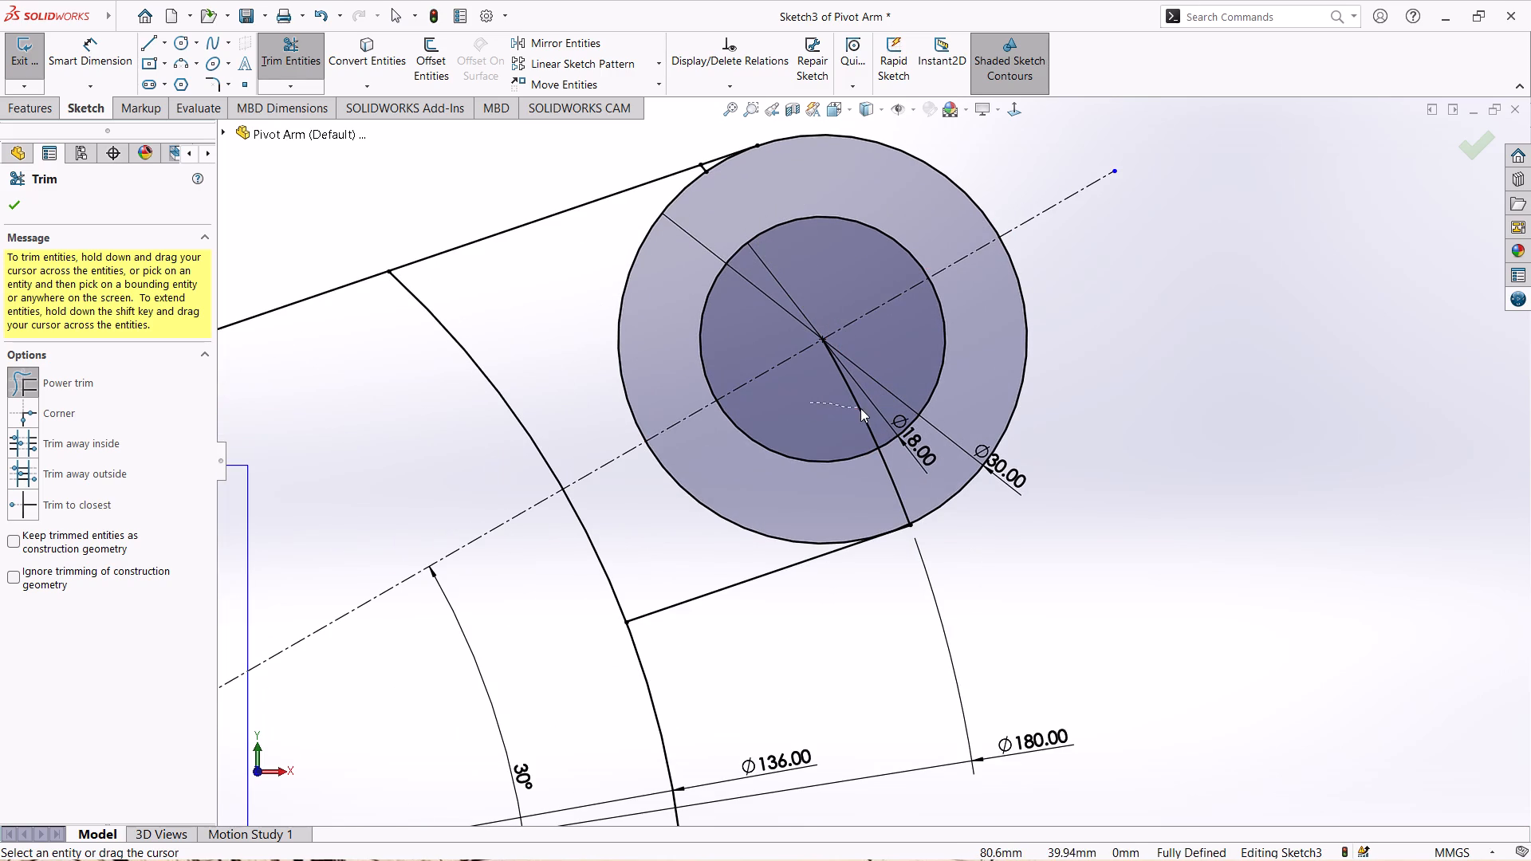
drag(860, 408, 871, 411)
drag(873, 488, 911, 481)
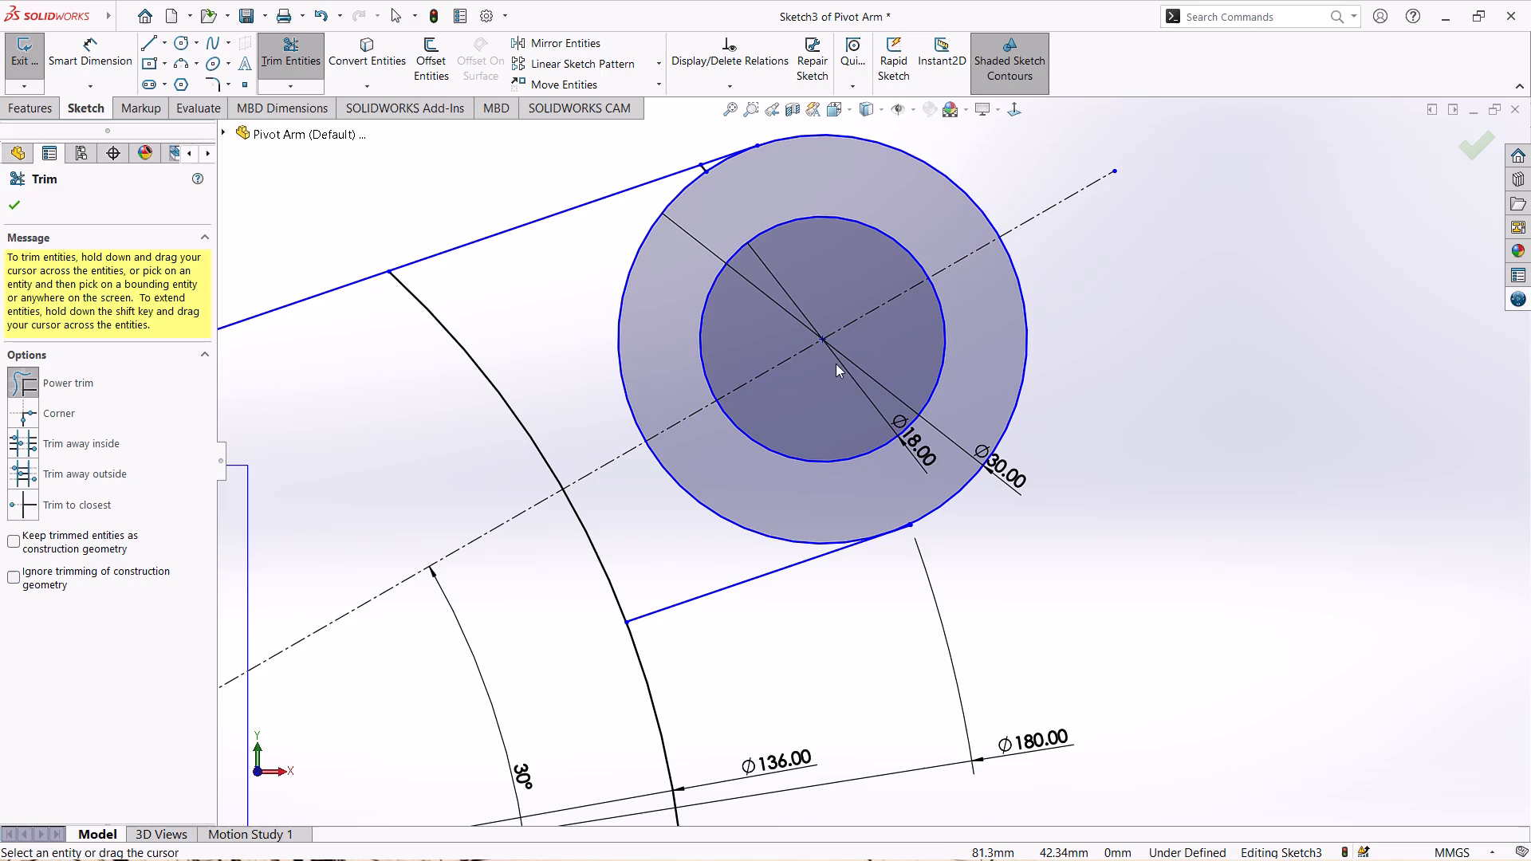
scroll(660, 179, up, 2)
scroll(714, 210, down, 3)
scroll(776, 288, down, 4)
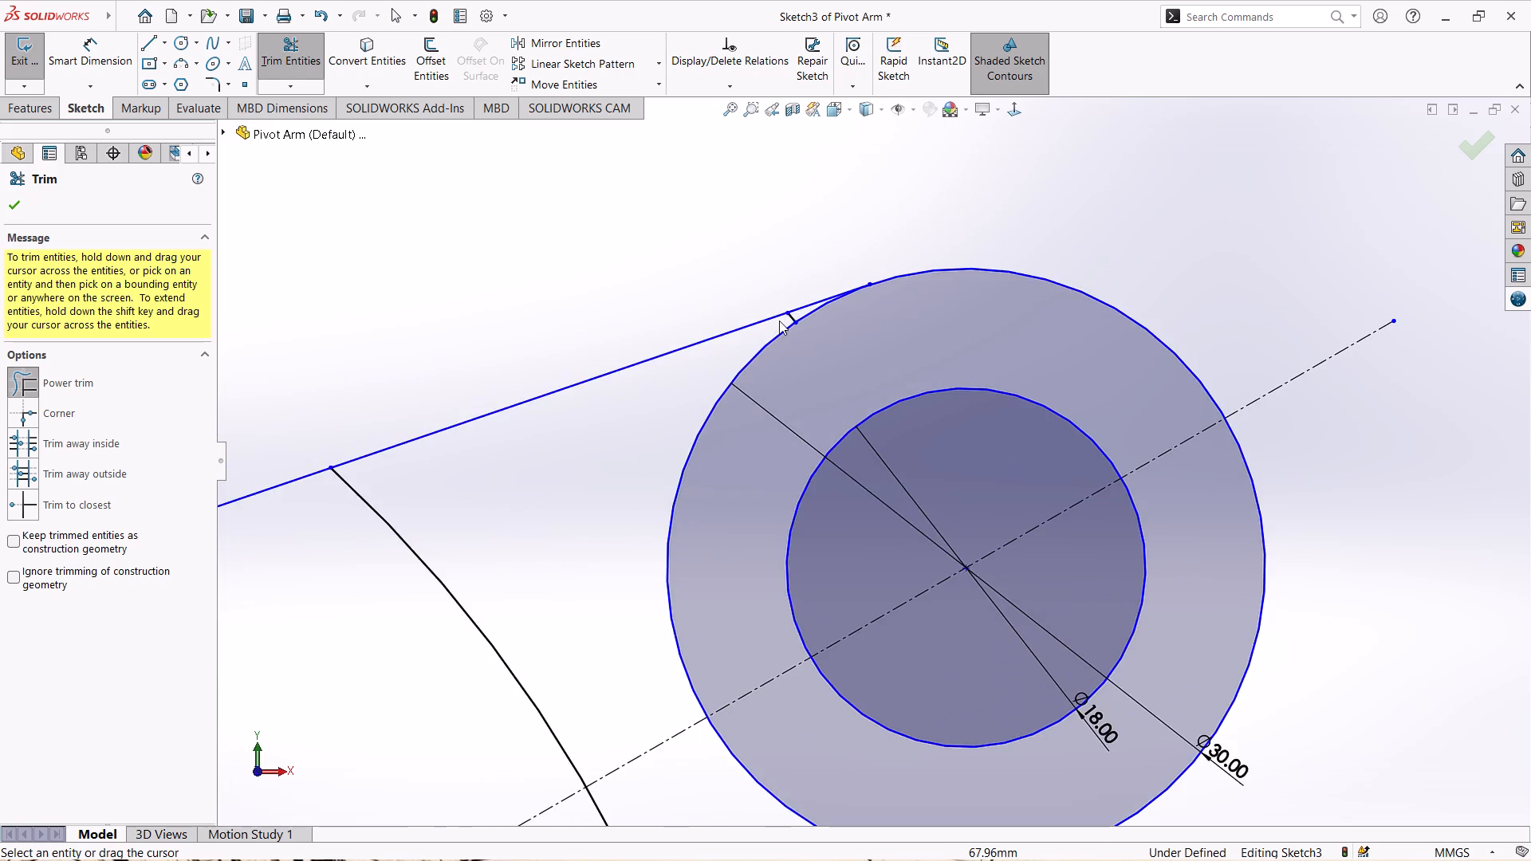
scroll(780, 347, down, 2)
drag(817, 400, 855, 378)
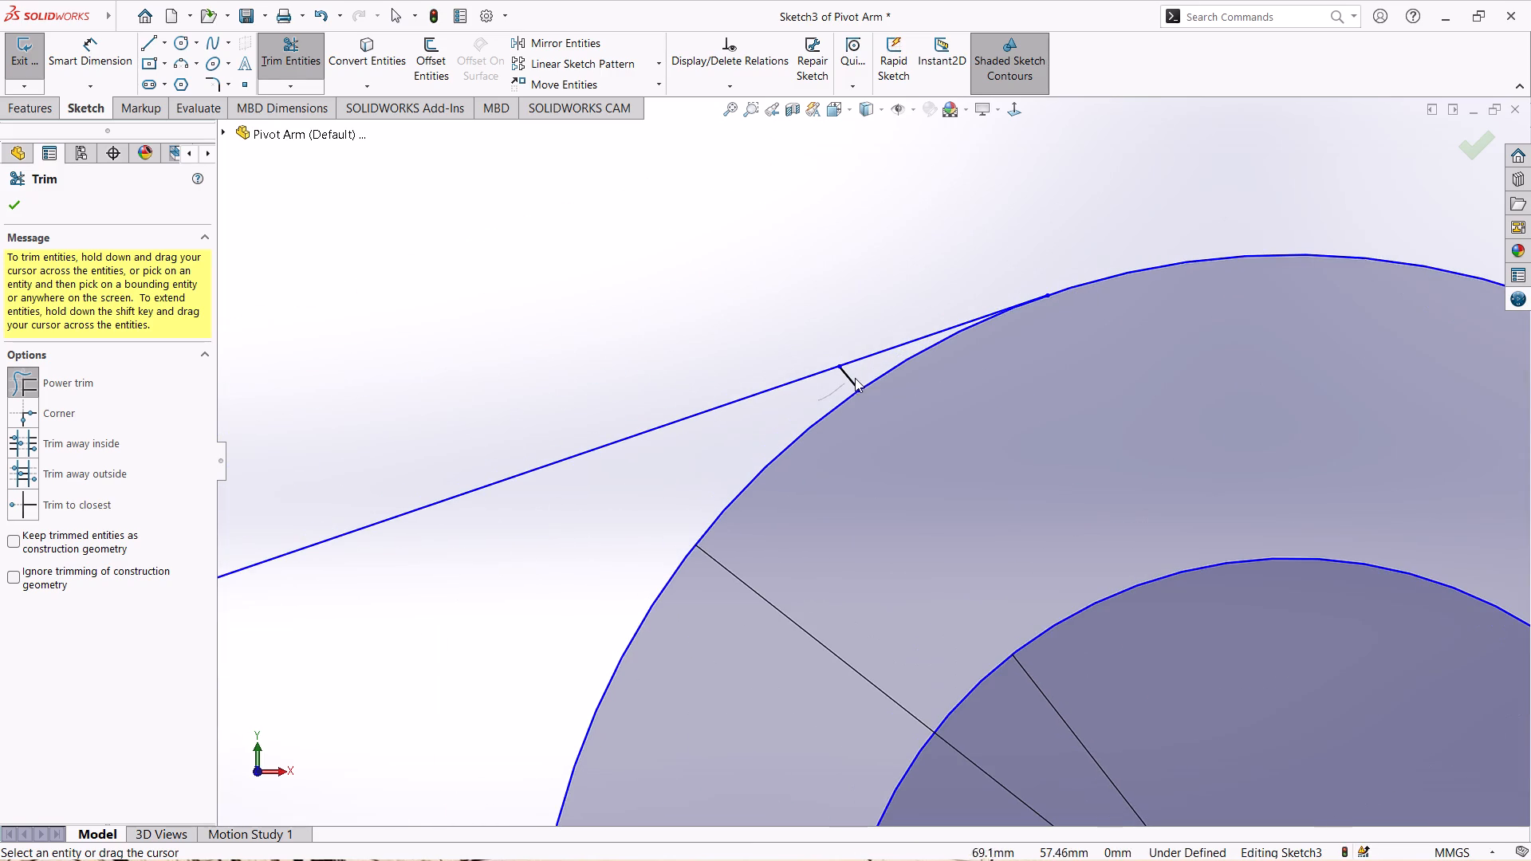
drag(855, 378, 861, 375)
Trim the 136 mm arc between the two tangent lines, keeping only the part from the lower line to the horizontal centerline.
scroll(709, 344, up, 5)
scroll(1056, 625, up, 3)
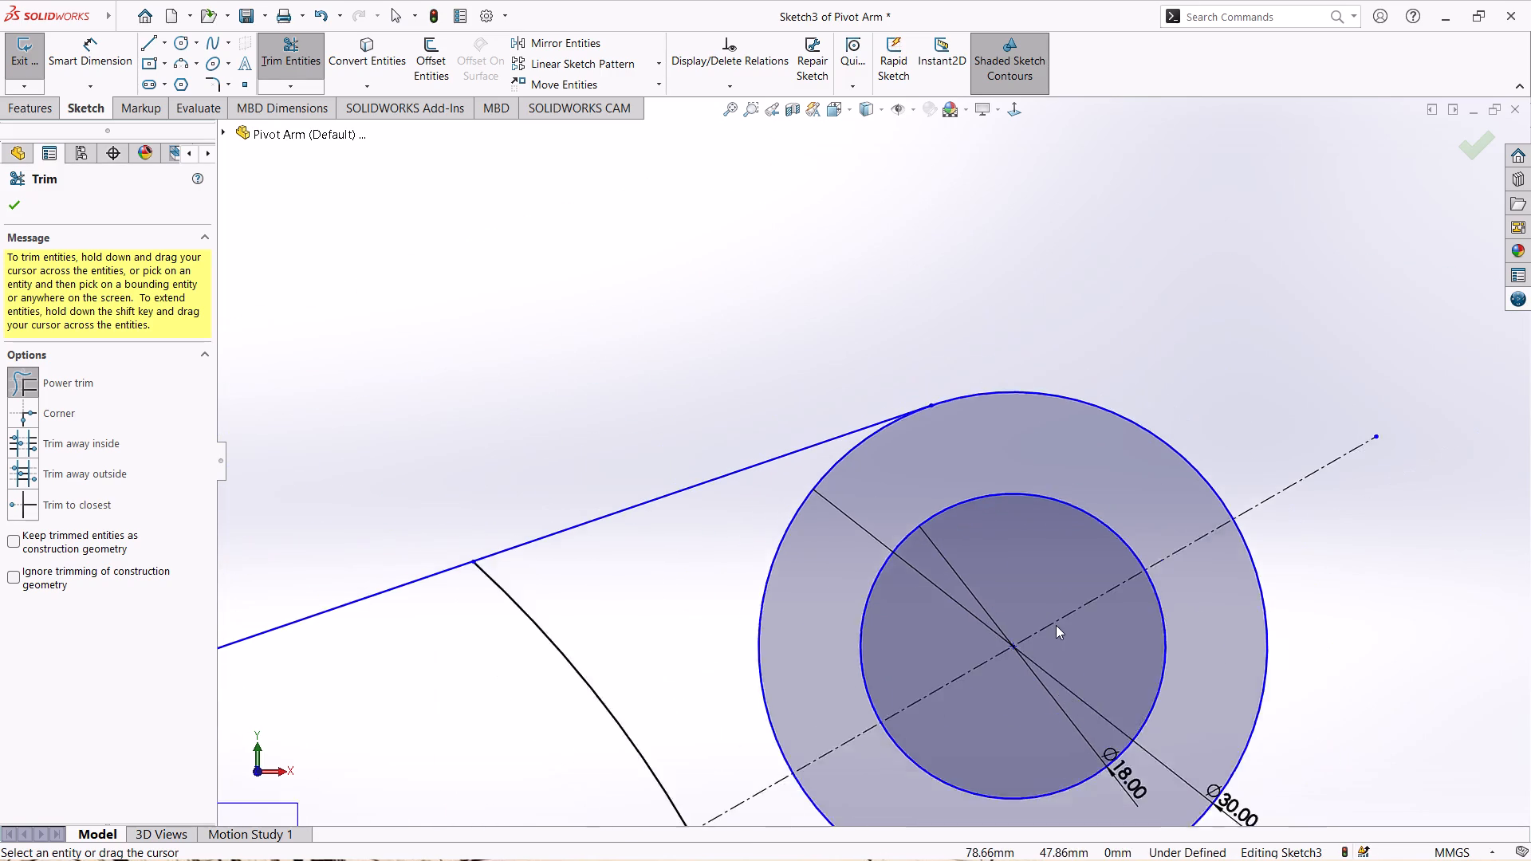
scroll(1056, 625, up, 2)
scroll(907, 677, down, 2)
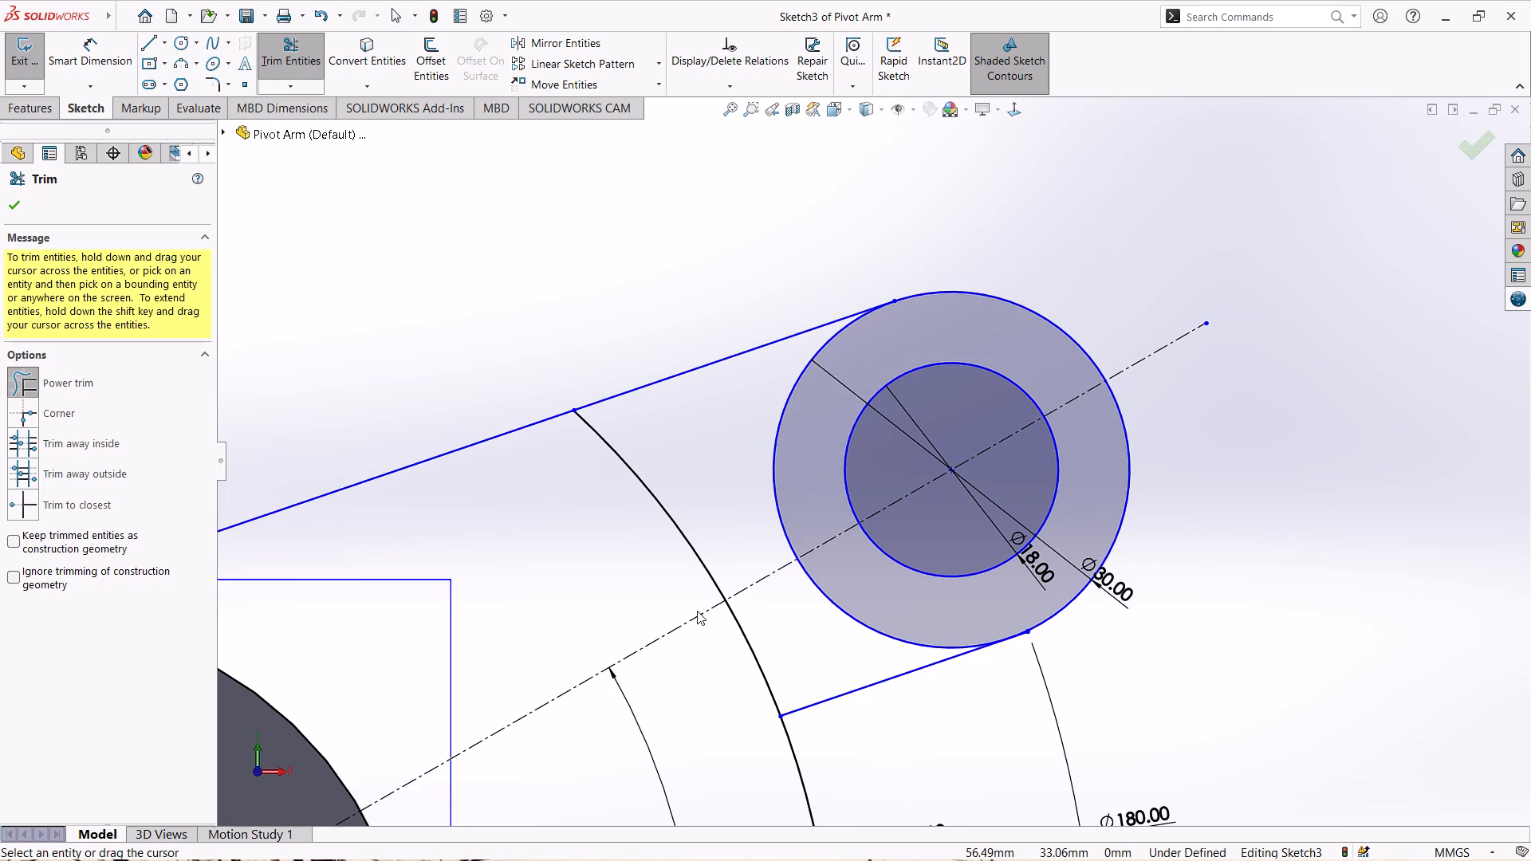
scroll(697, 611, up, 4)
scroll(708, 593, down, 3)
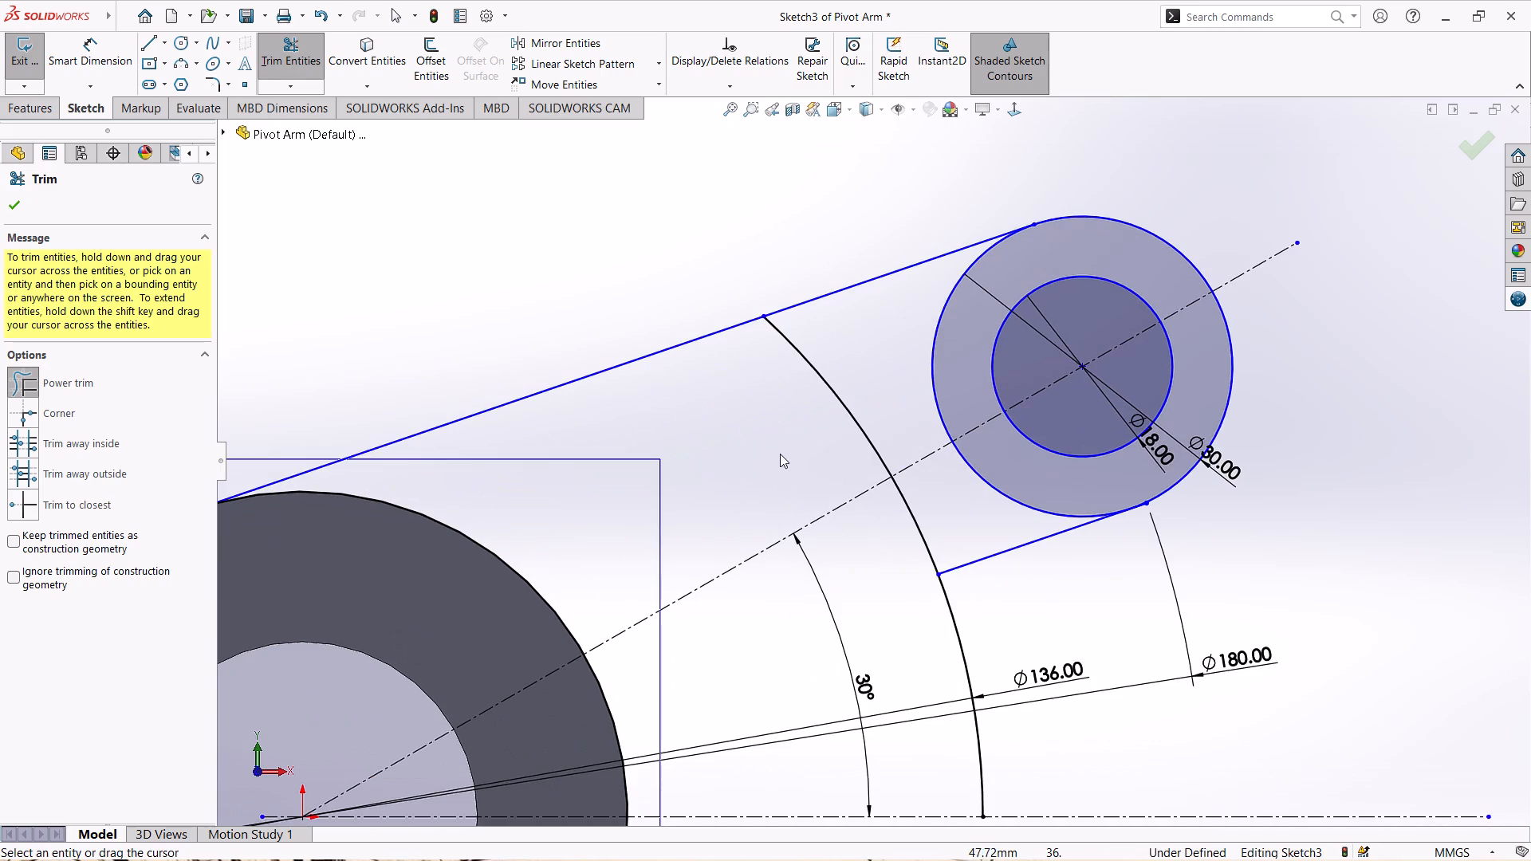
drag(780, 454, 868, 380)
drag(872, 548, 923, 513)
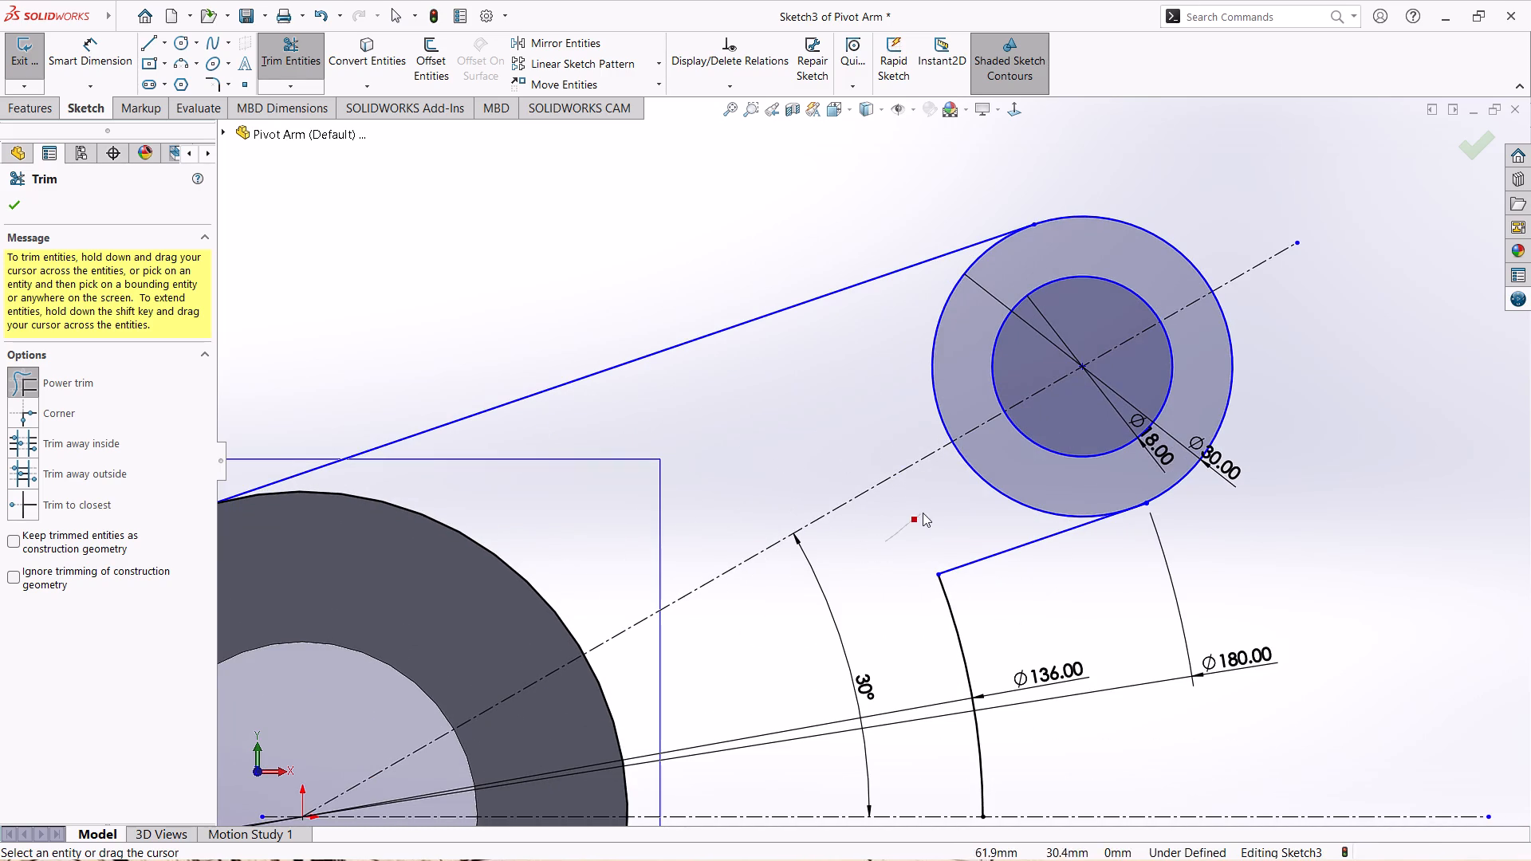
drag(923, 513, 925, 510)
scroll(892, 541, up, 4)
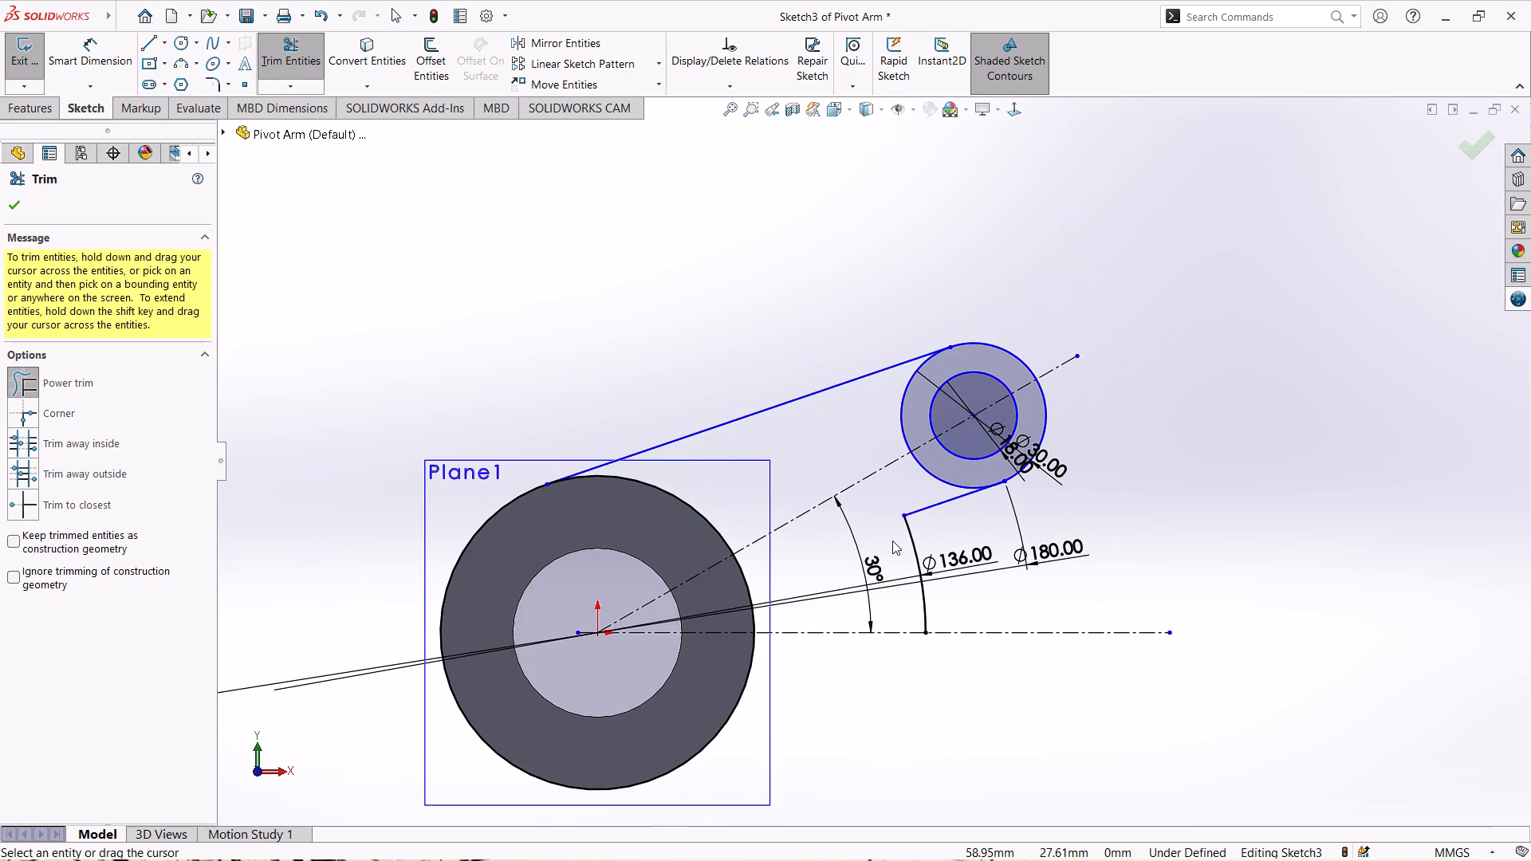
click(20, 209)
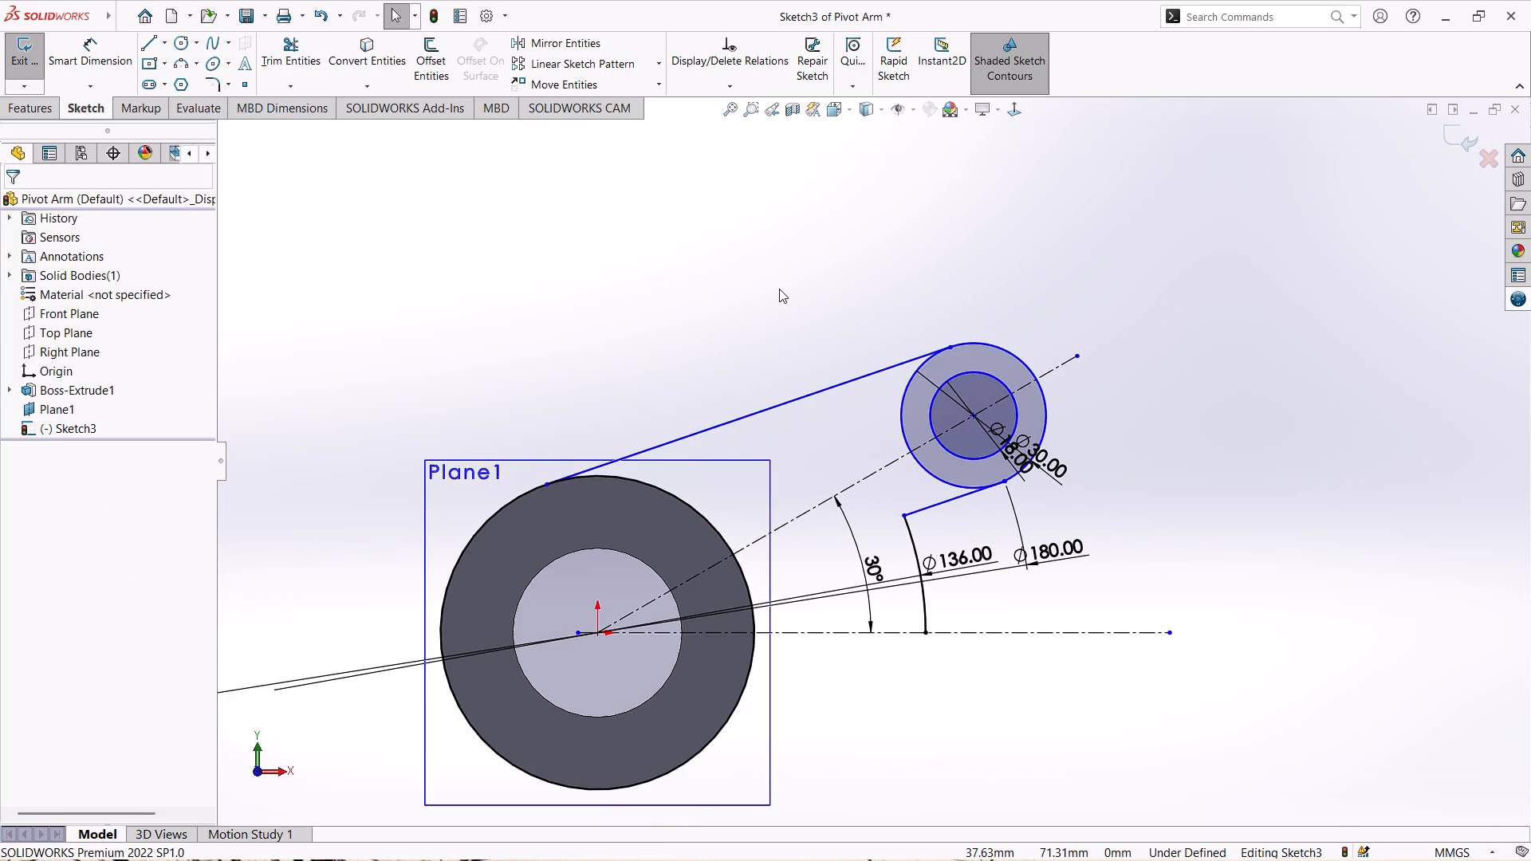
Mirror the 136 mm arc, both tangent lines and the 18 mm and 30 mm circles about the horizontal centerline, keeping the originals.
click(605, 40)
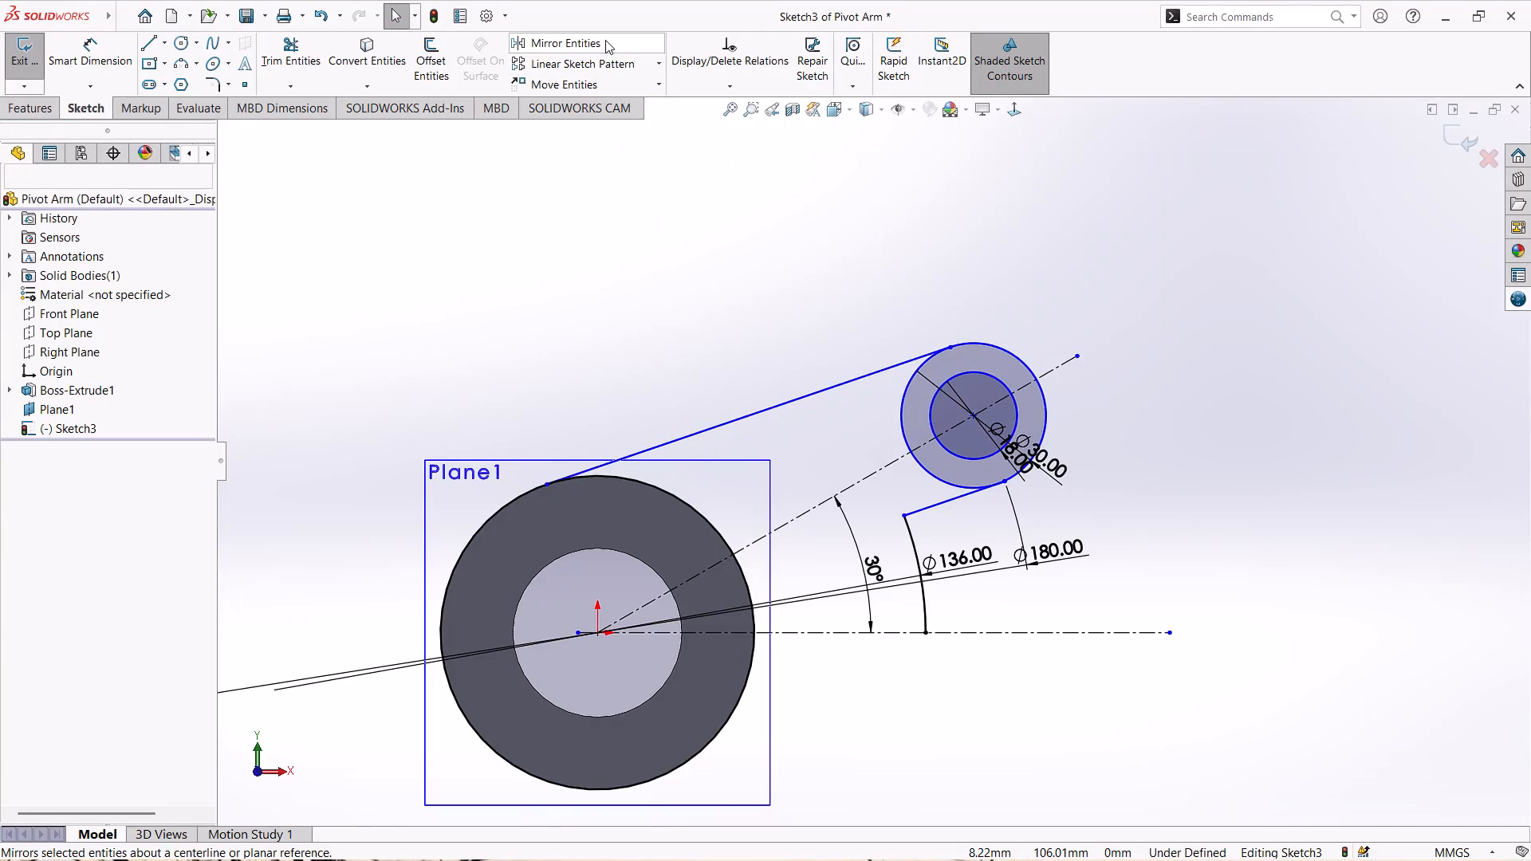
click(917, 547)
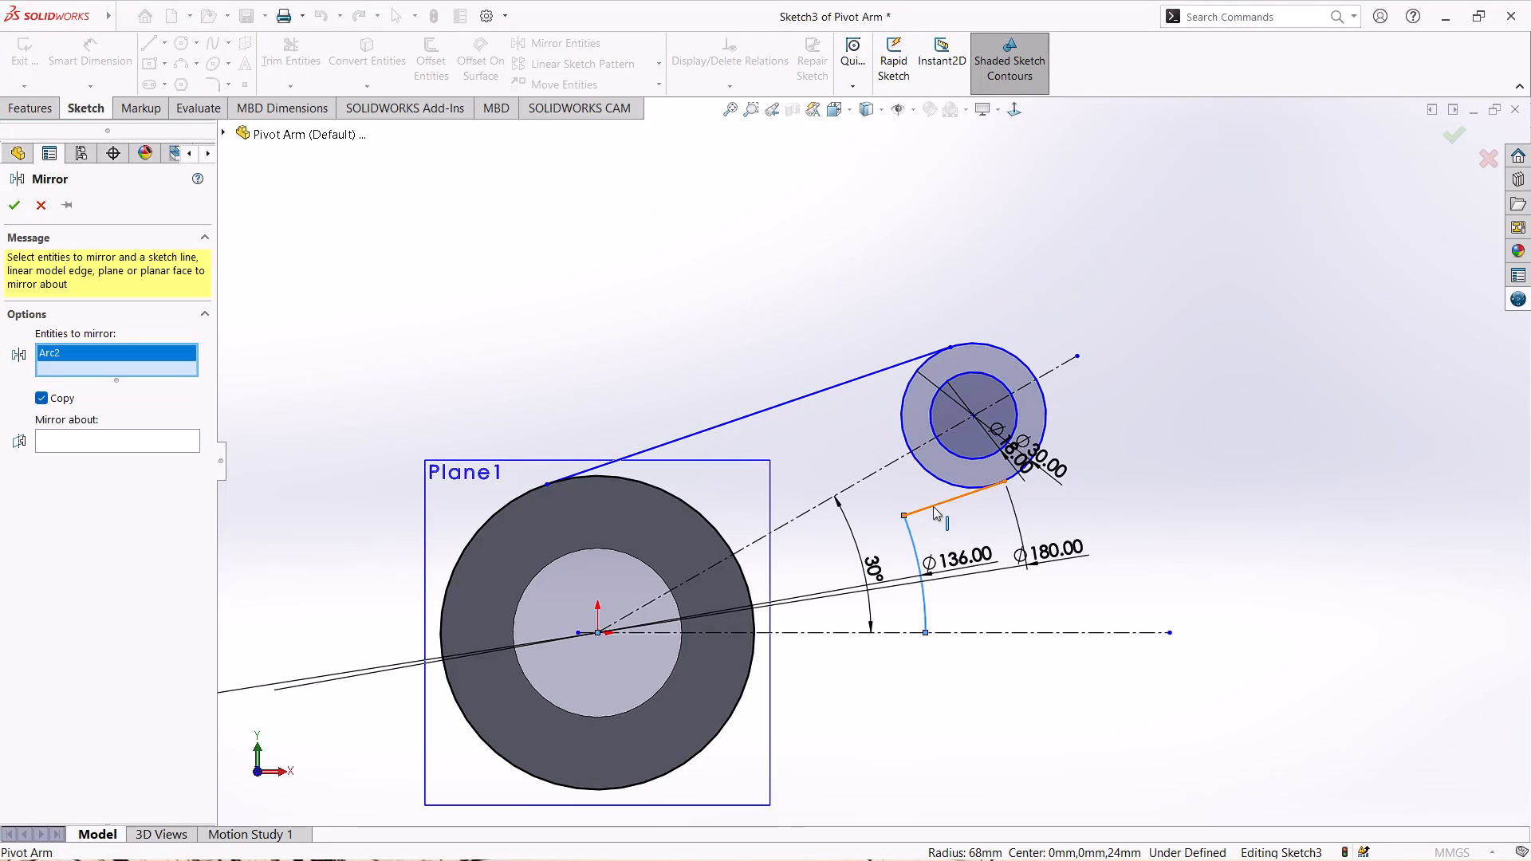
click(935, 503)
click(939, 479)
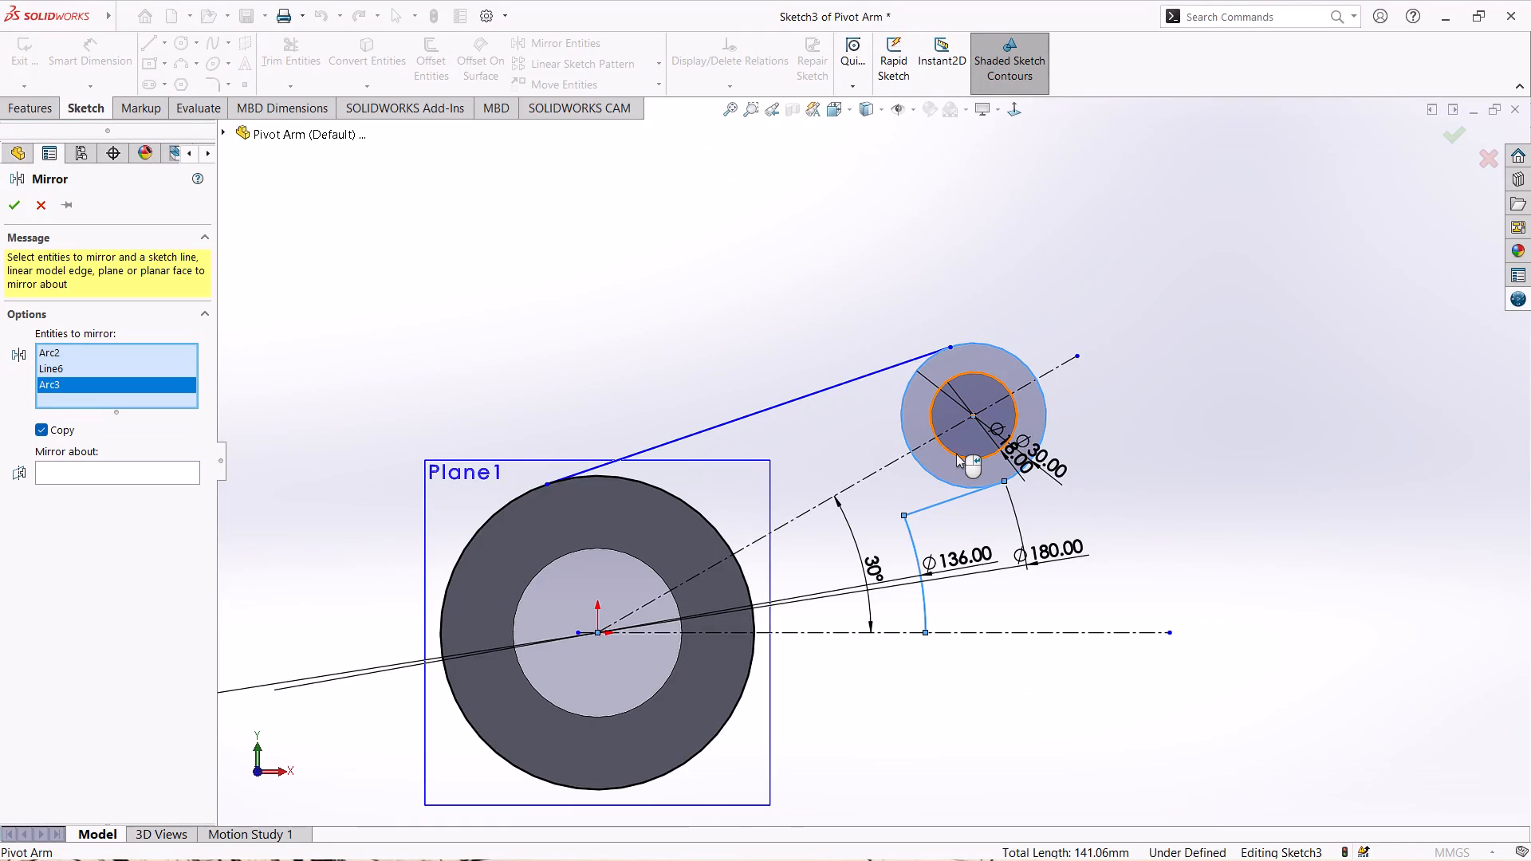
click(957, 452)
click(777, 402)
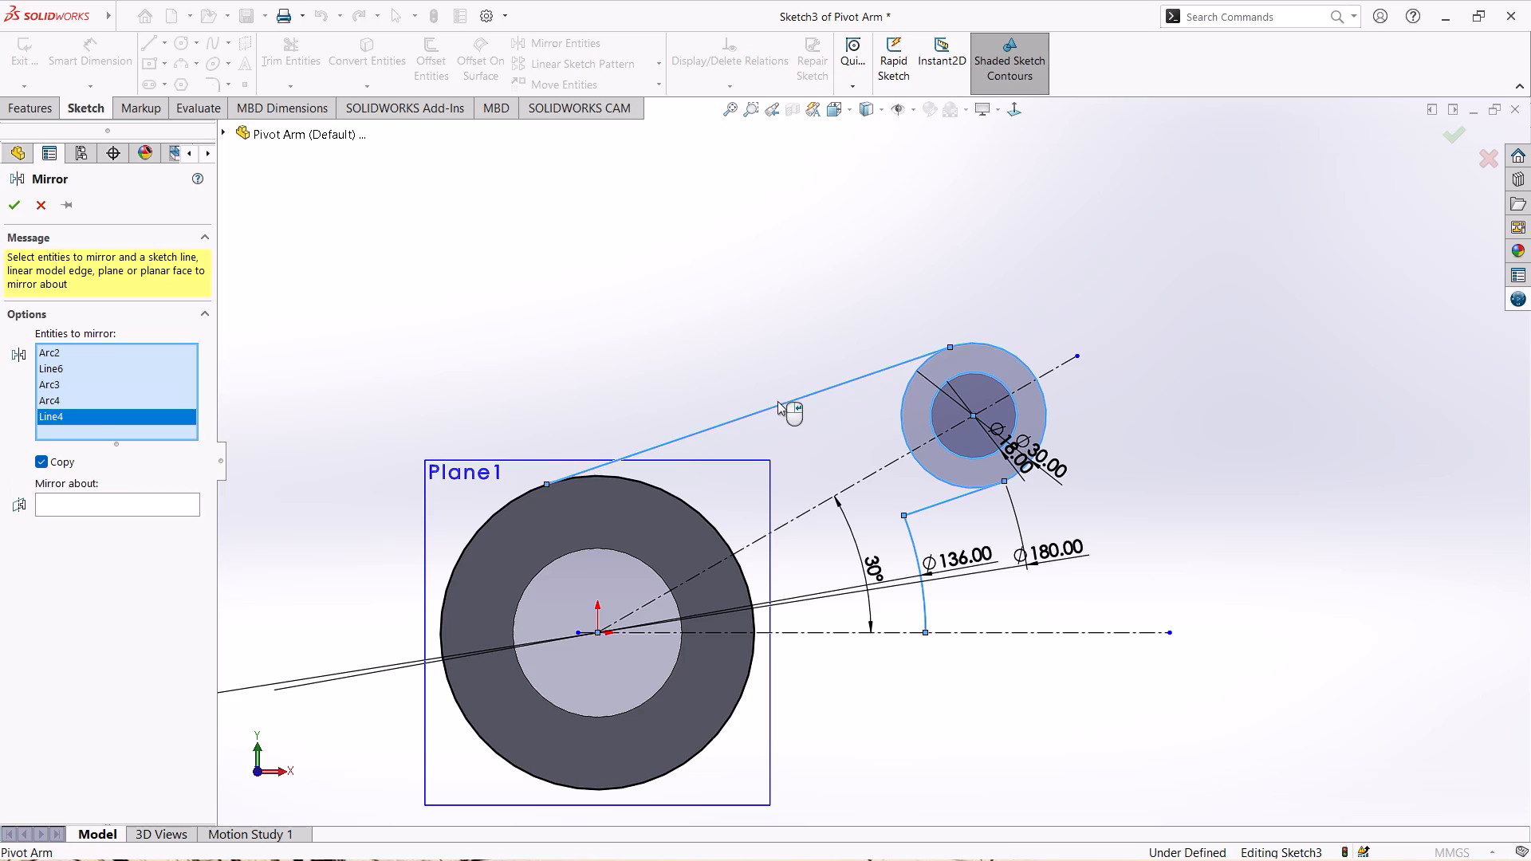
click(85, 505)
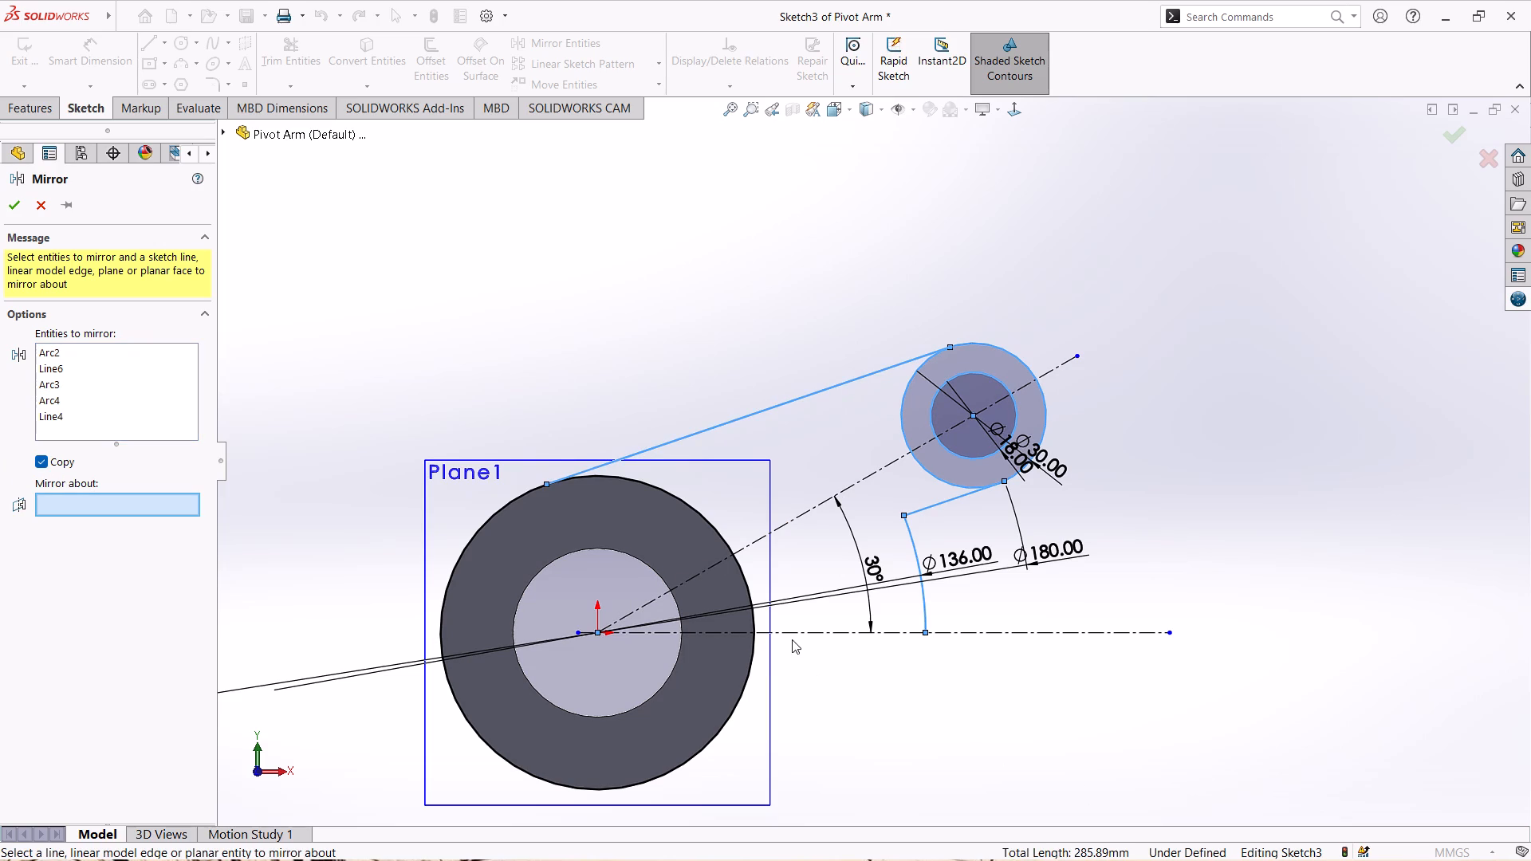
click(813, 631)
scroll(931, 688, down, 2)
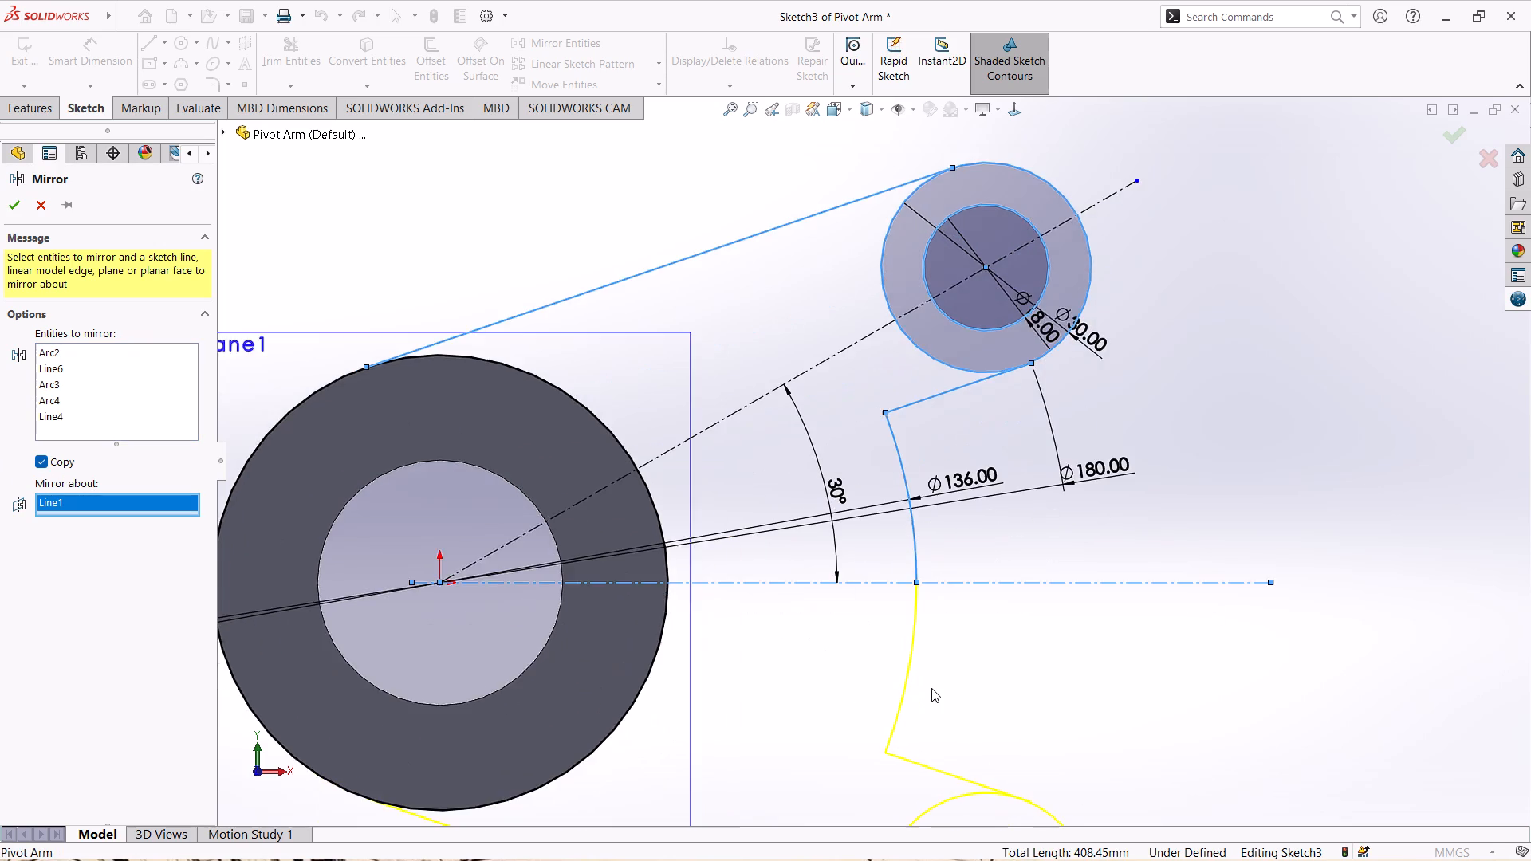
scroll(931, 688, up, 3)
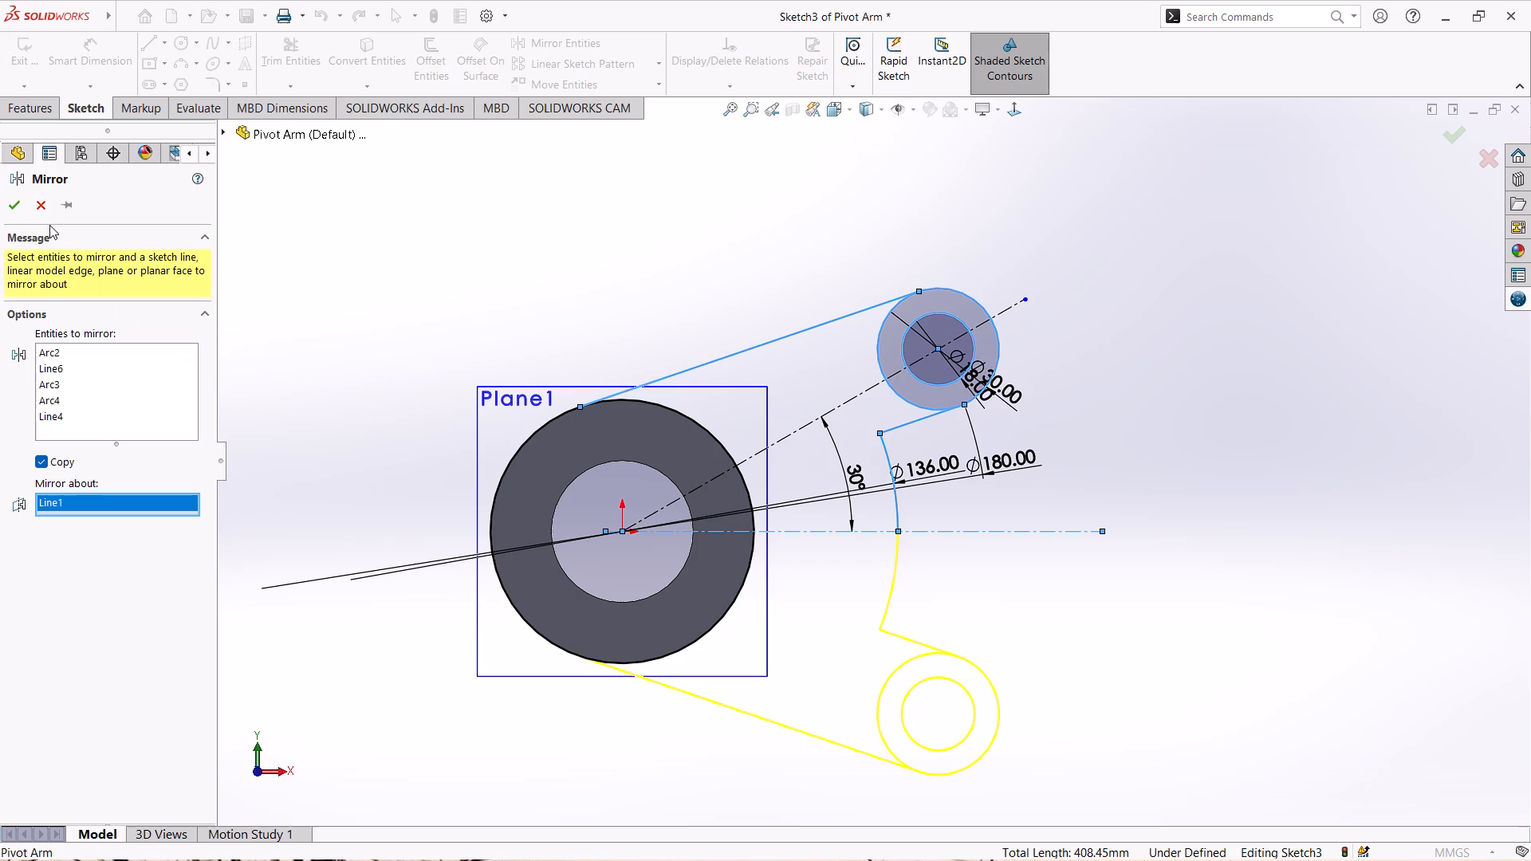
click(14, 212)
scroll(907, 560, down, 1)
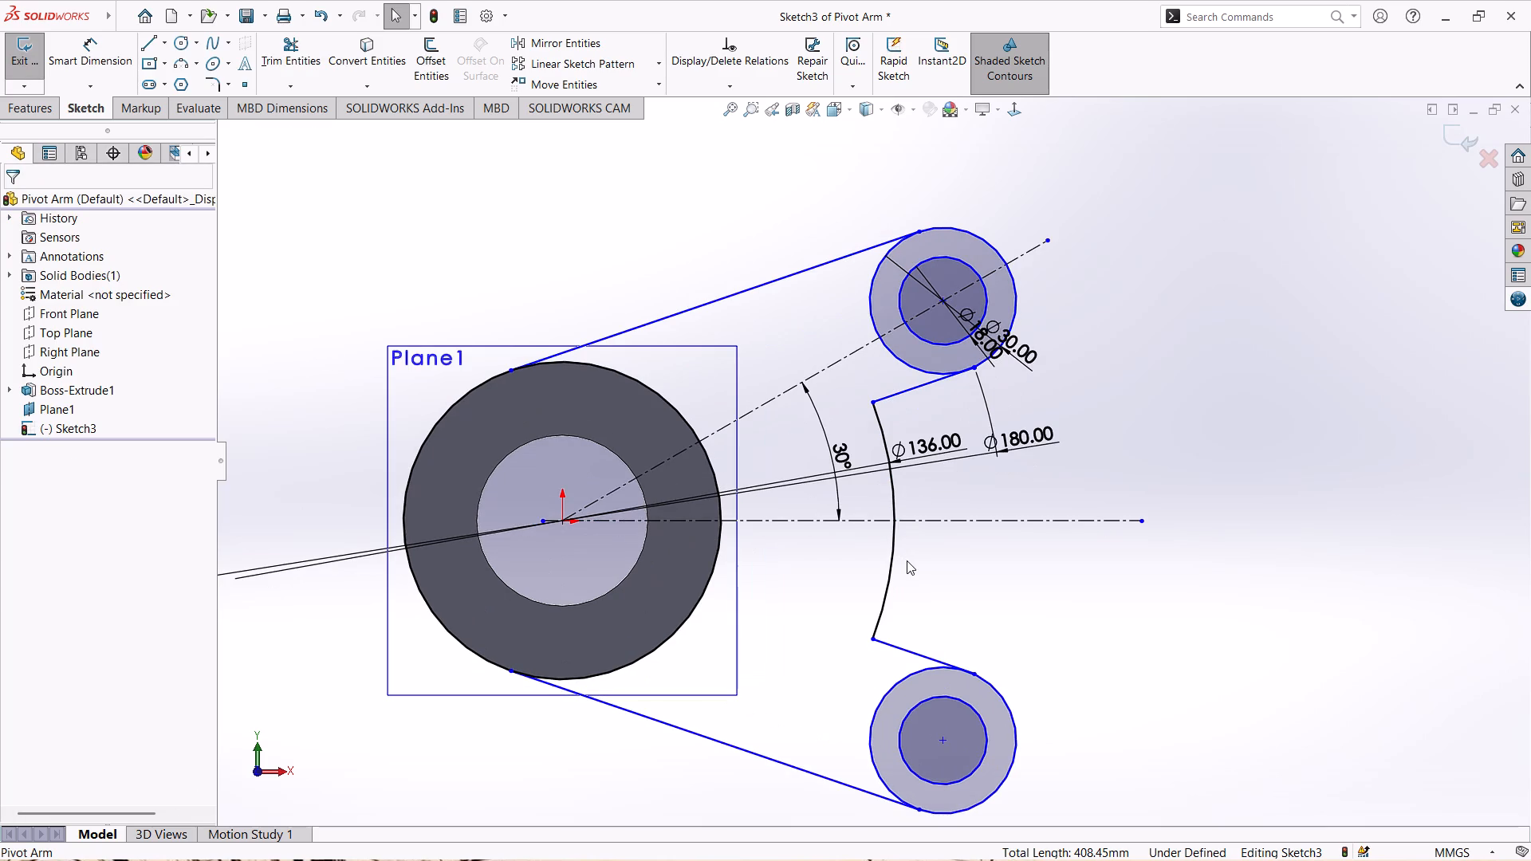
Move the 180 mm, 30 mm and 18 mm diameter dimensions clear of the upper concentric circles so they no longer overlap.
scroll(907, 560, up, 1)
scroll(903, 563, down, 1)
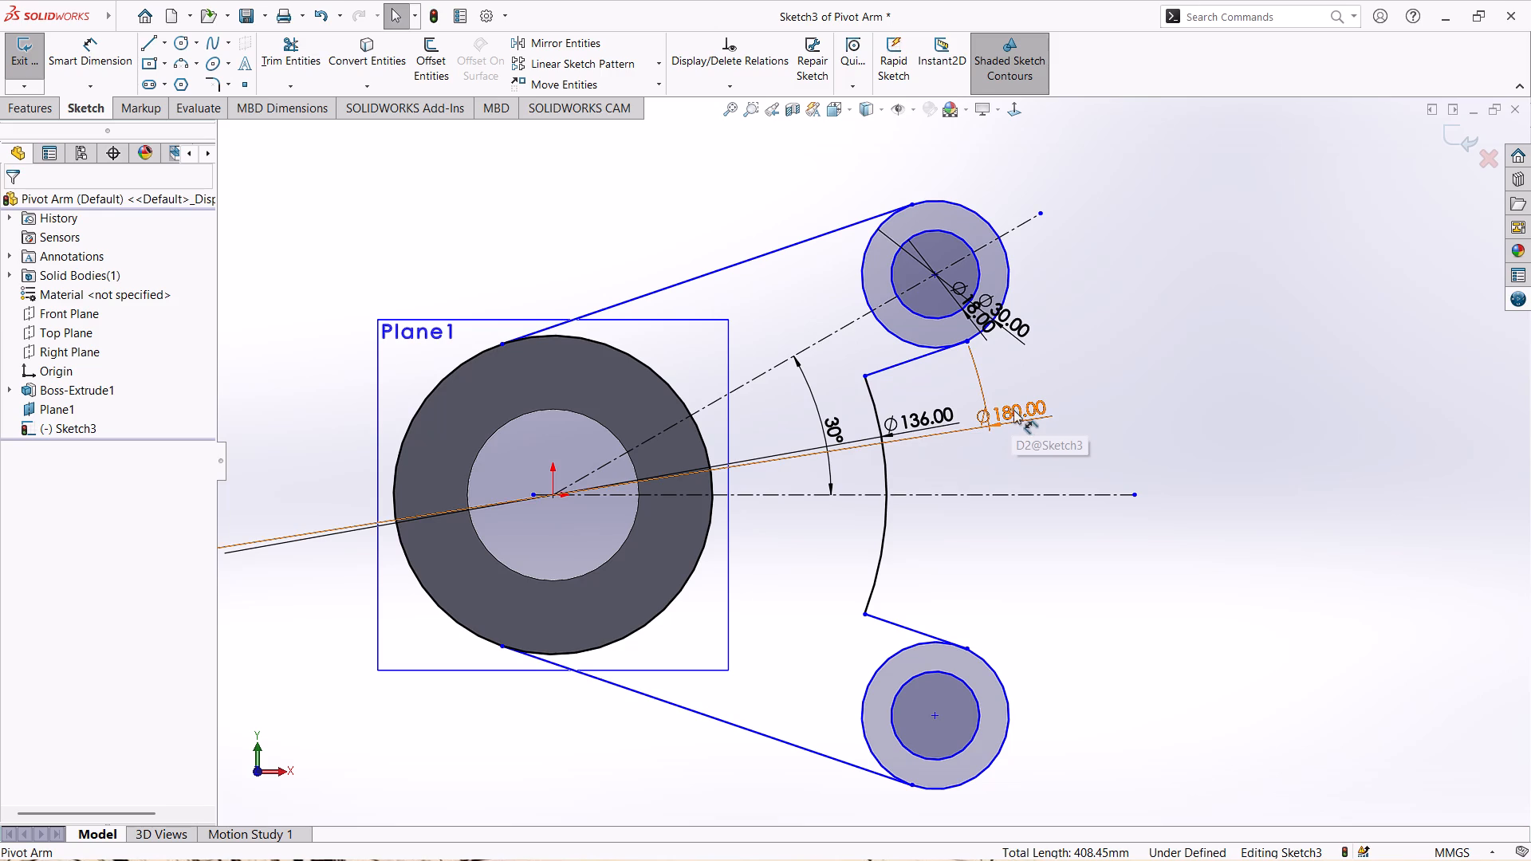
drag(1017, 411, 1007, 222)
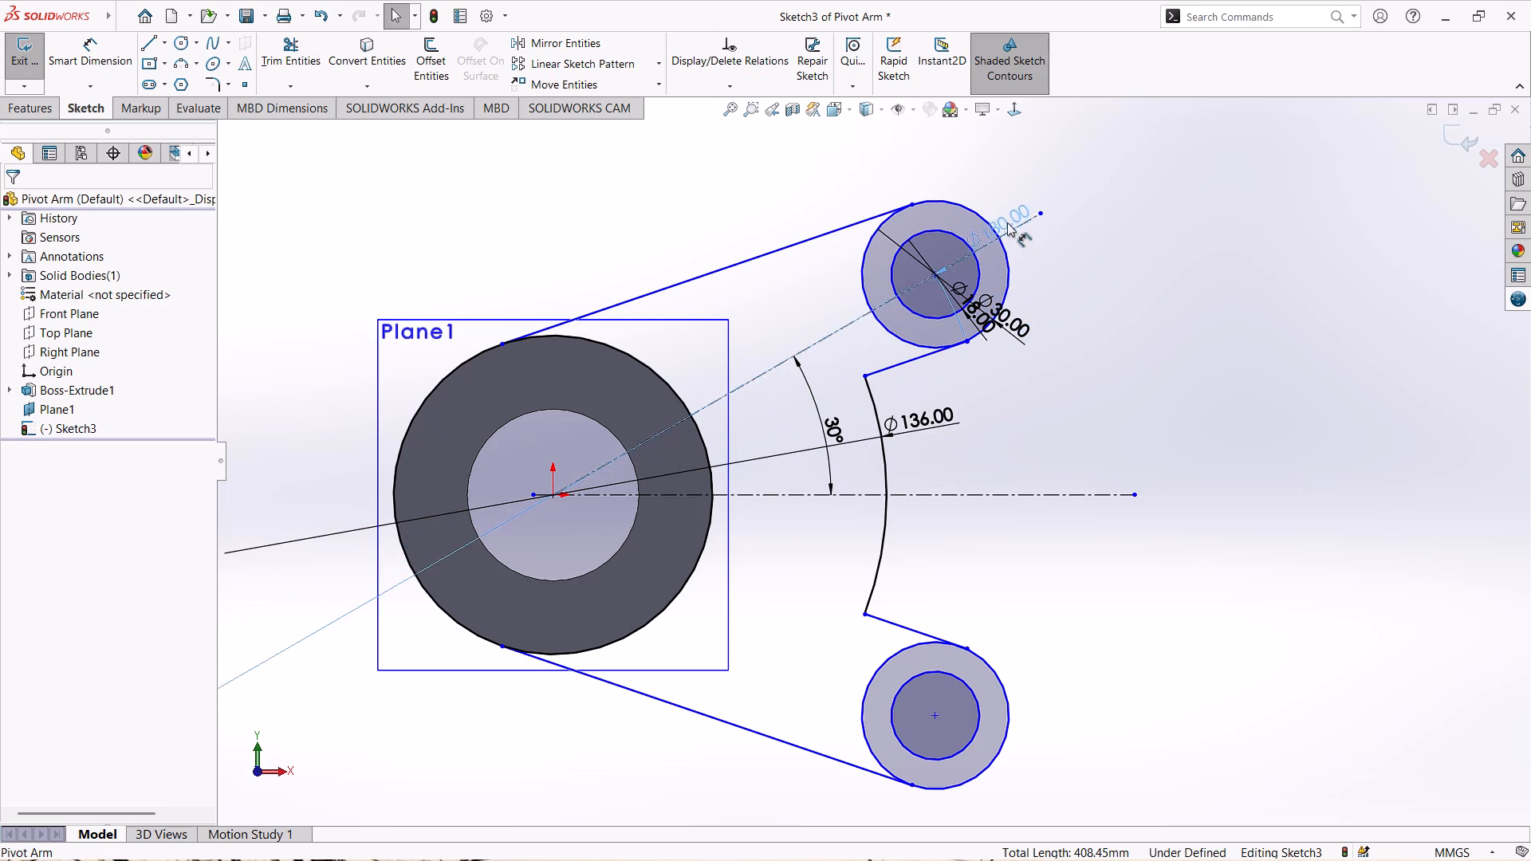
drag(1007, 222, 1022, 185)
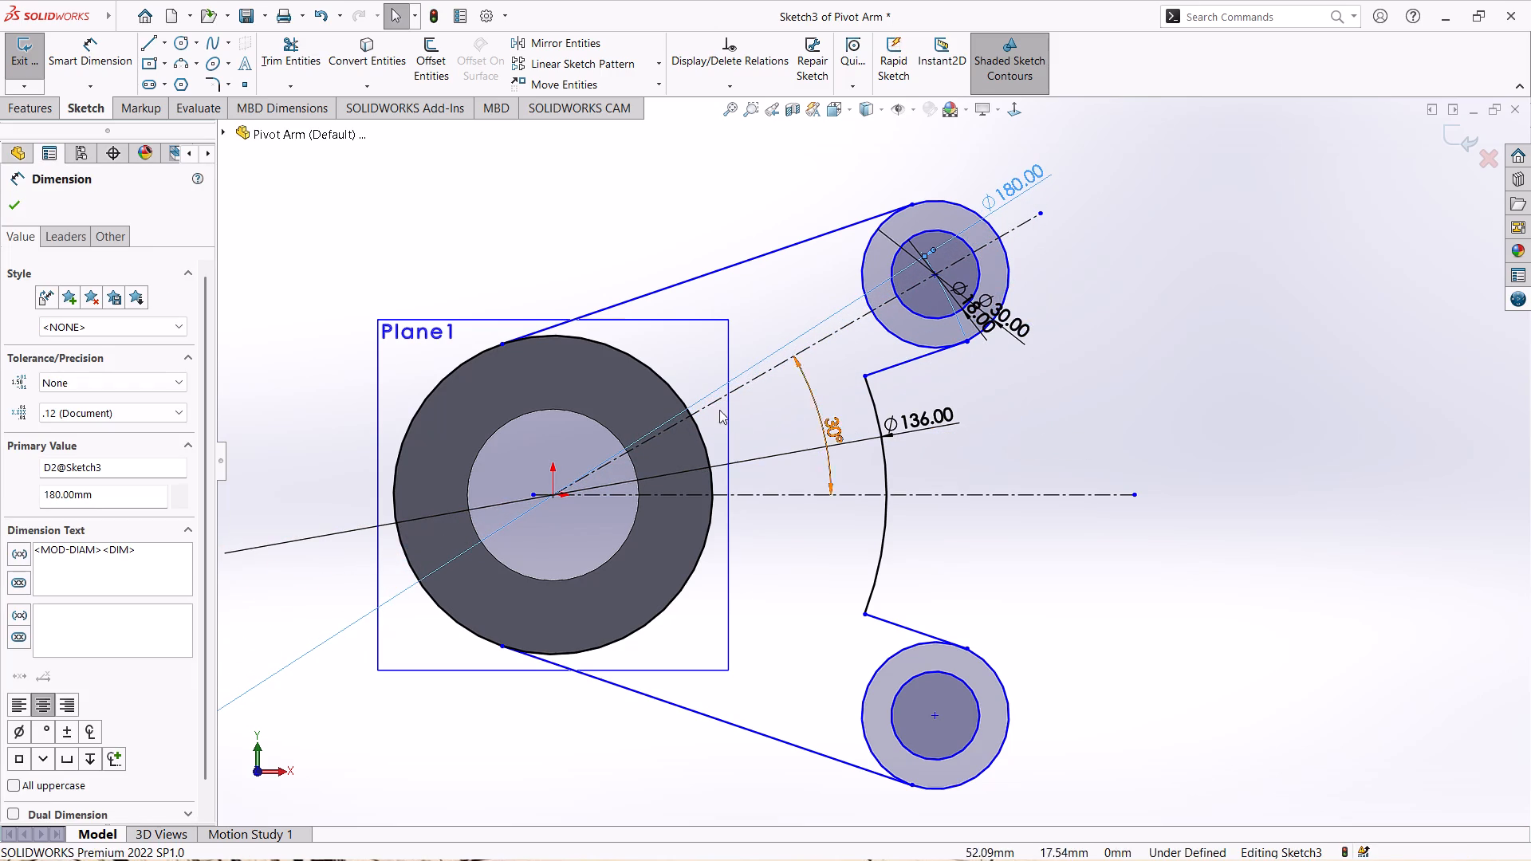
drag(1016, 328, 1014, 269)
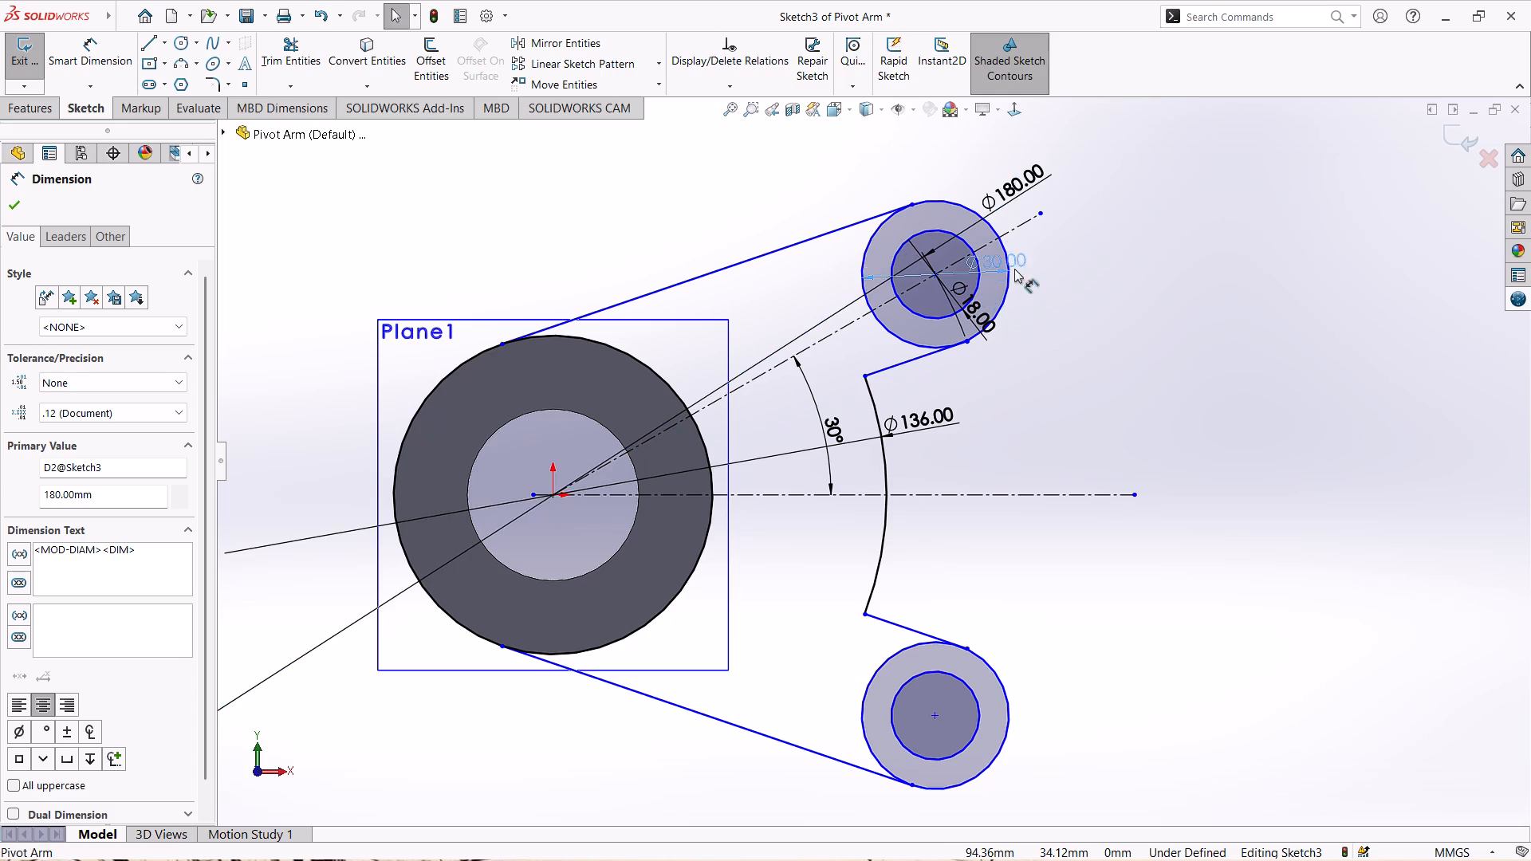
drag(1014, 269, 1101, 260)
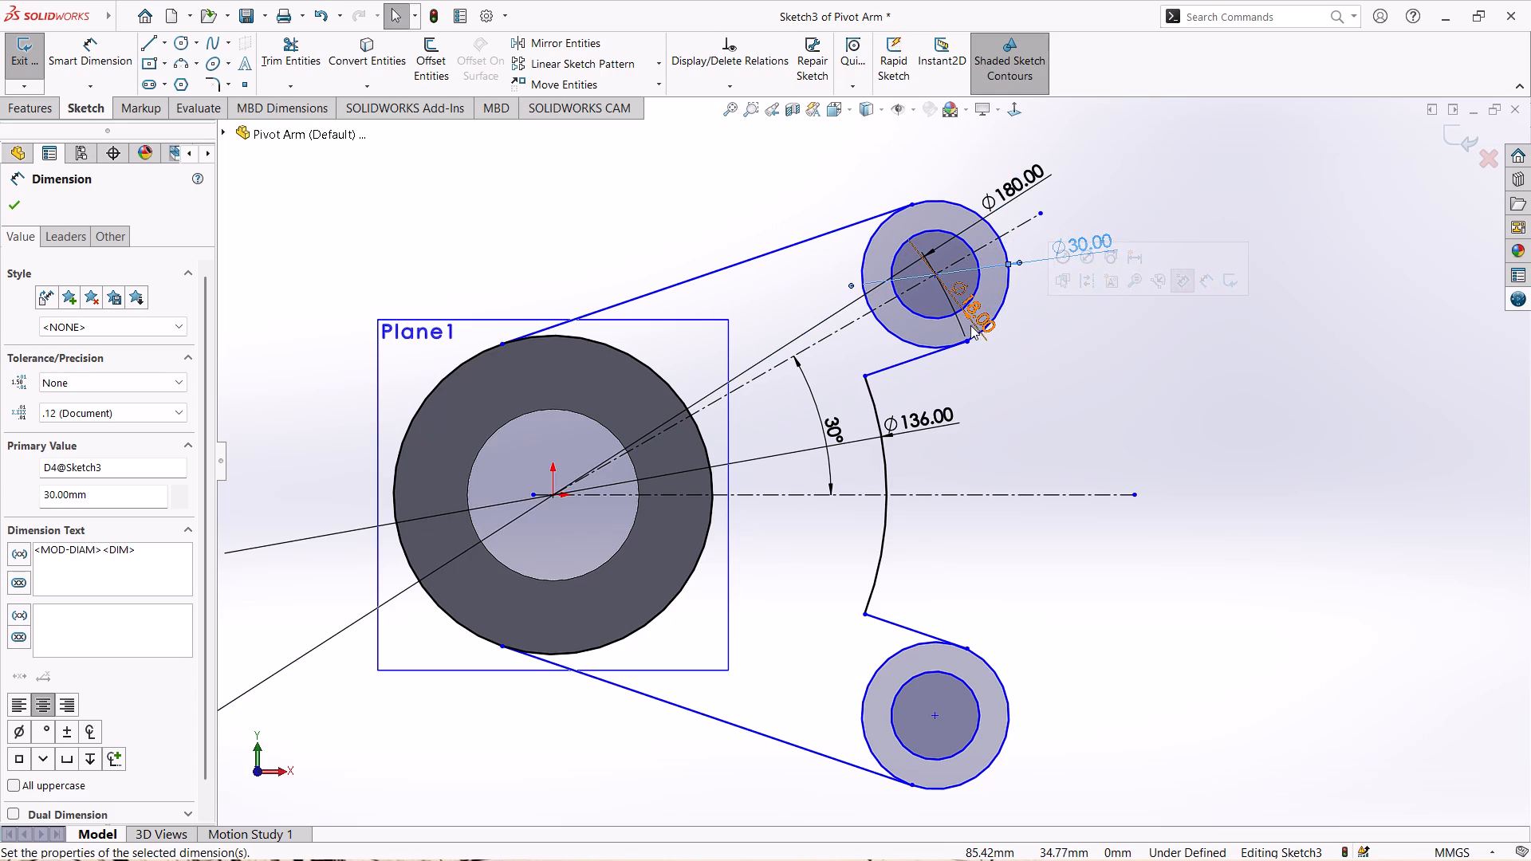
drag(990, 323, 1116, 399)
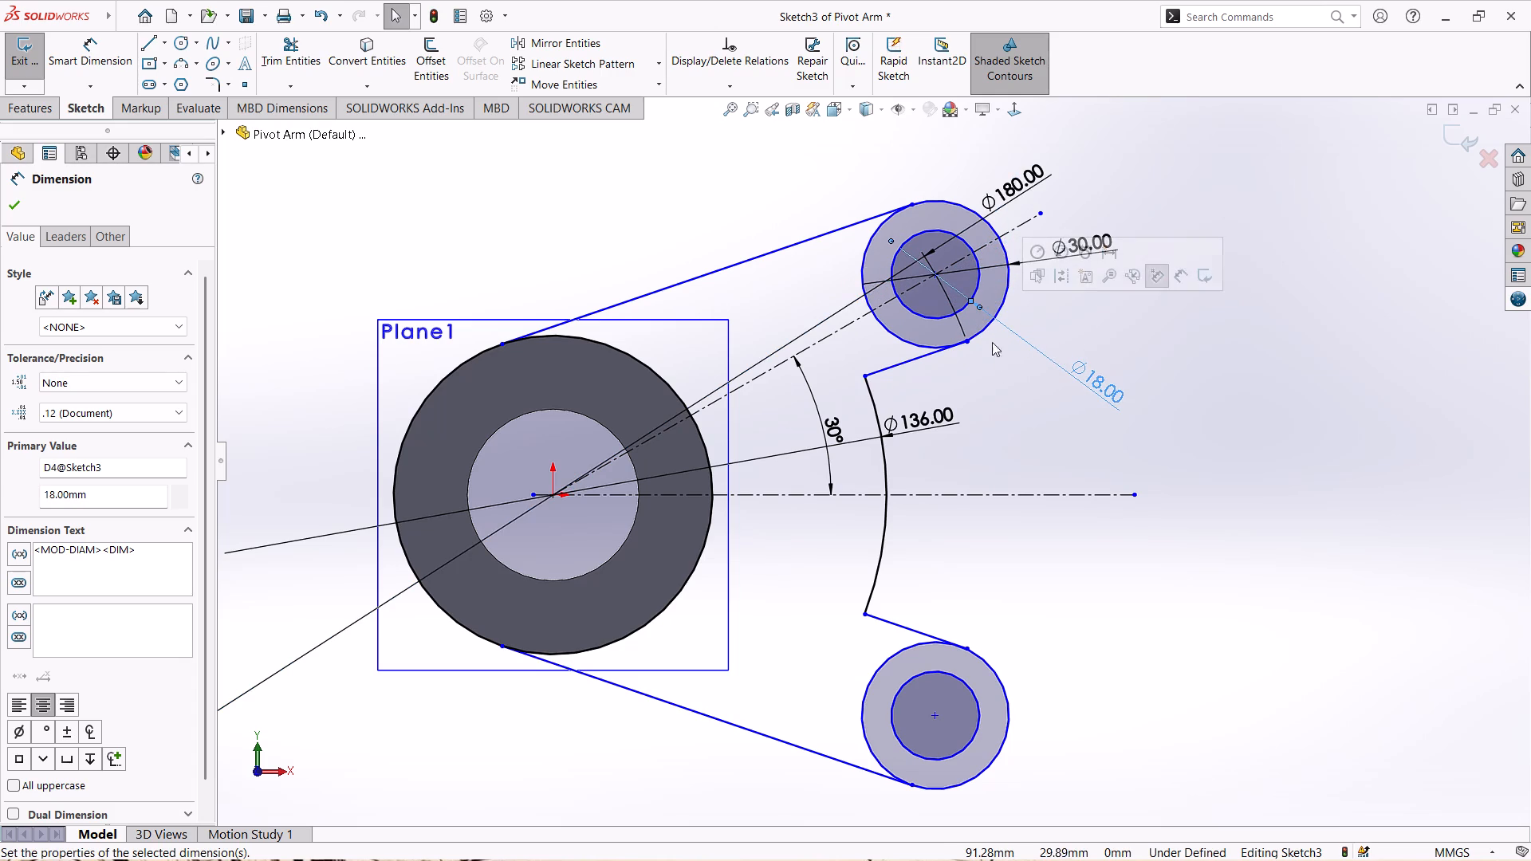
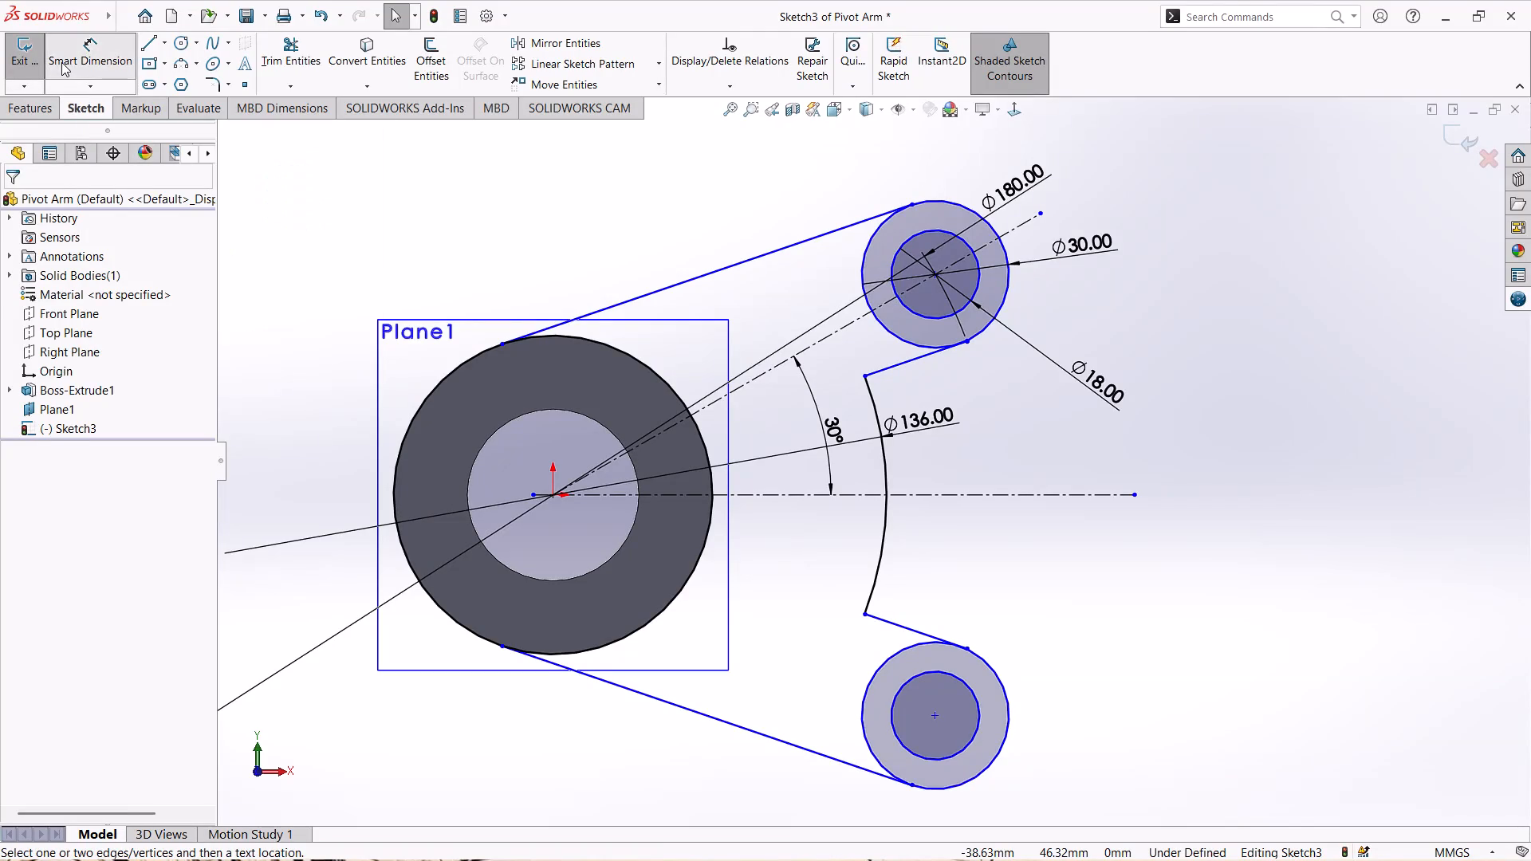
Dimension the horizontal distance from the origin to the upper concentric circles' center, accepting the proposed value, and finish the sketch.
click(553, 493)
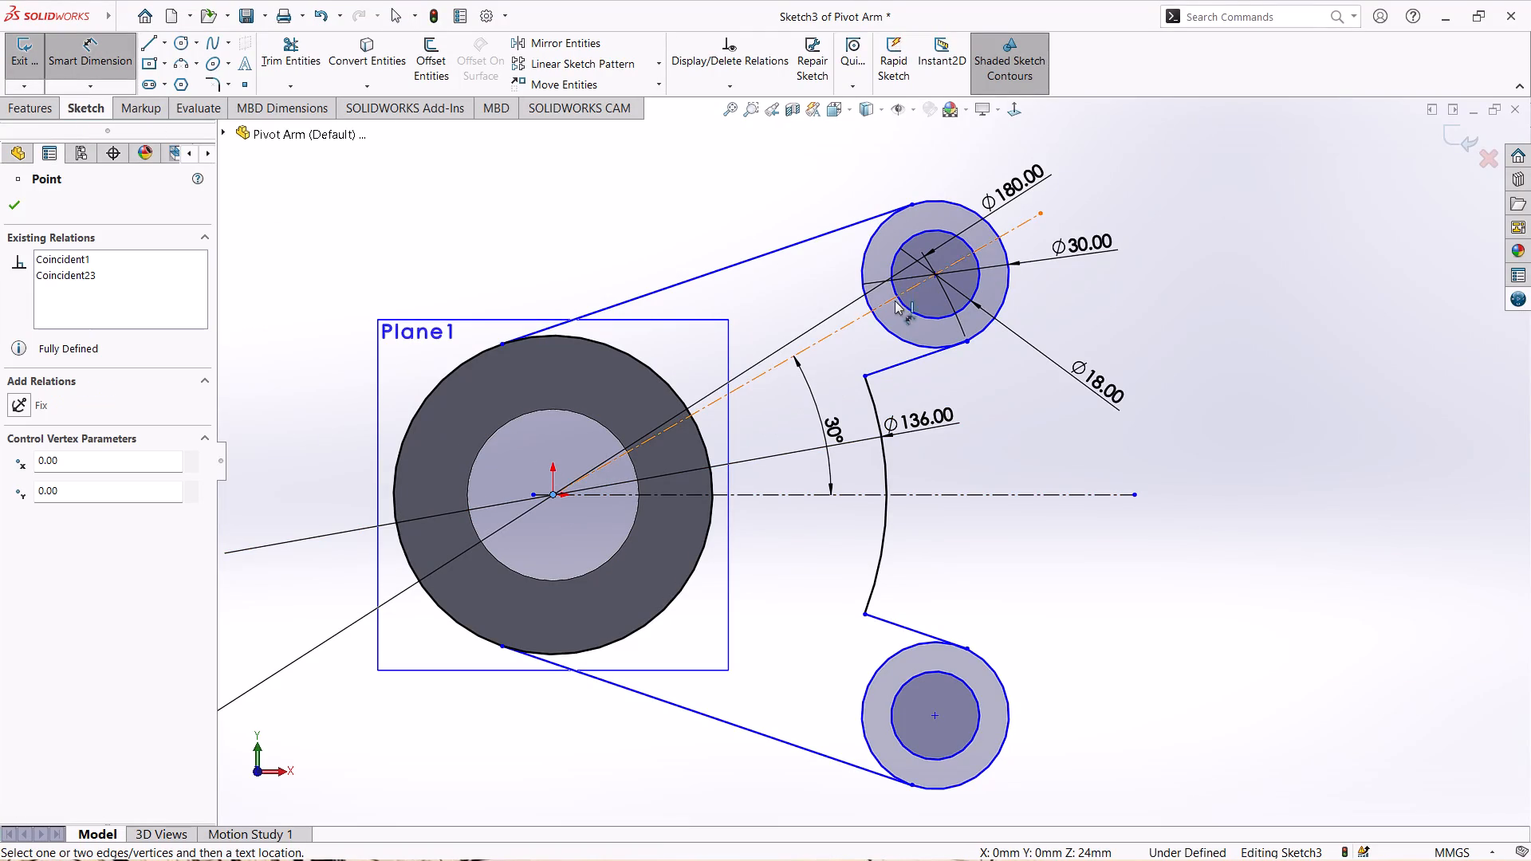
click(936, 273)
click(736, 180)
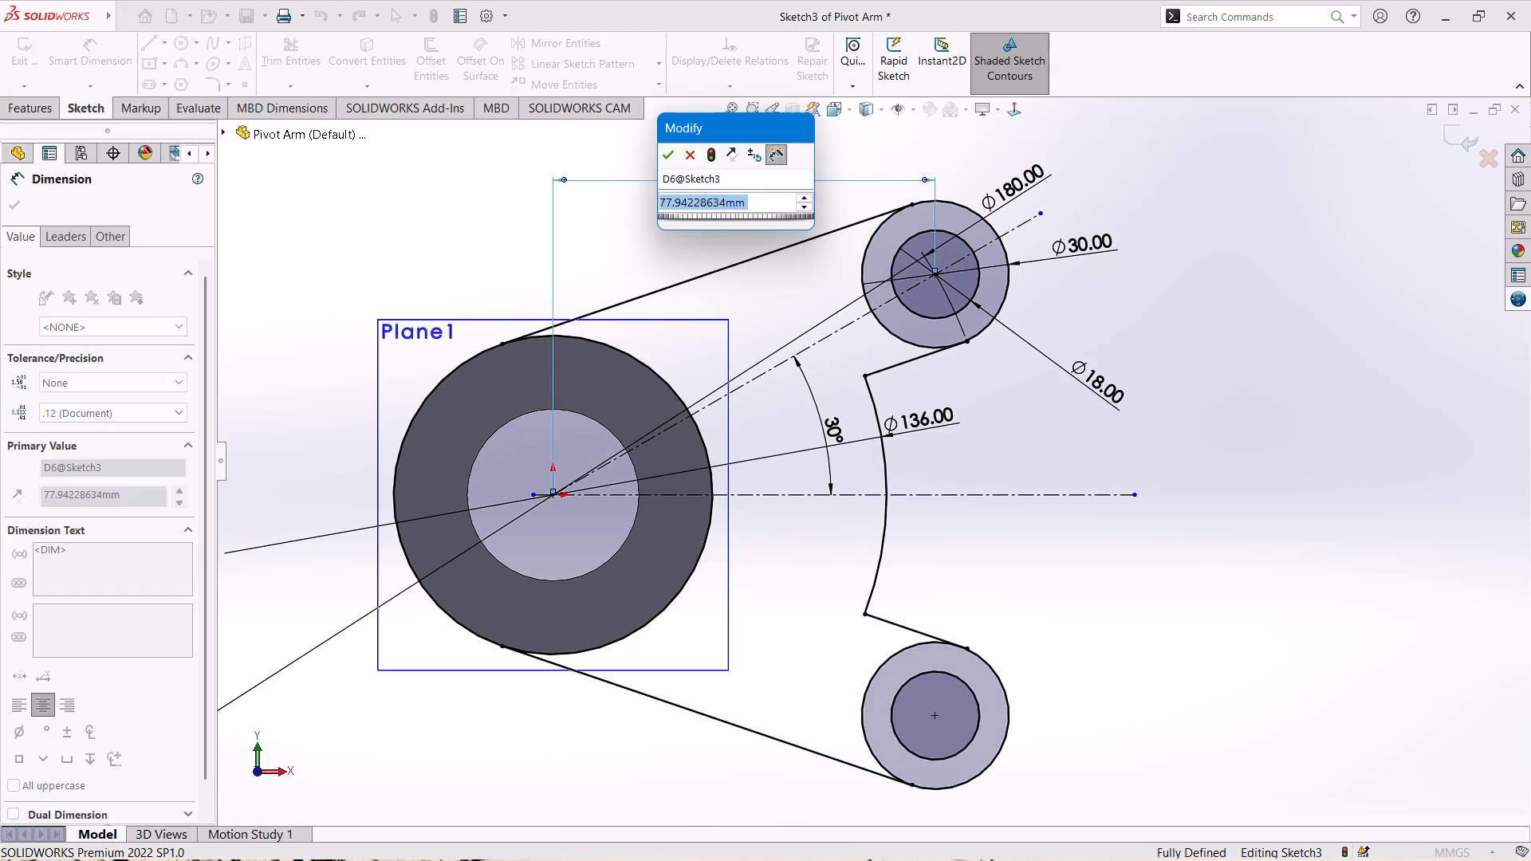
click(665, 159)
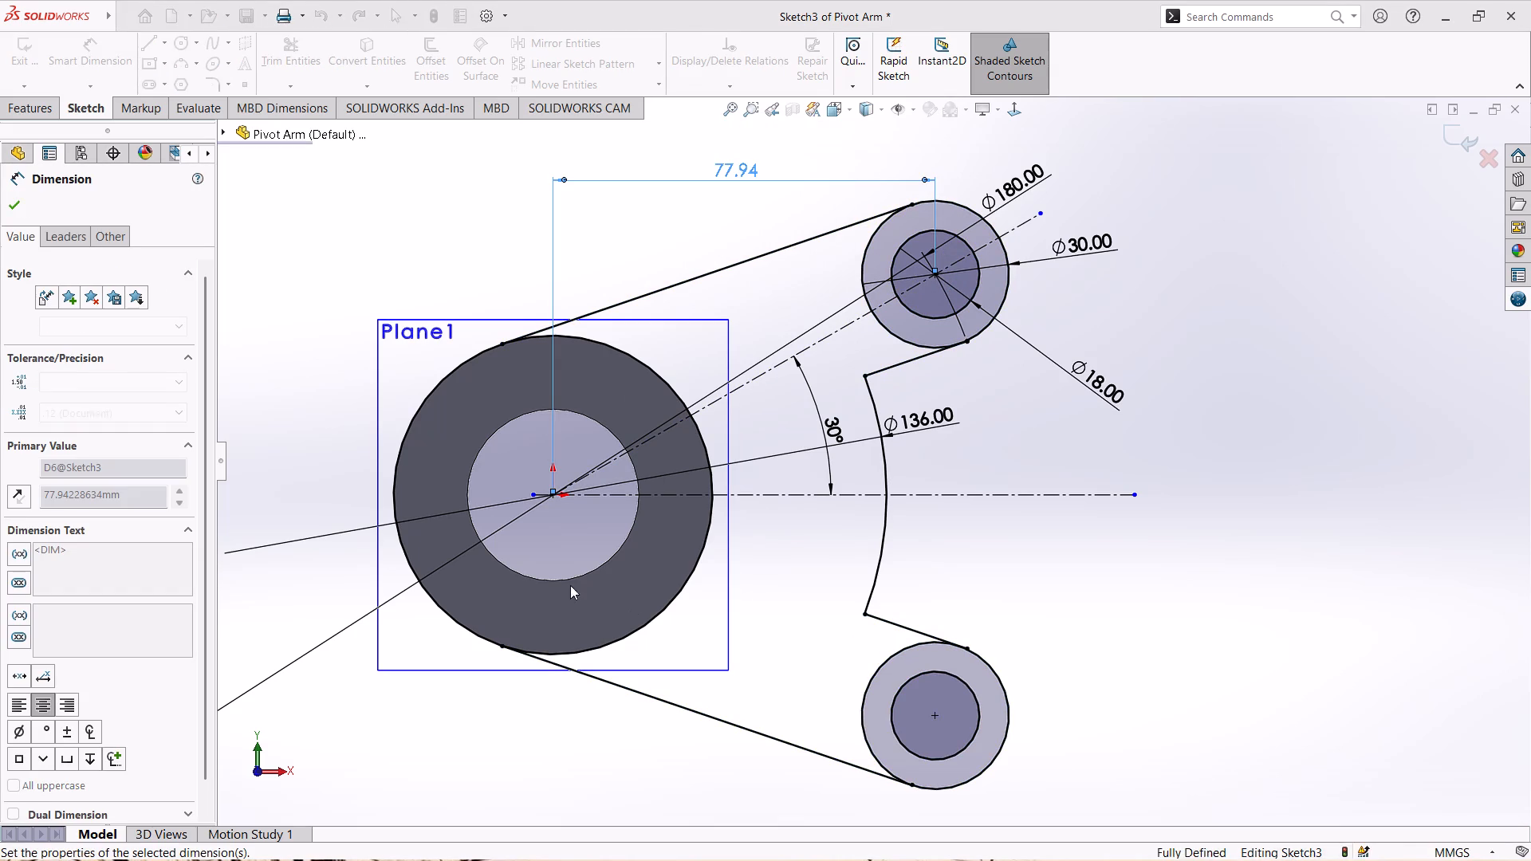
scroll(695, 509, up, 1)
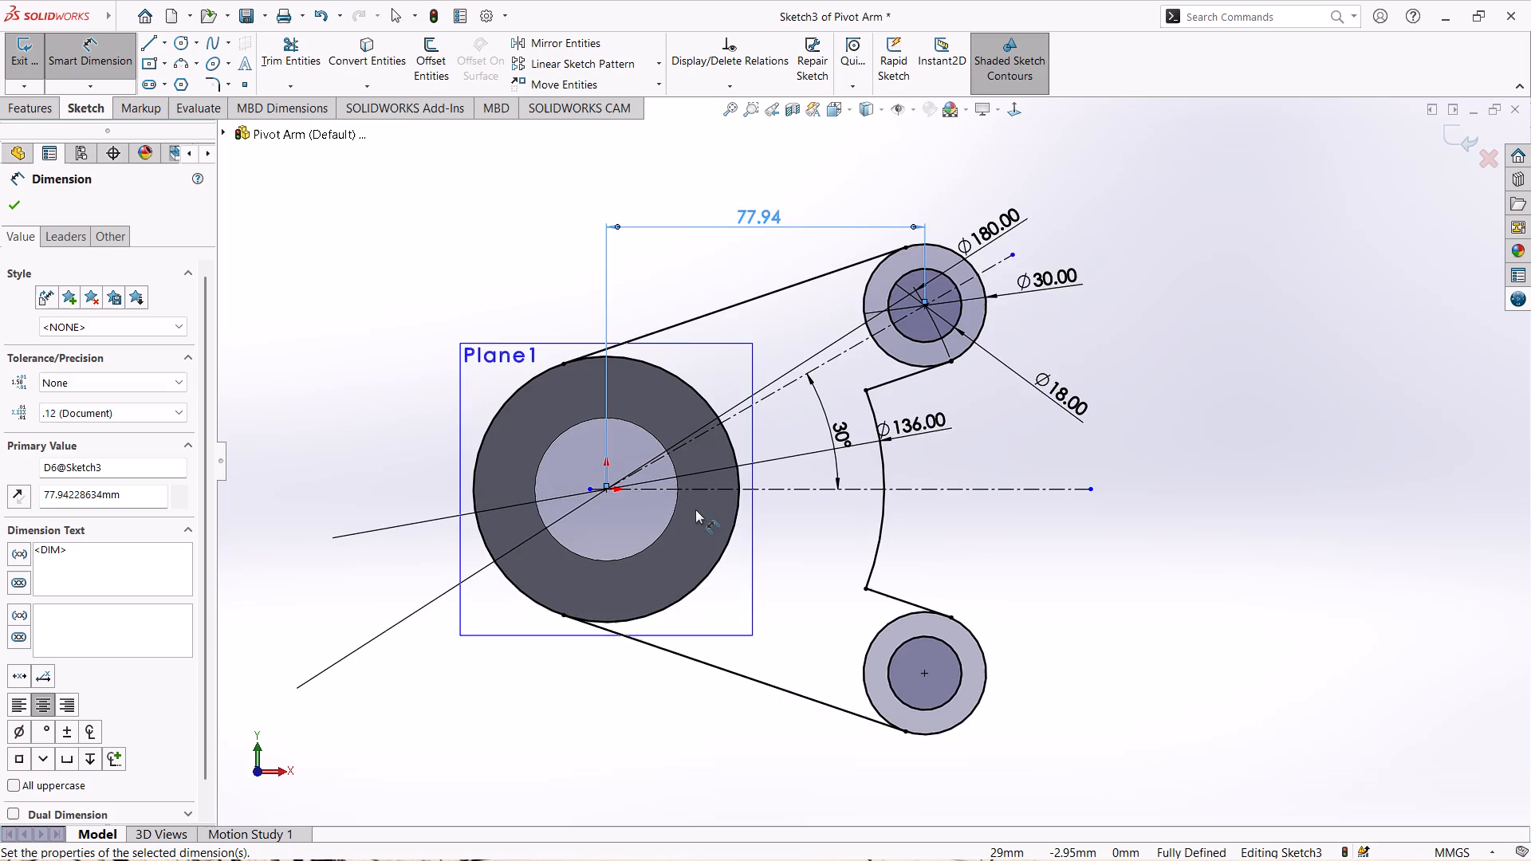
scroll(695, 509, down, 1)
scroll(695, 509, up, 1)
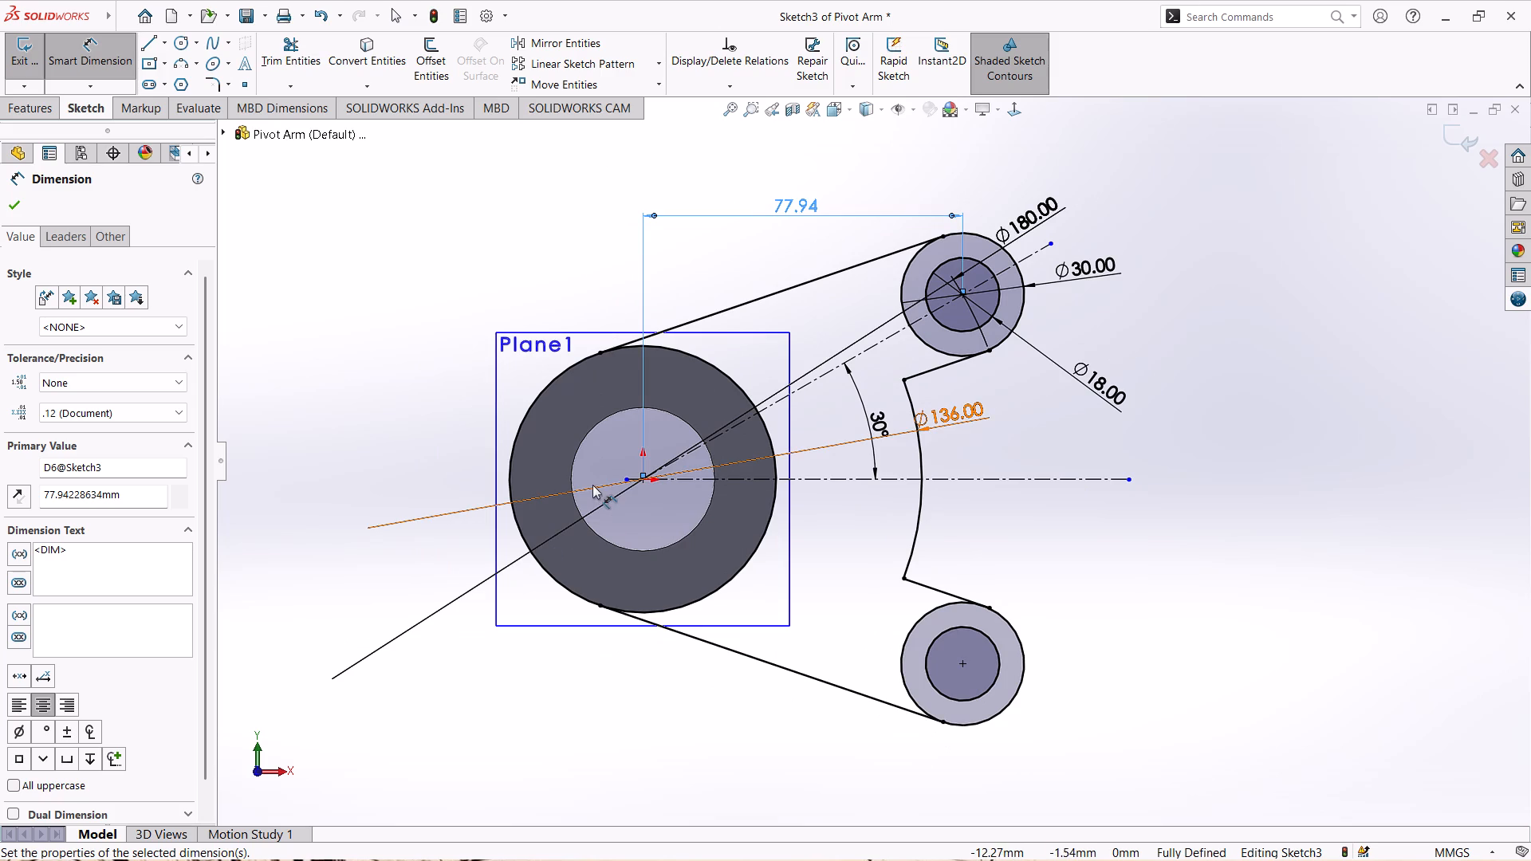
click(13, 67)
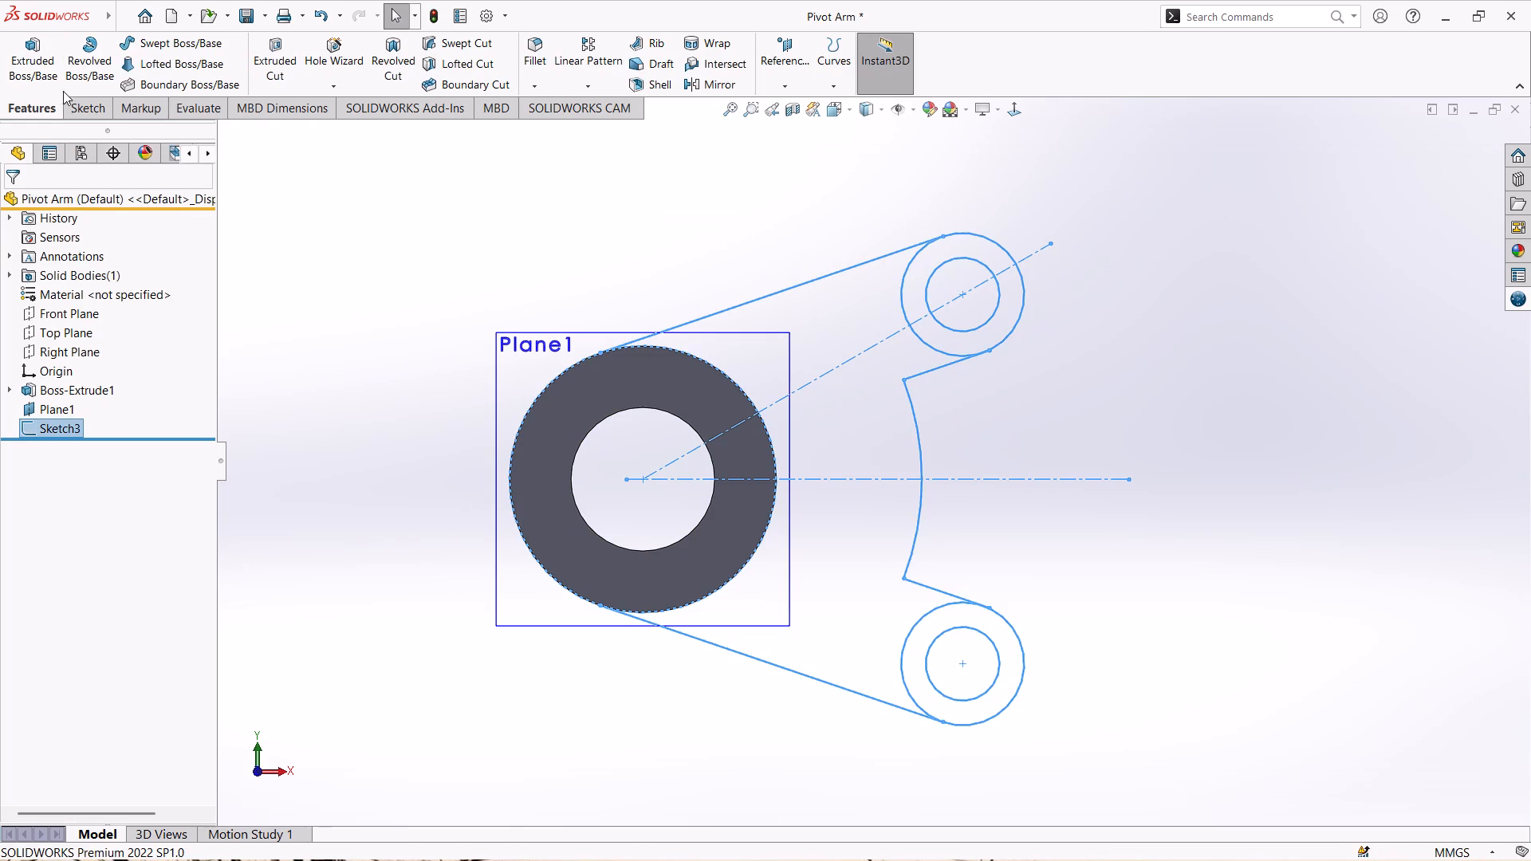
Extrude the web region between the large cylinder and the small circles Blind 21 mm, reversed toward the cylinder's body, with merged result.
click(39, 65)
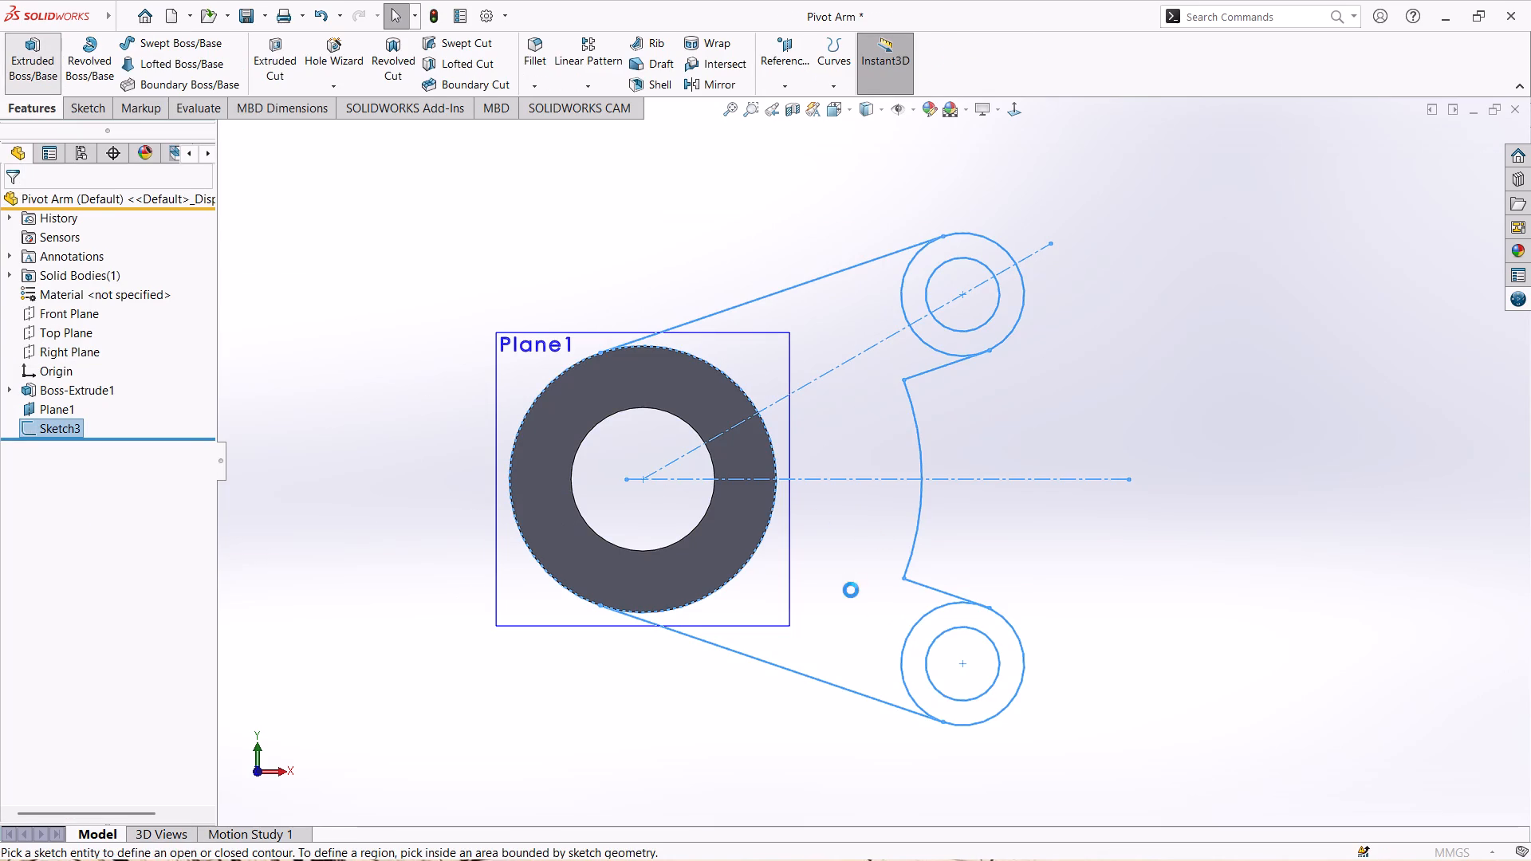
click(868, 616)
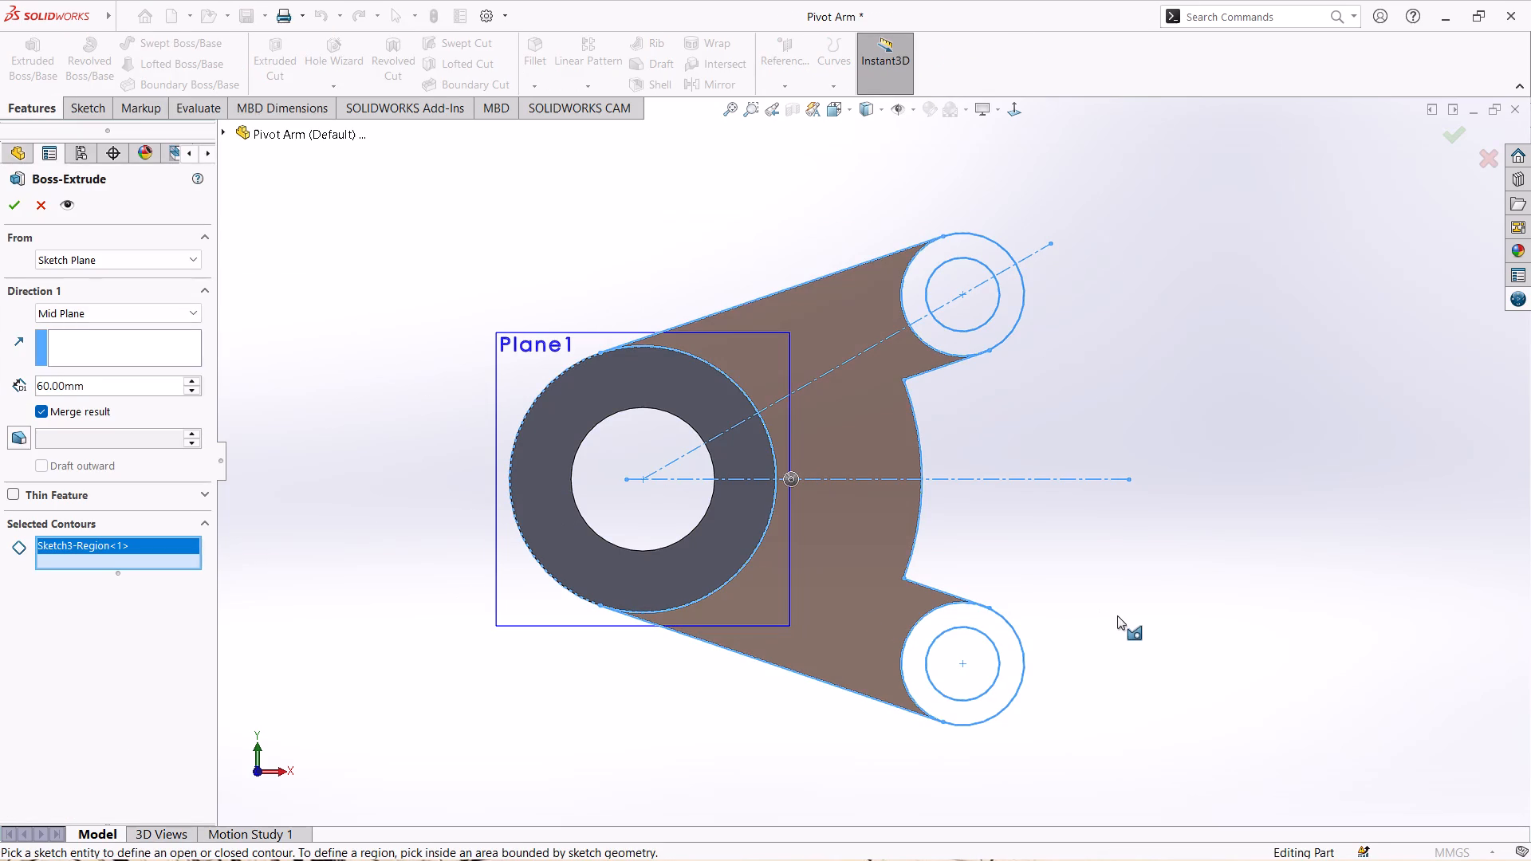
middle_drag(1117, 617, 1067, 515)
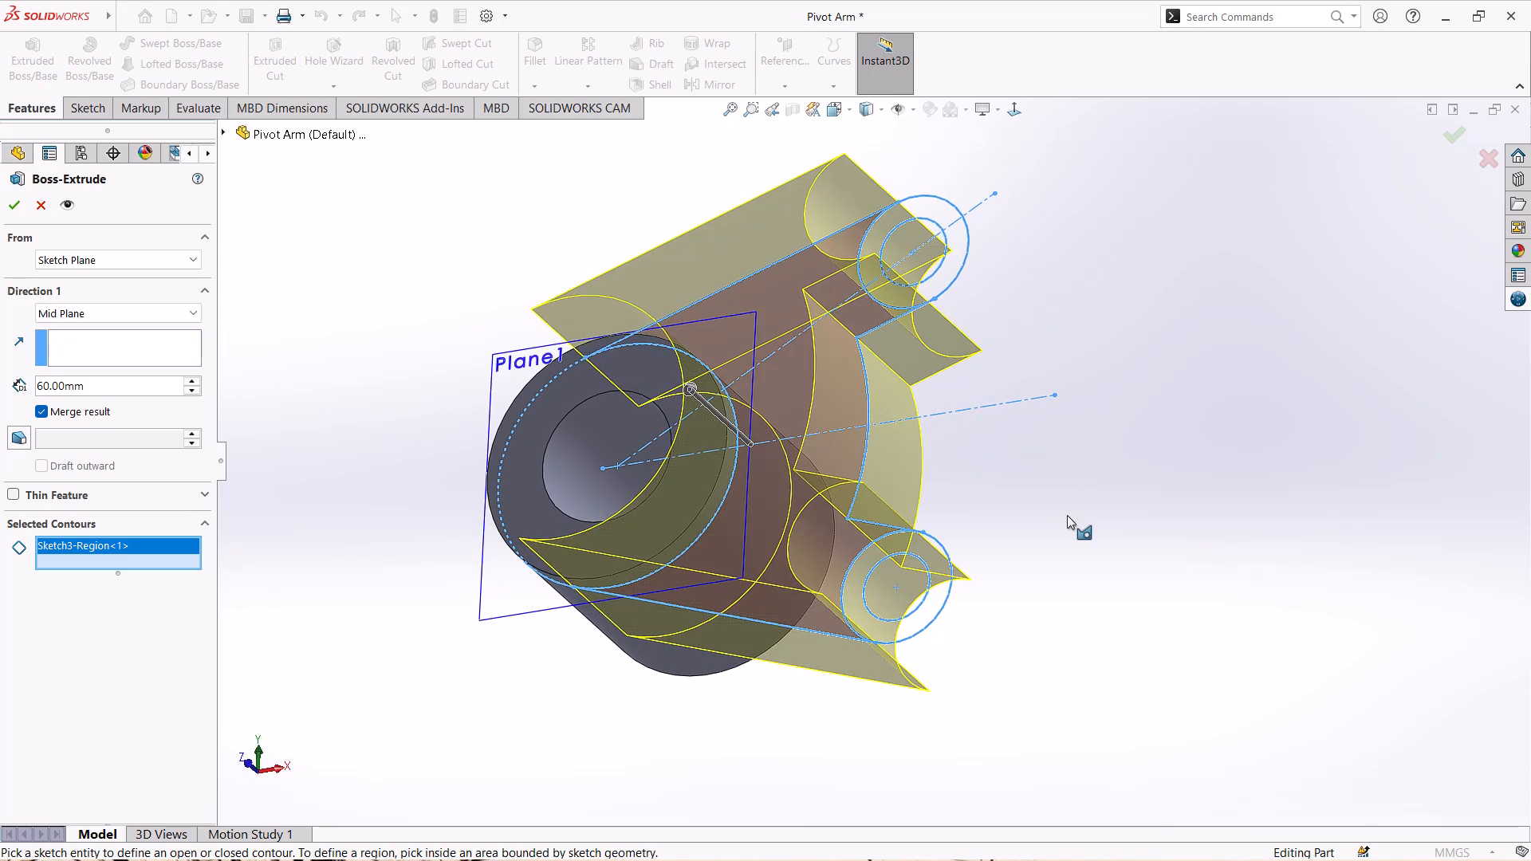
click(117, 313)
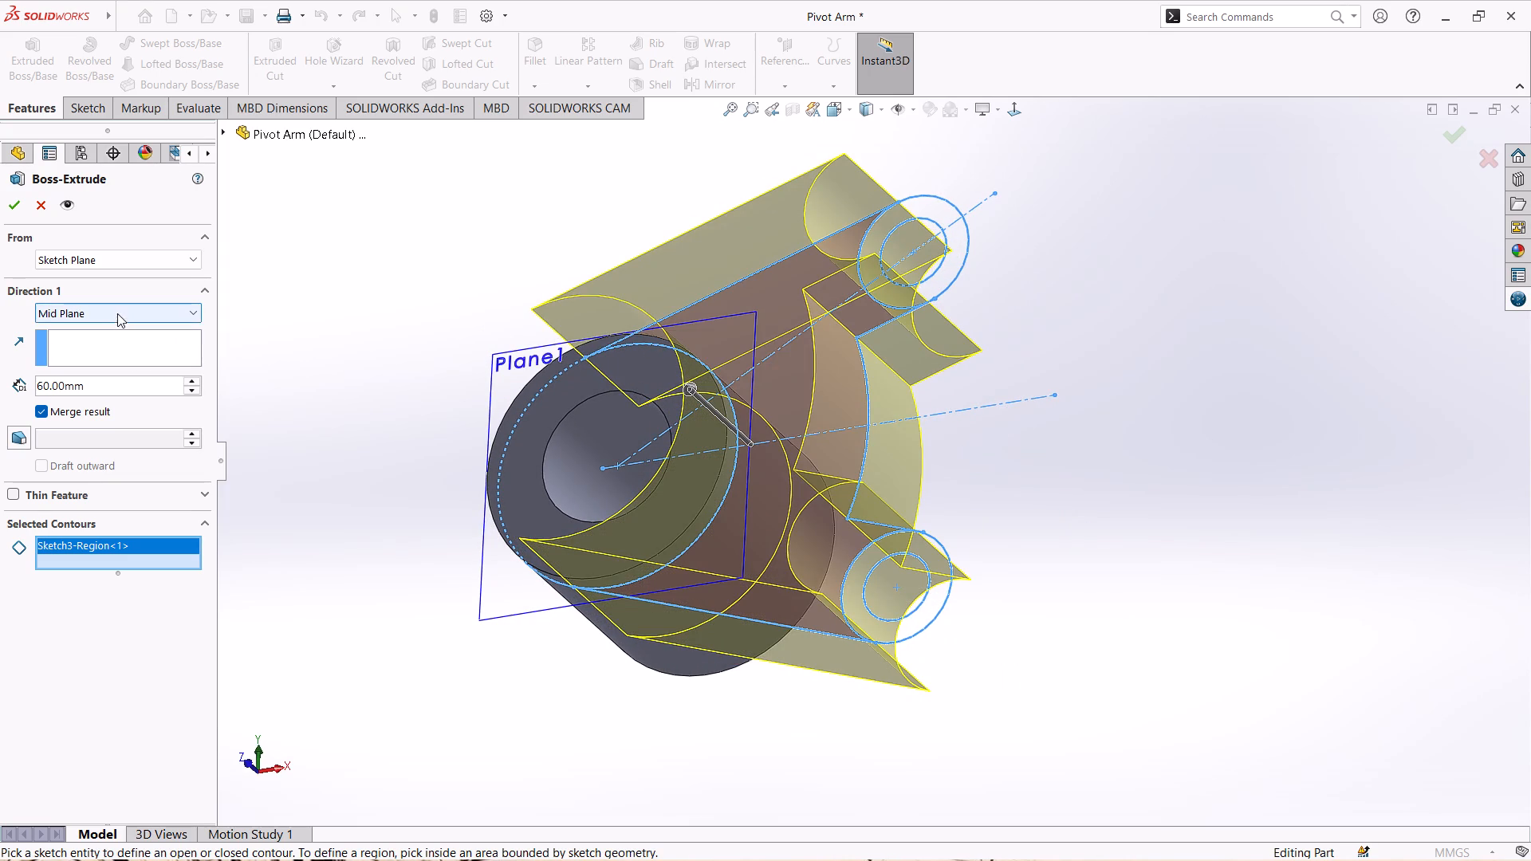
click(90, 332)
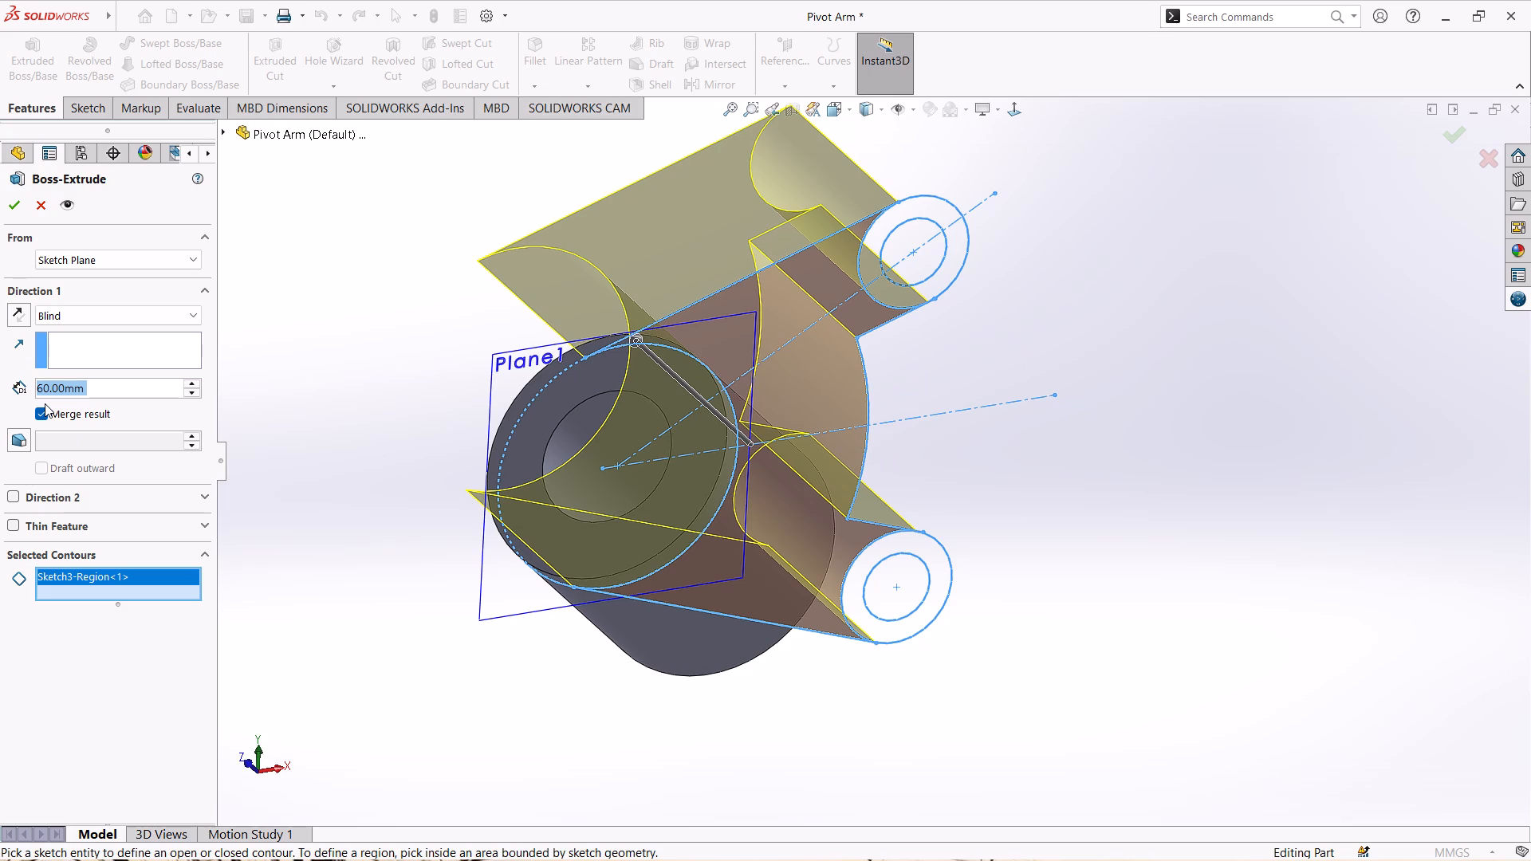
text(21)
key(Return)
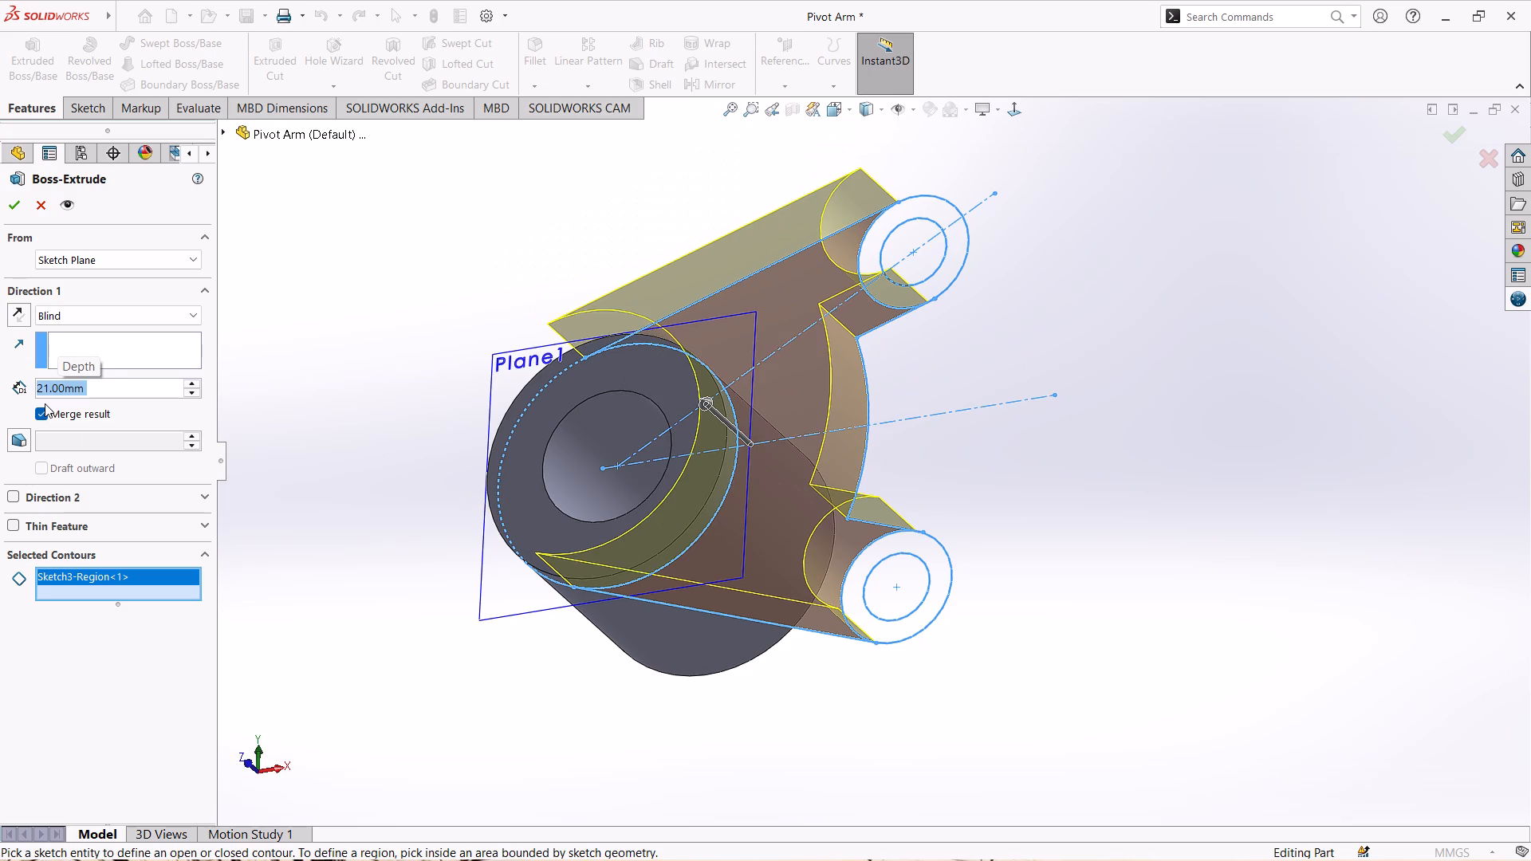
middle_drag(323, 393, 349, 500)
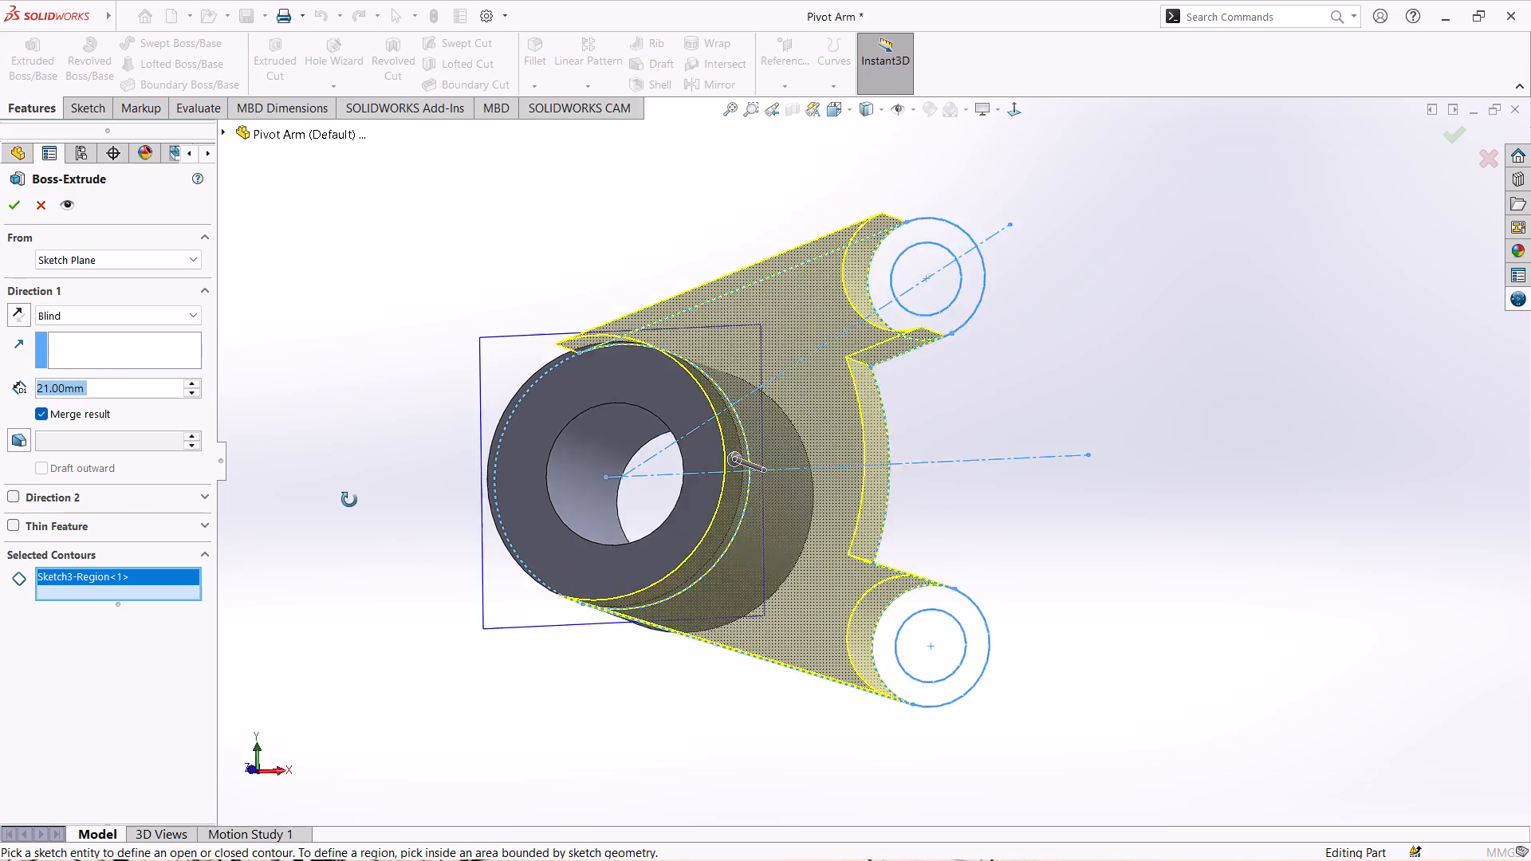
middle_drag(349, 500, 423, 807)
middle_drag(376, 573, 358, 600)
click(21, 321)
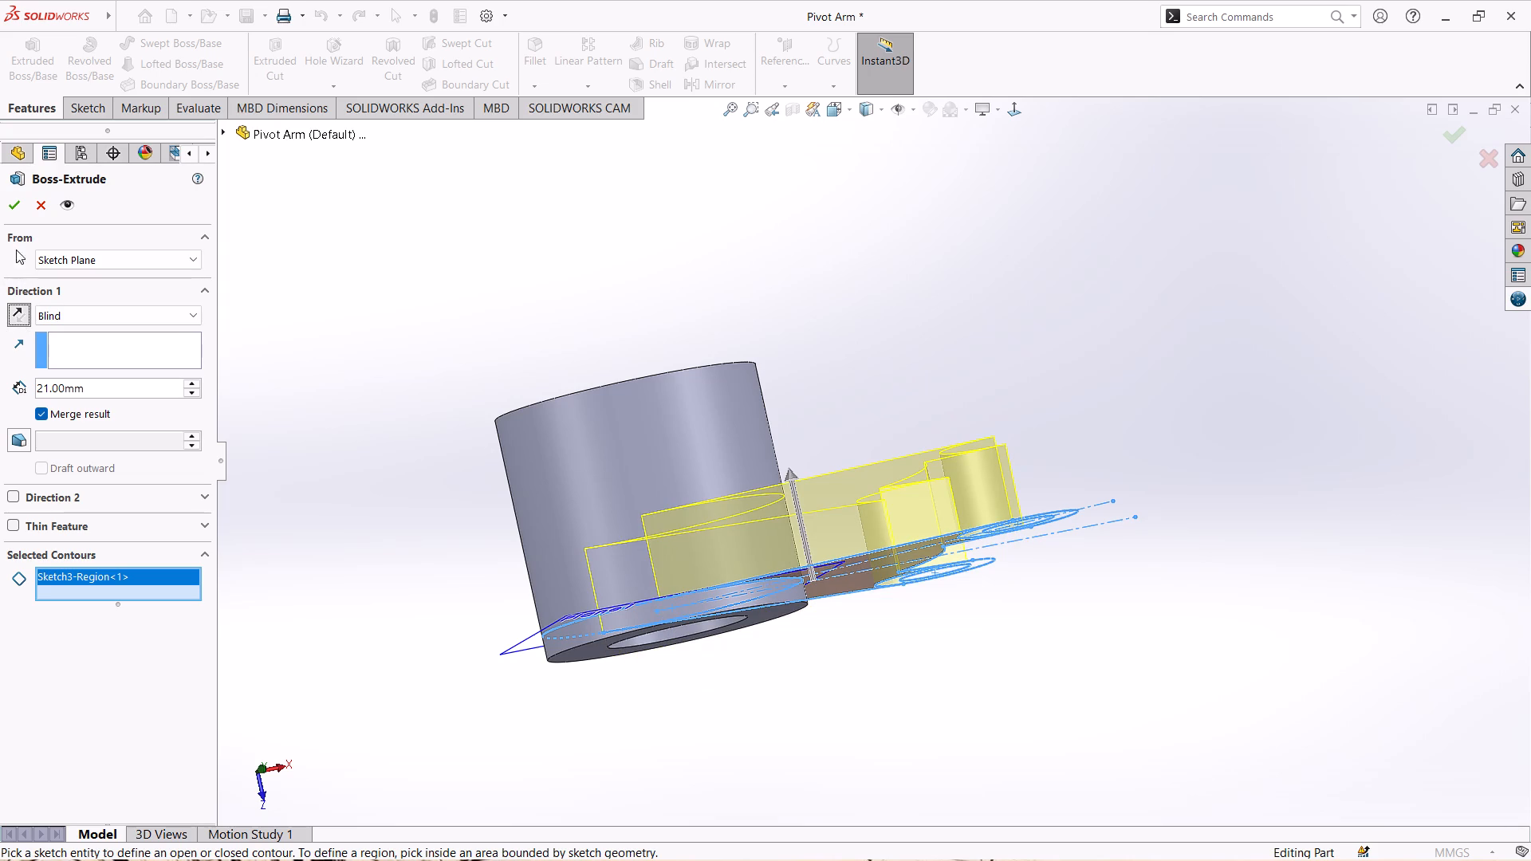
click(6, 206)
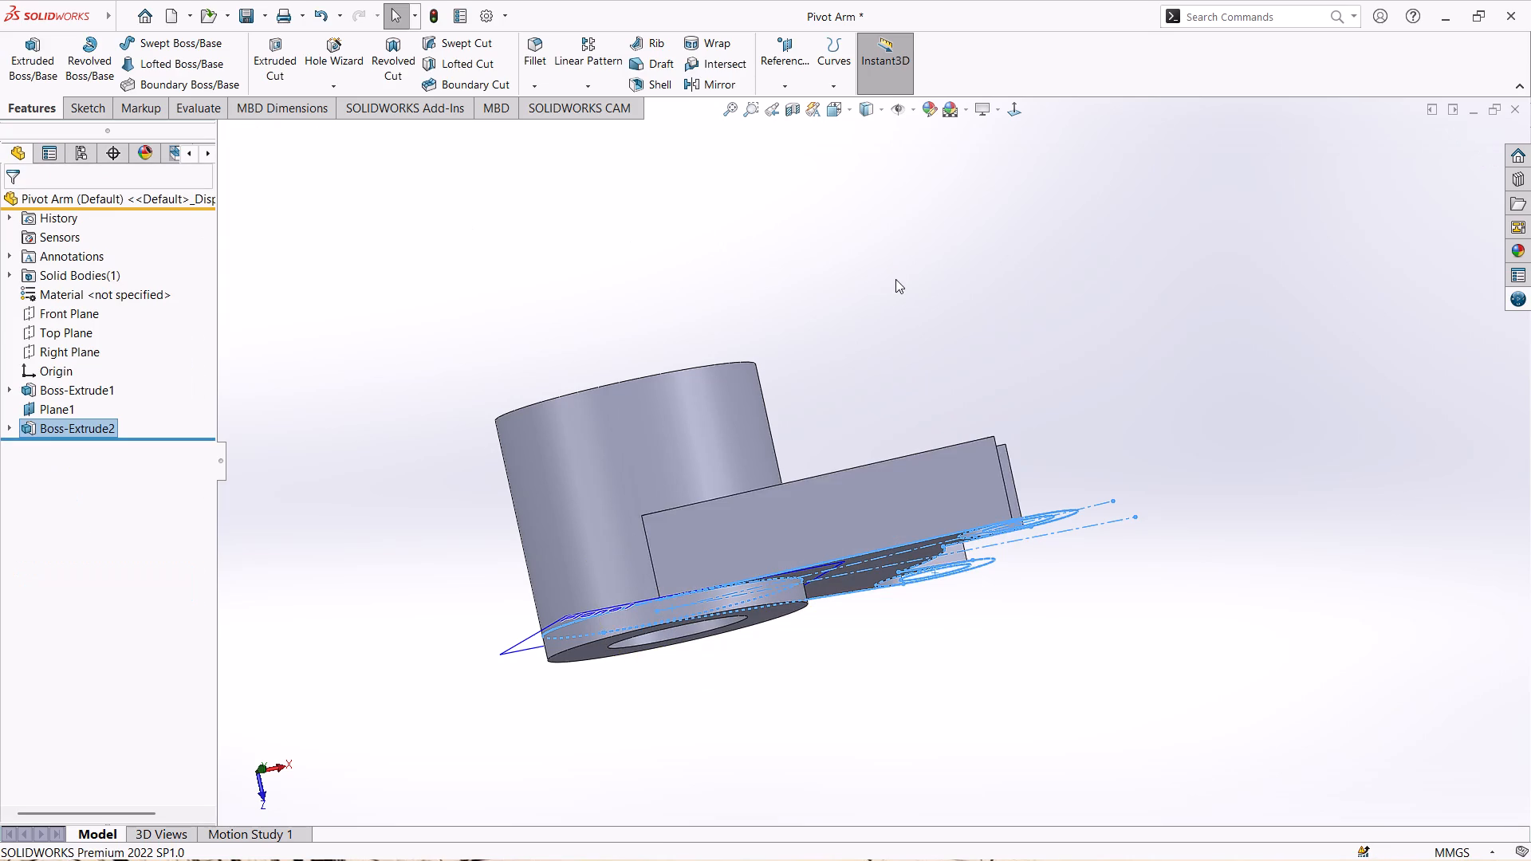
Hide the offset plane Plane1.
middle_drag(895, 279, 898, 513)
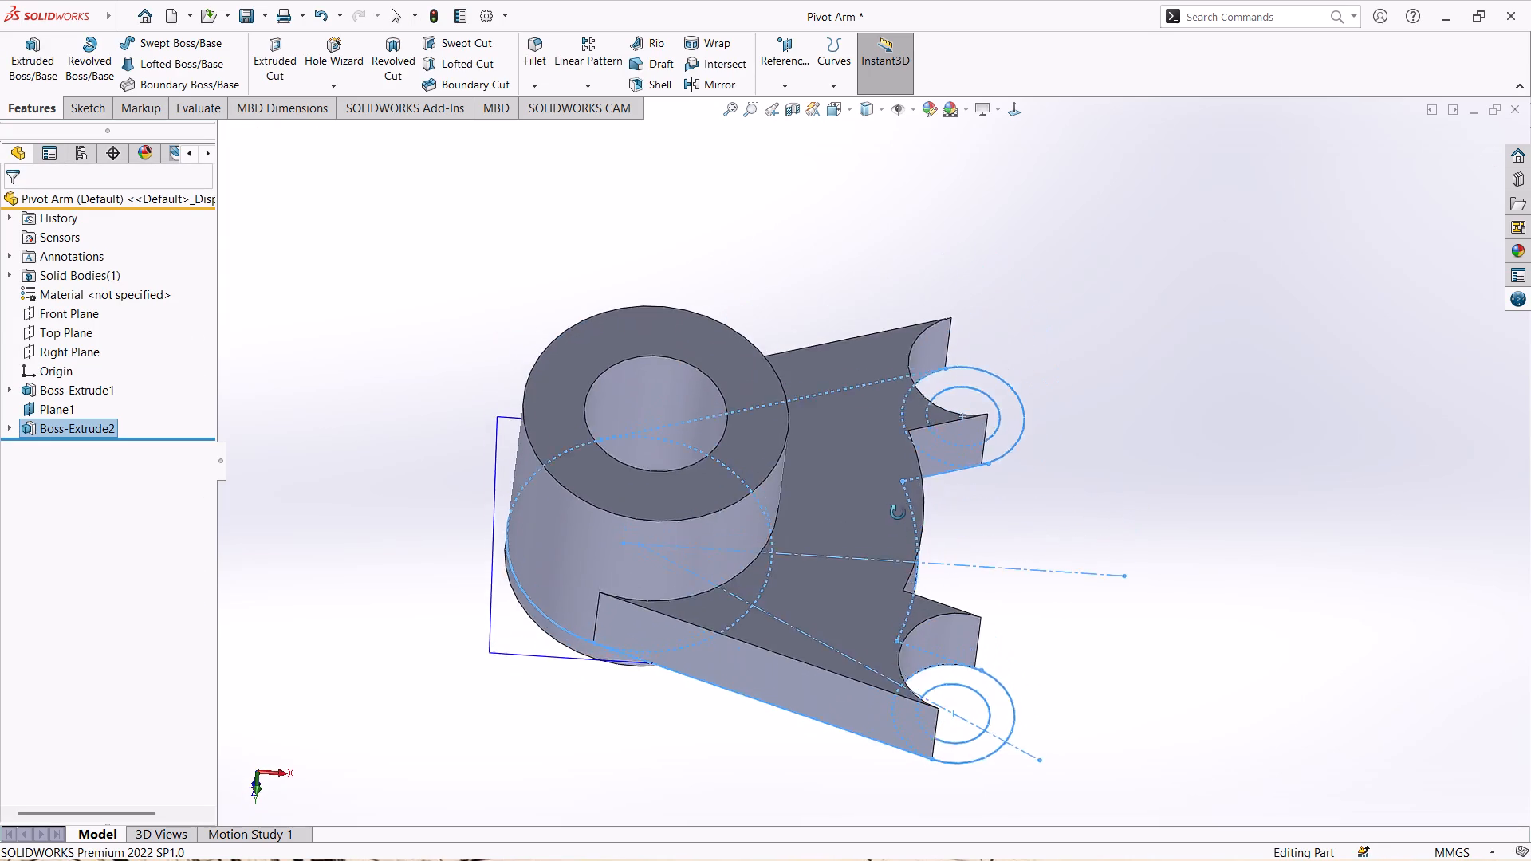
middle_drag(898, 513, 884, 510)
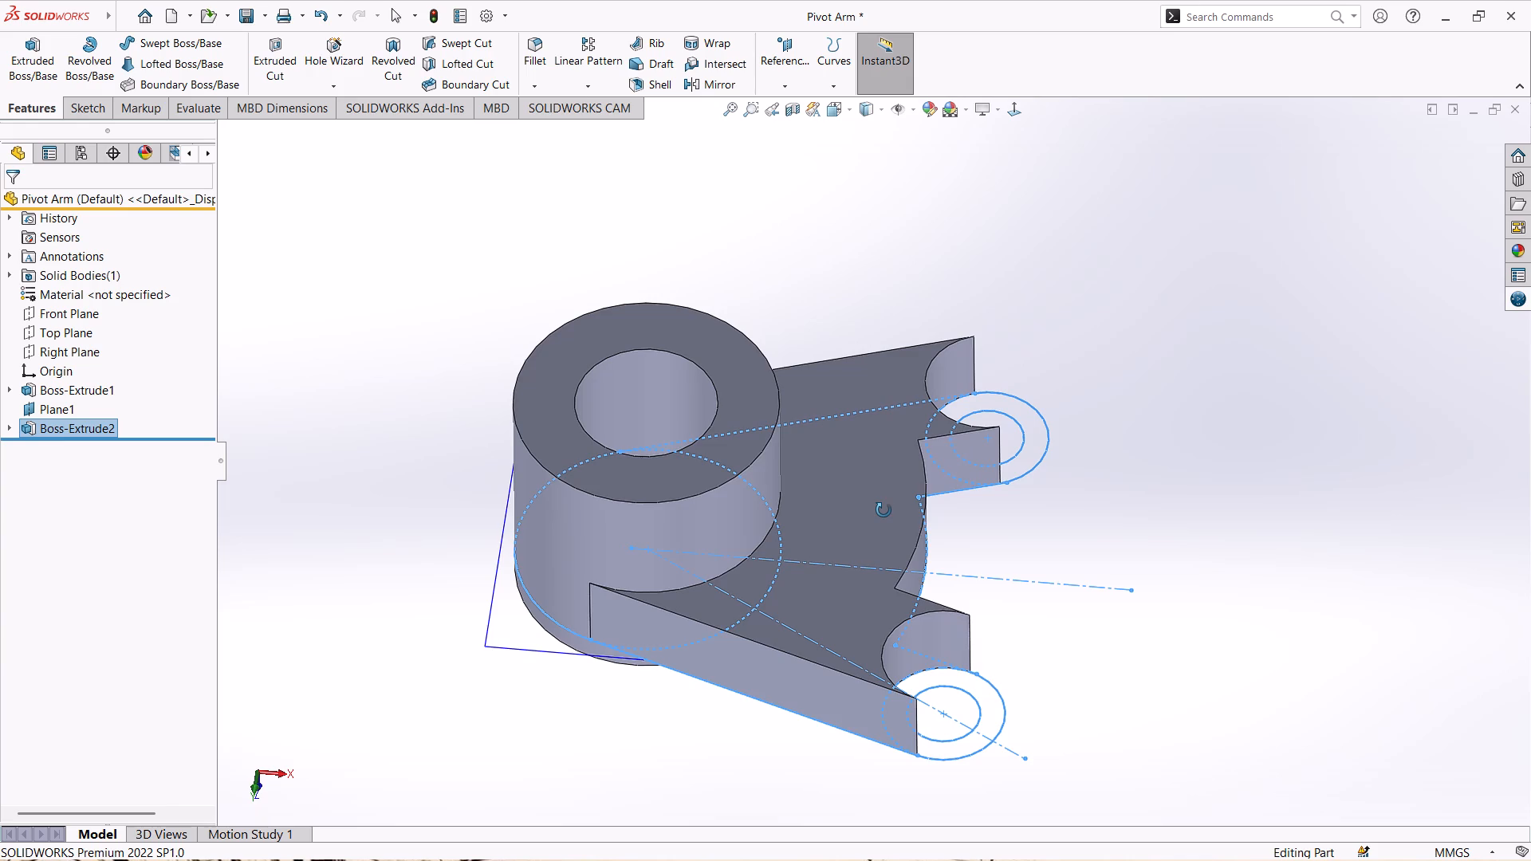
middle_drag(884, 510, 880, 510)
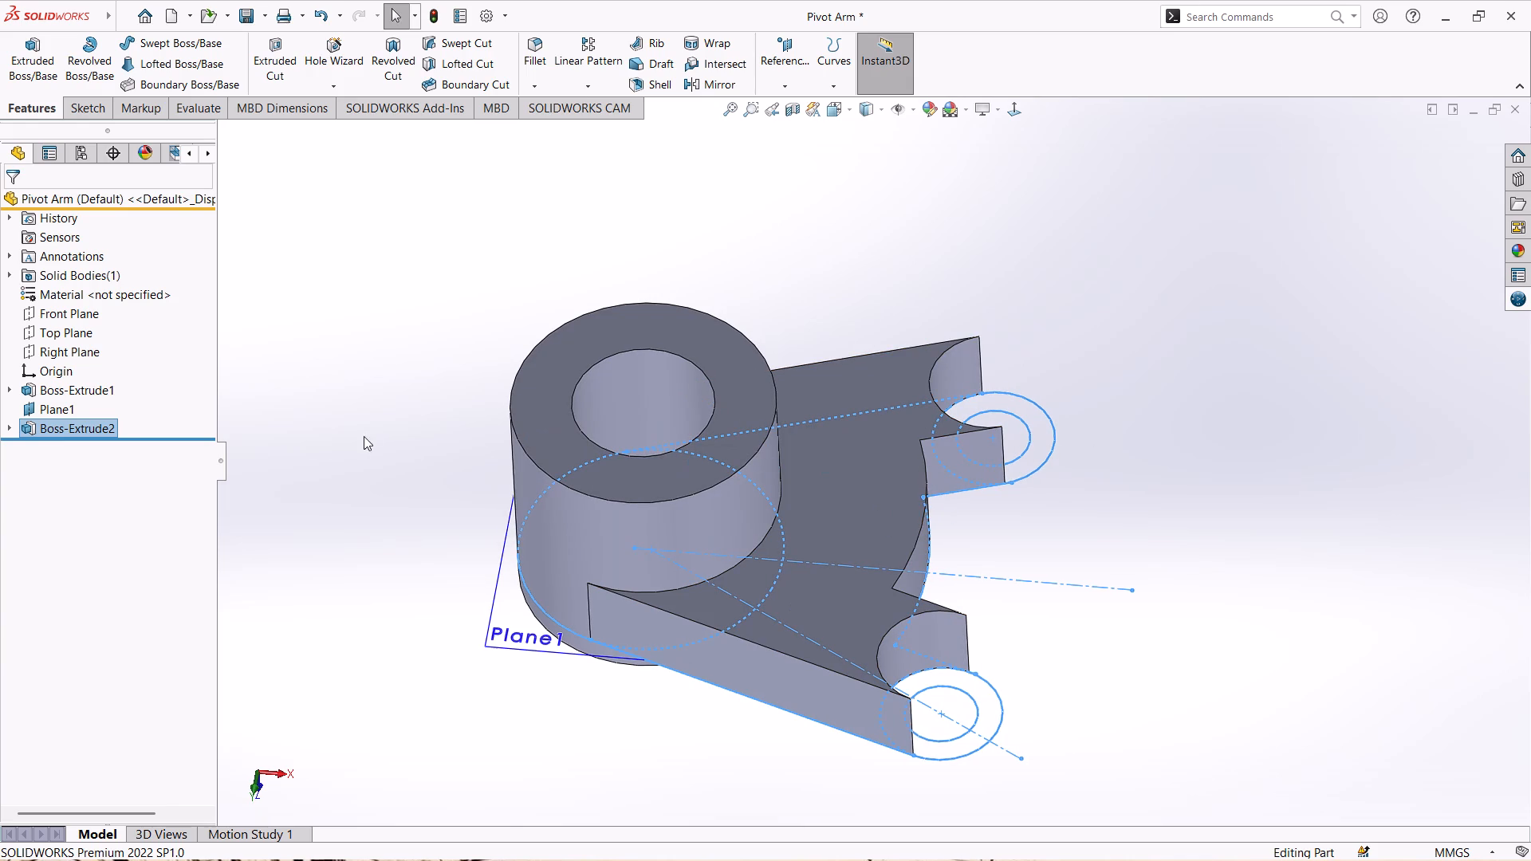
click(34, 412)
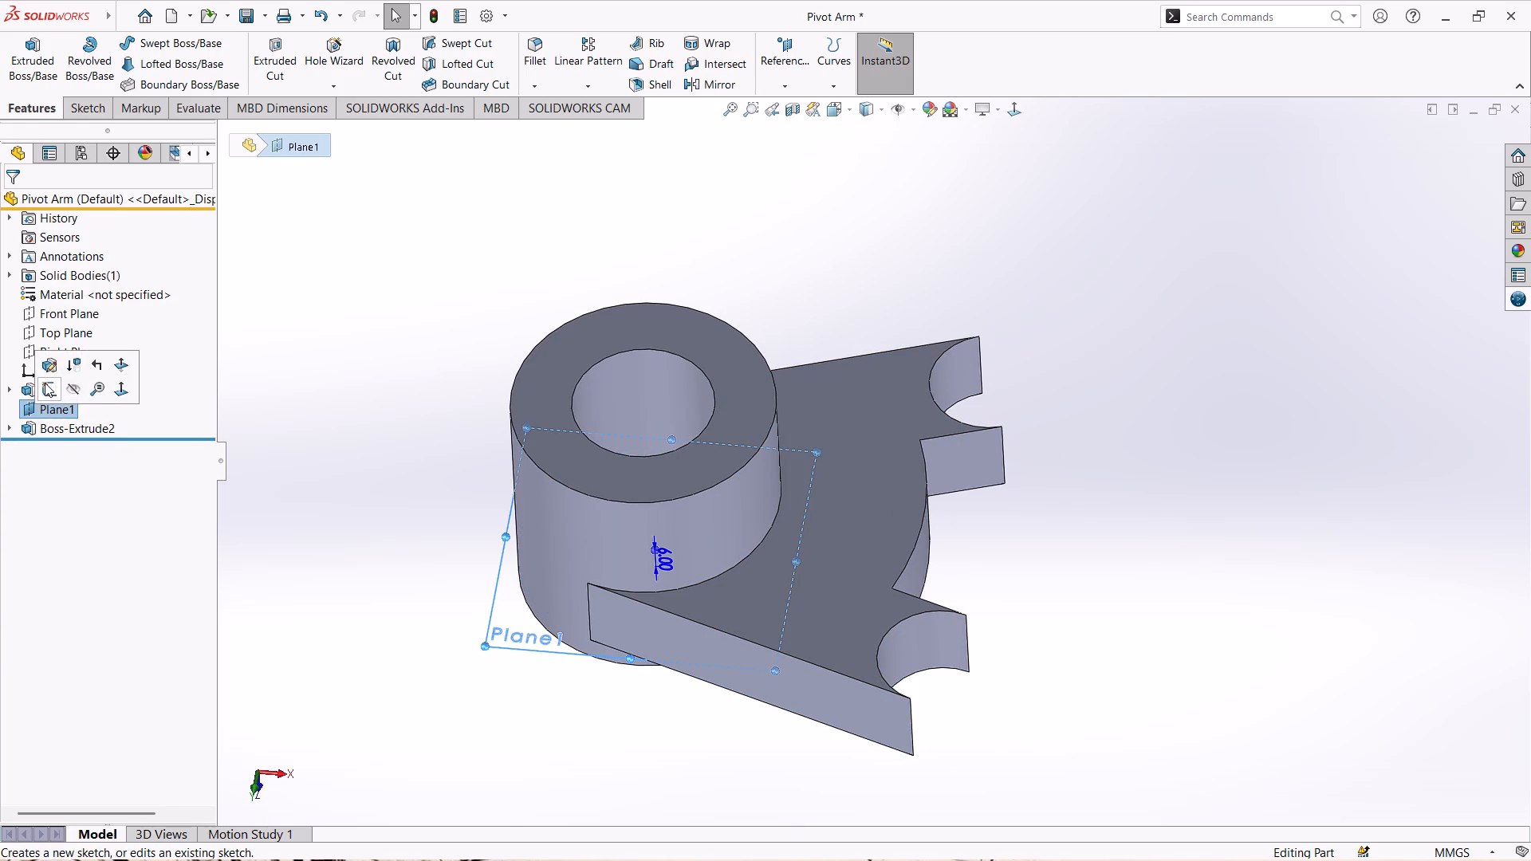
click(72, 384)
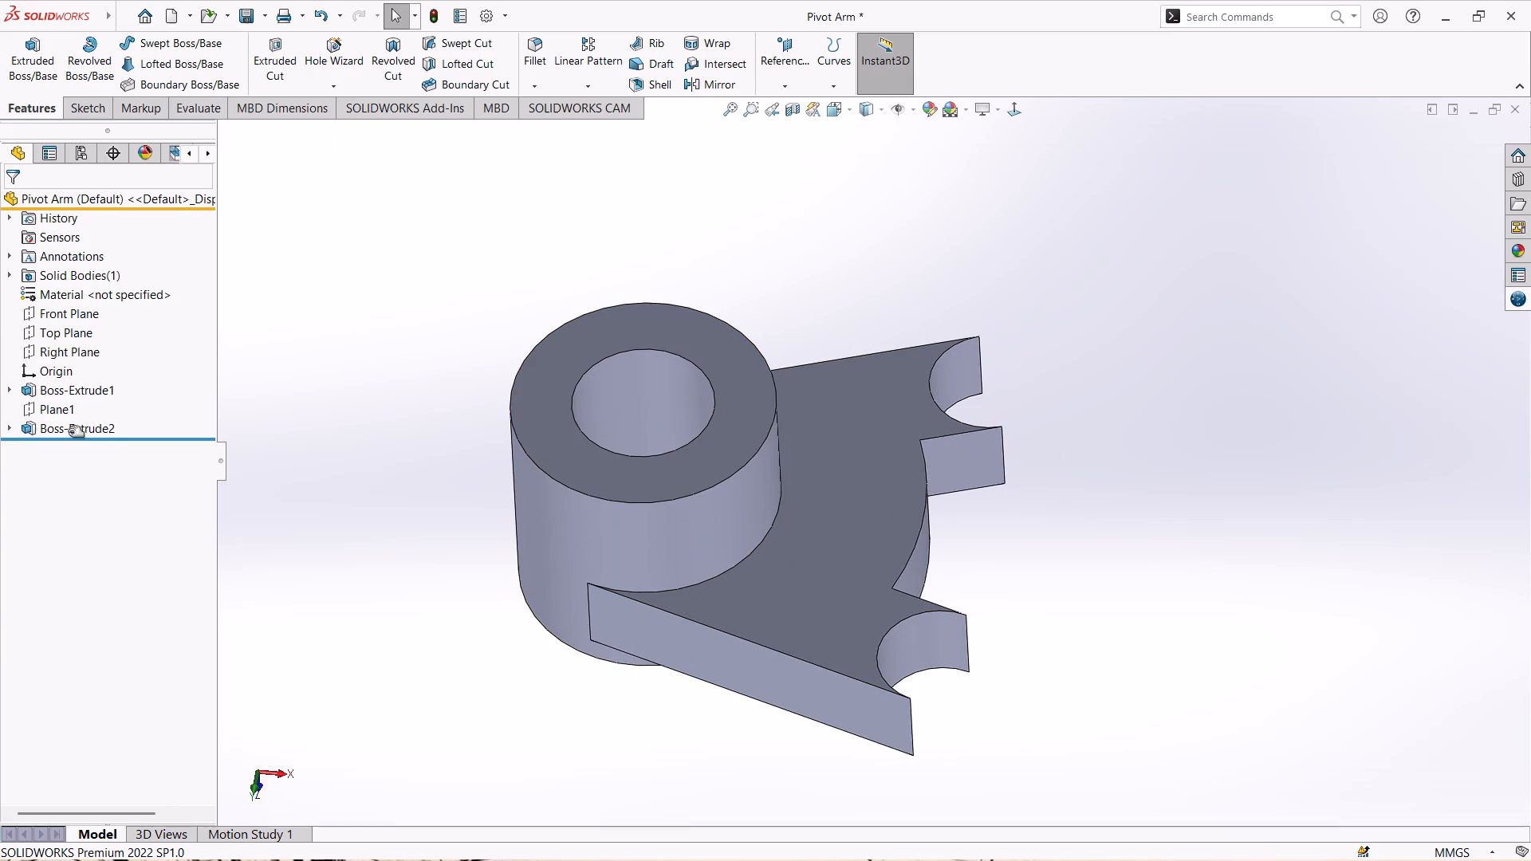
Show Sketch3, the profile sketch used by the web extrusion.
click(10, 423)
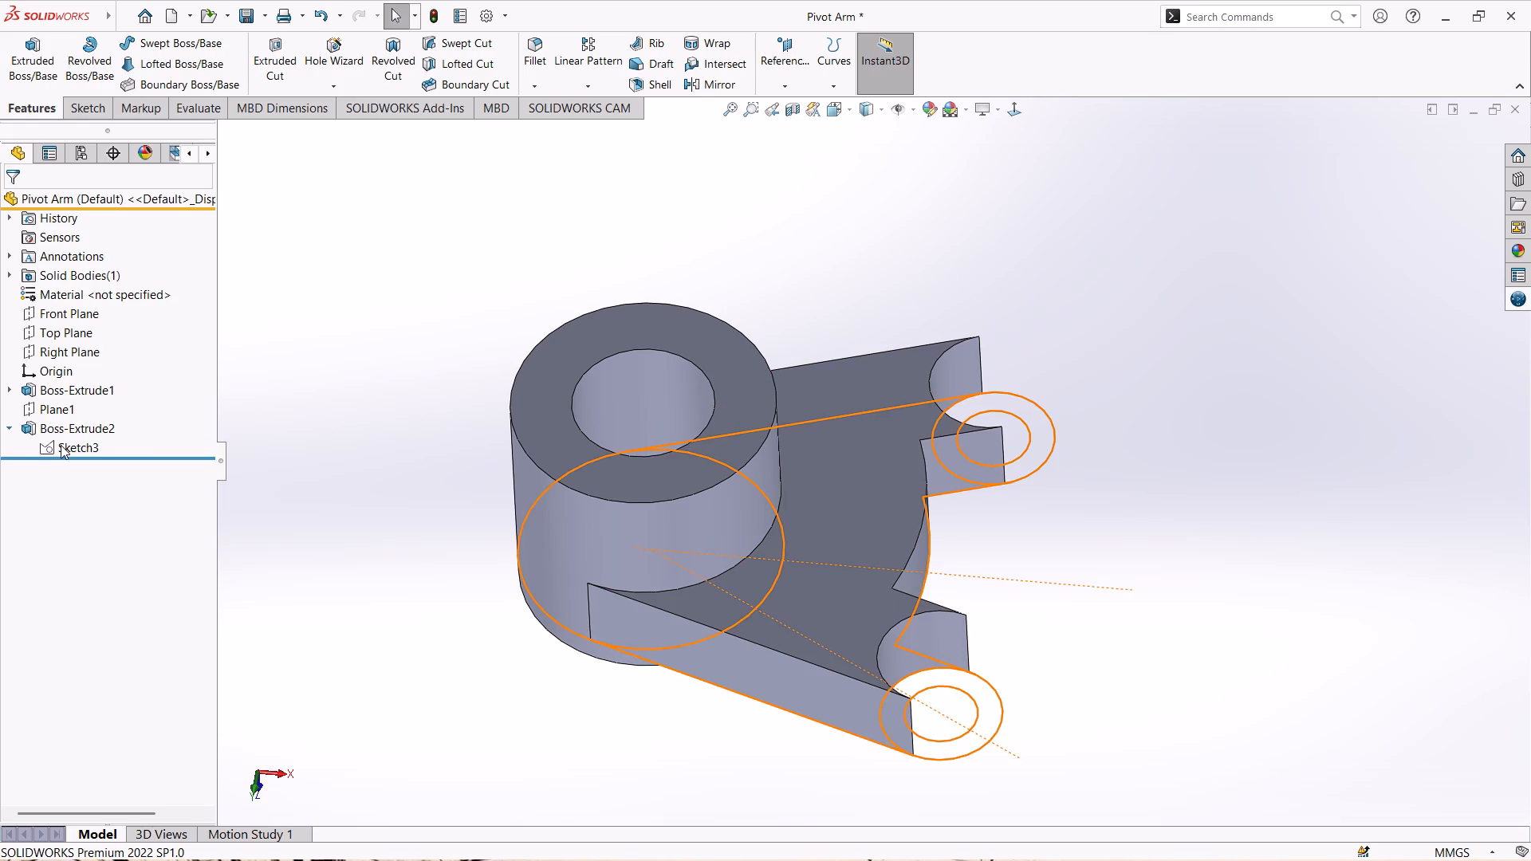
click(61, 445)
click(73, 427)
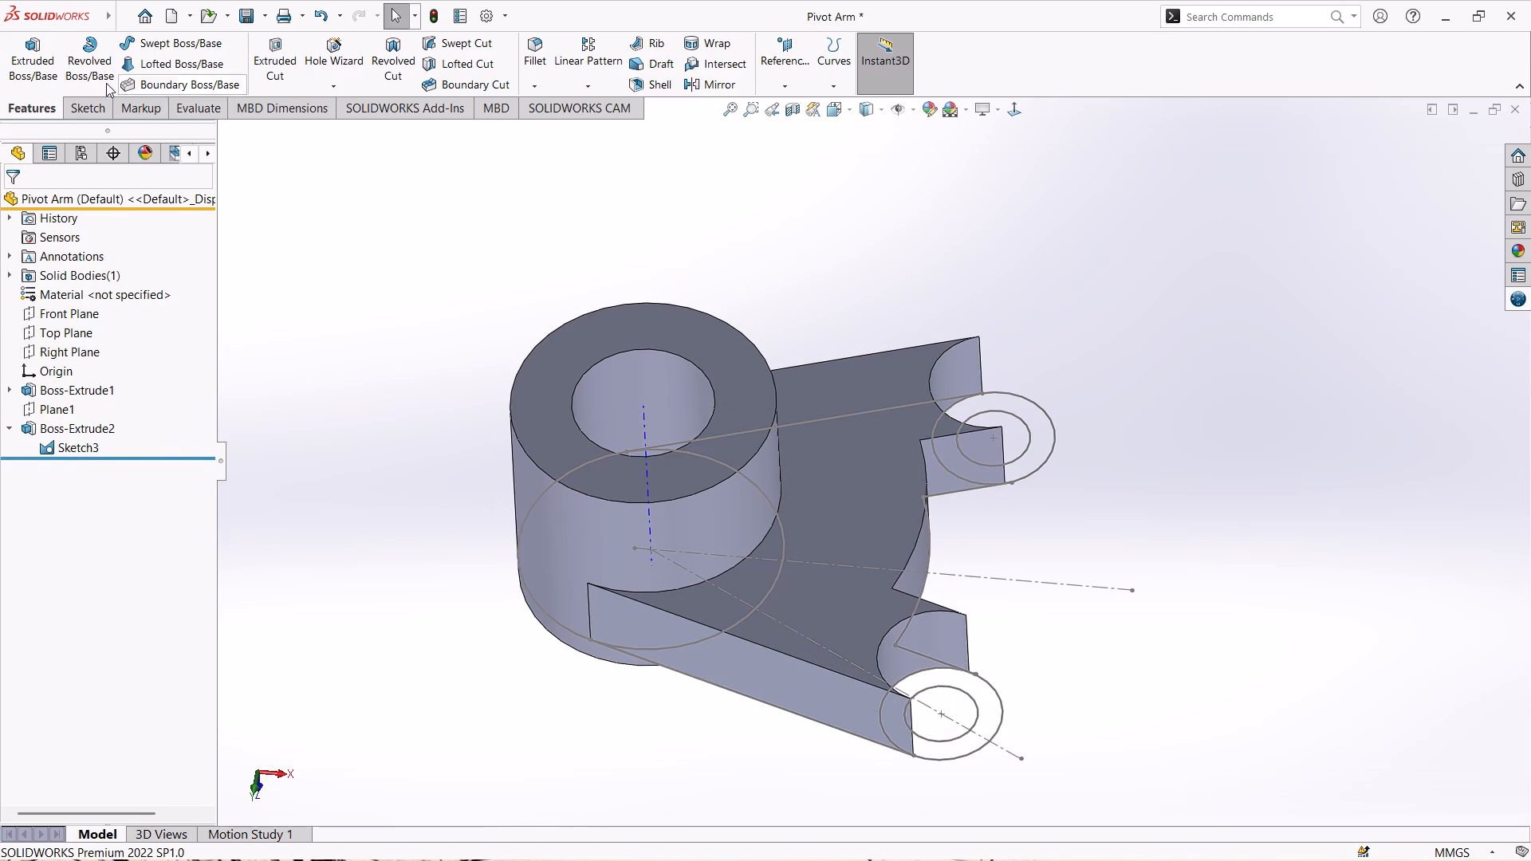
Extrude both ring regions between the 18 mm and 30 mm circles Blind 27 mm from Sketch3, in the same direction as the web.
click(34, 58)
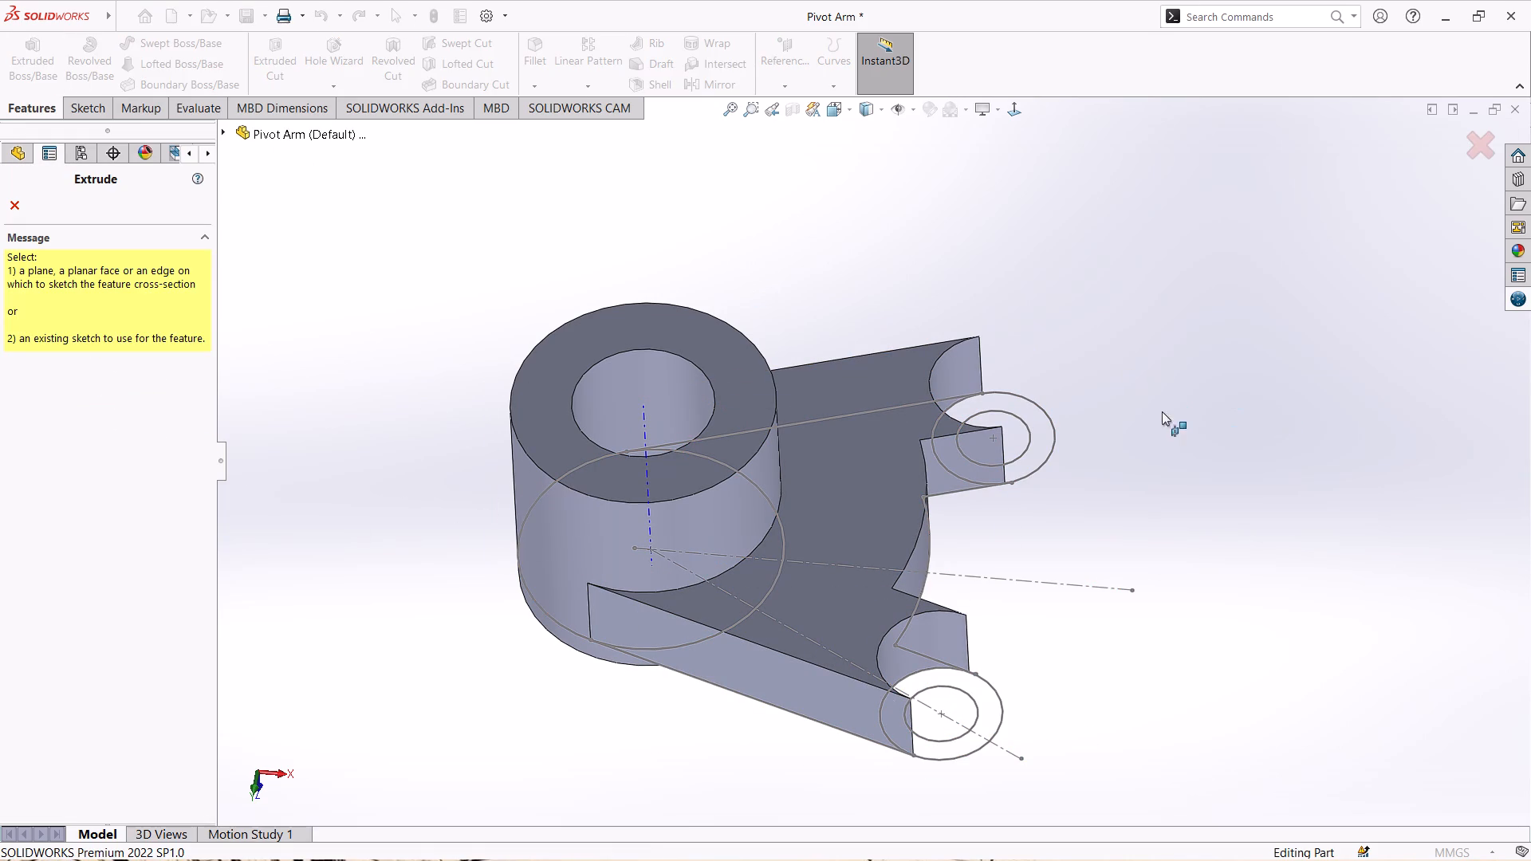
click(1056, 438)
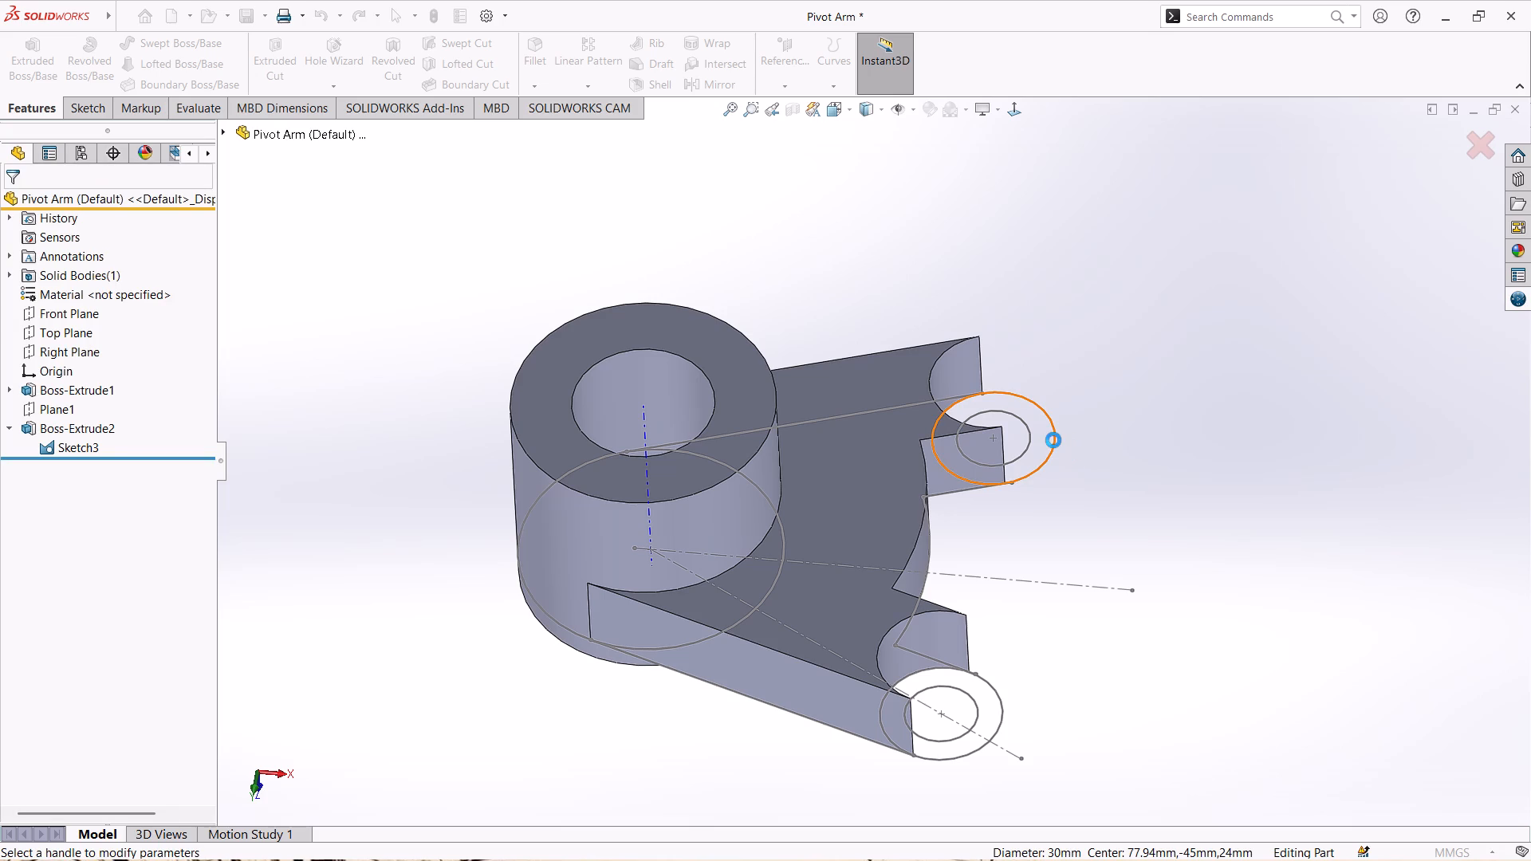
click(104, 586)
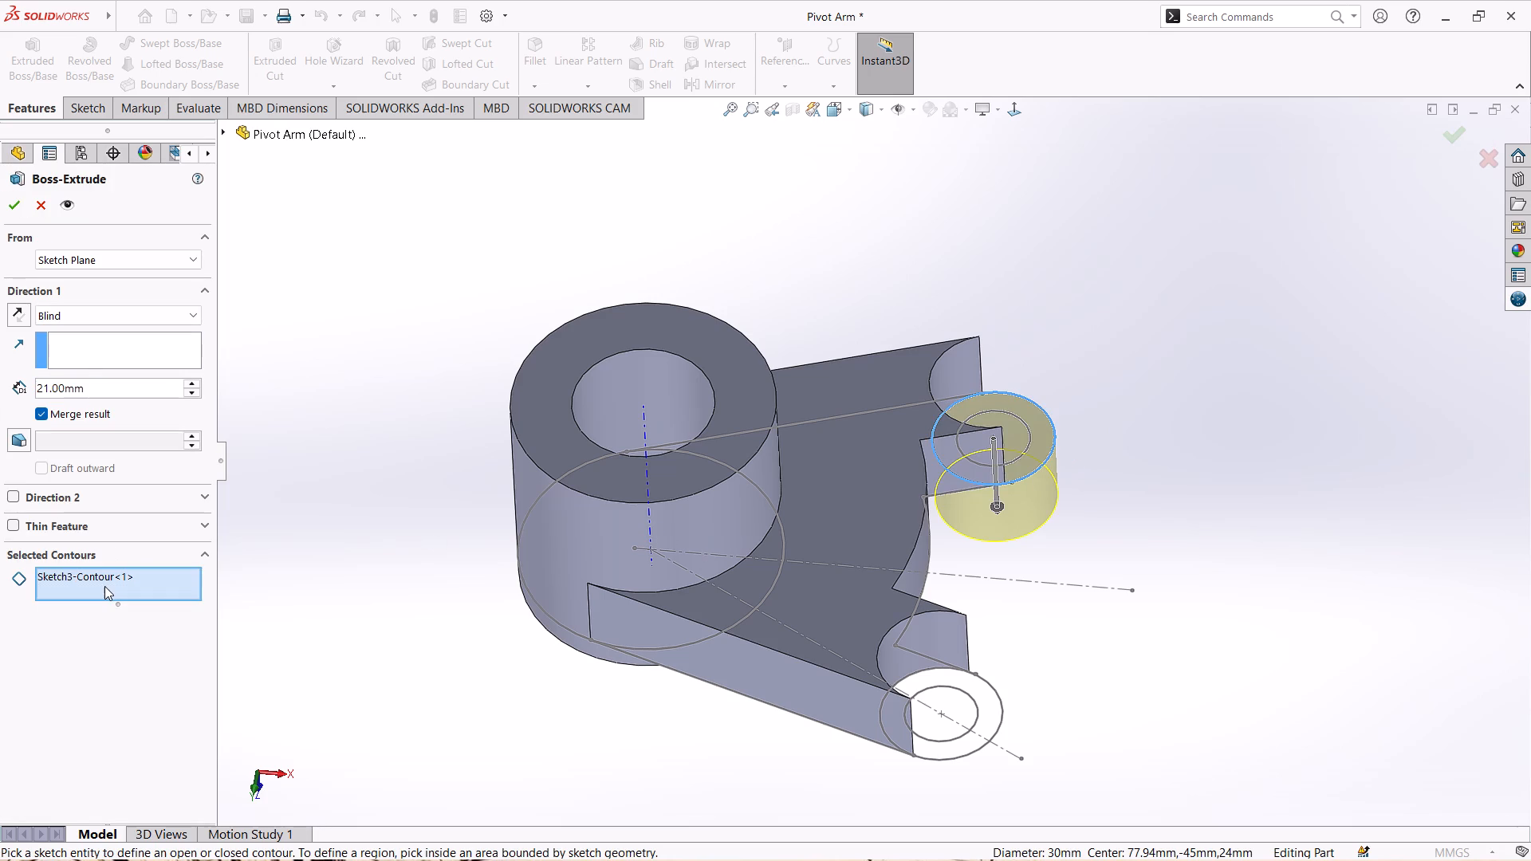
right_click(104, 586)
click(132, 620)
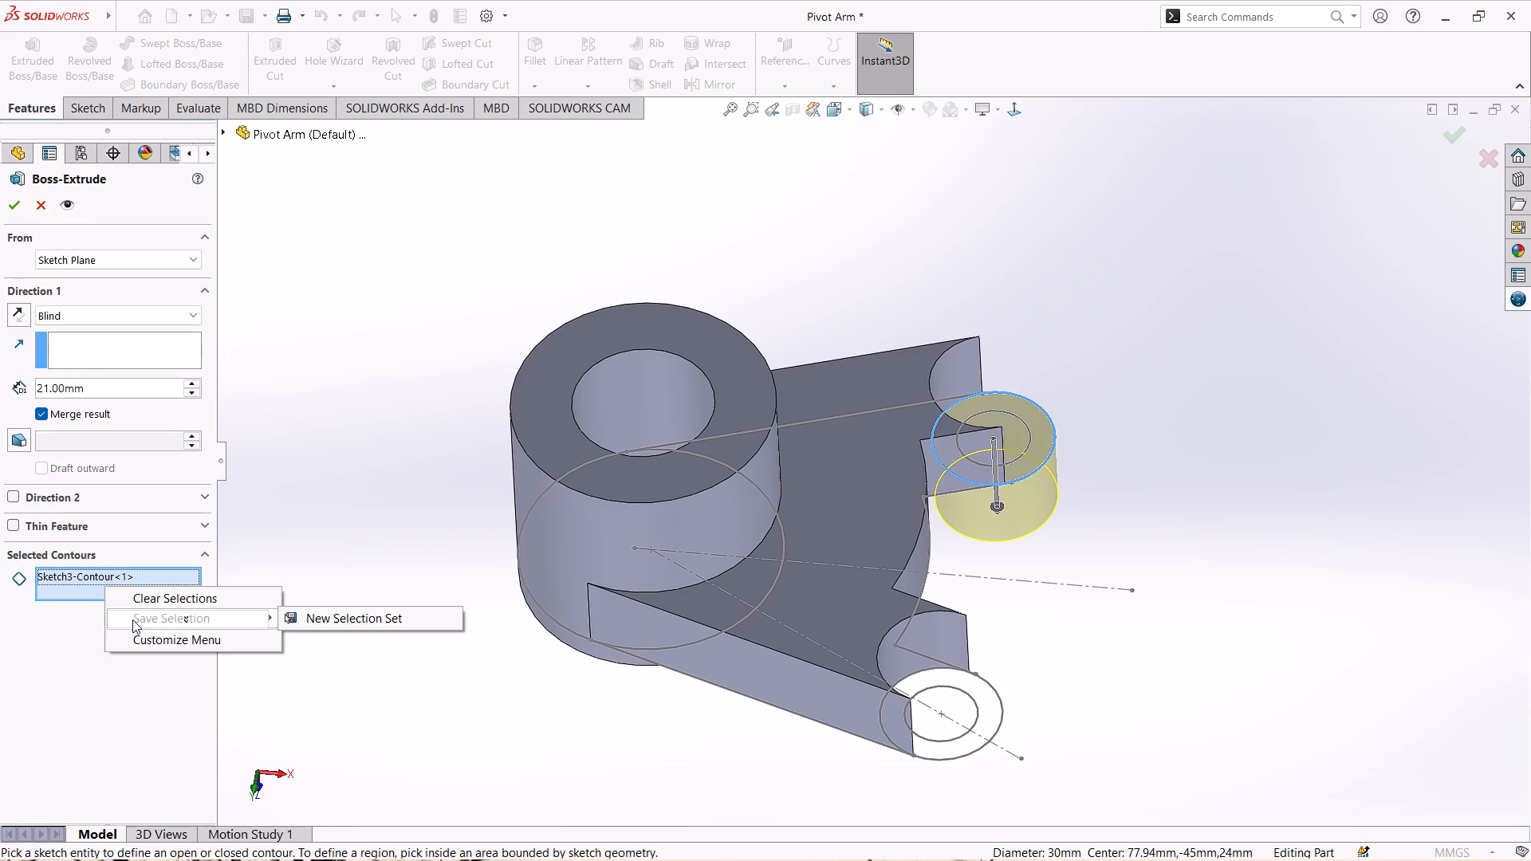
click(173, 599)
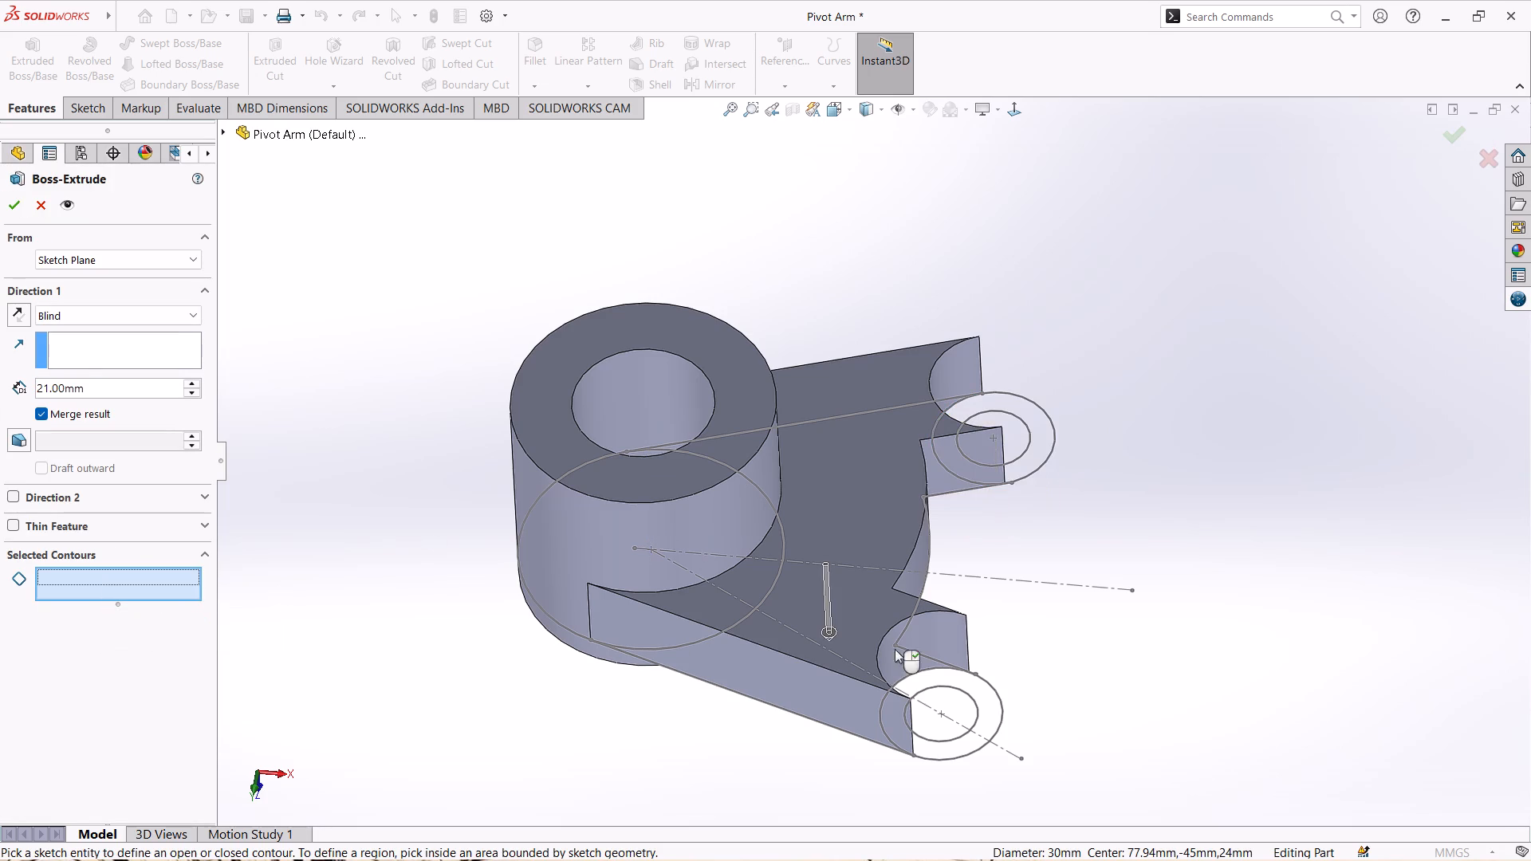
click(985, 711)
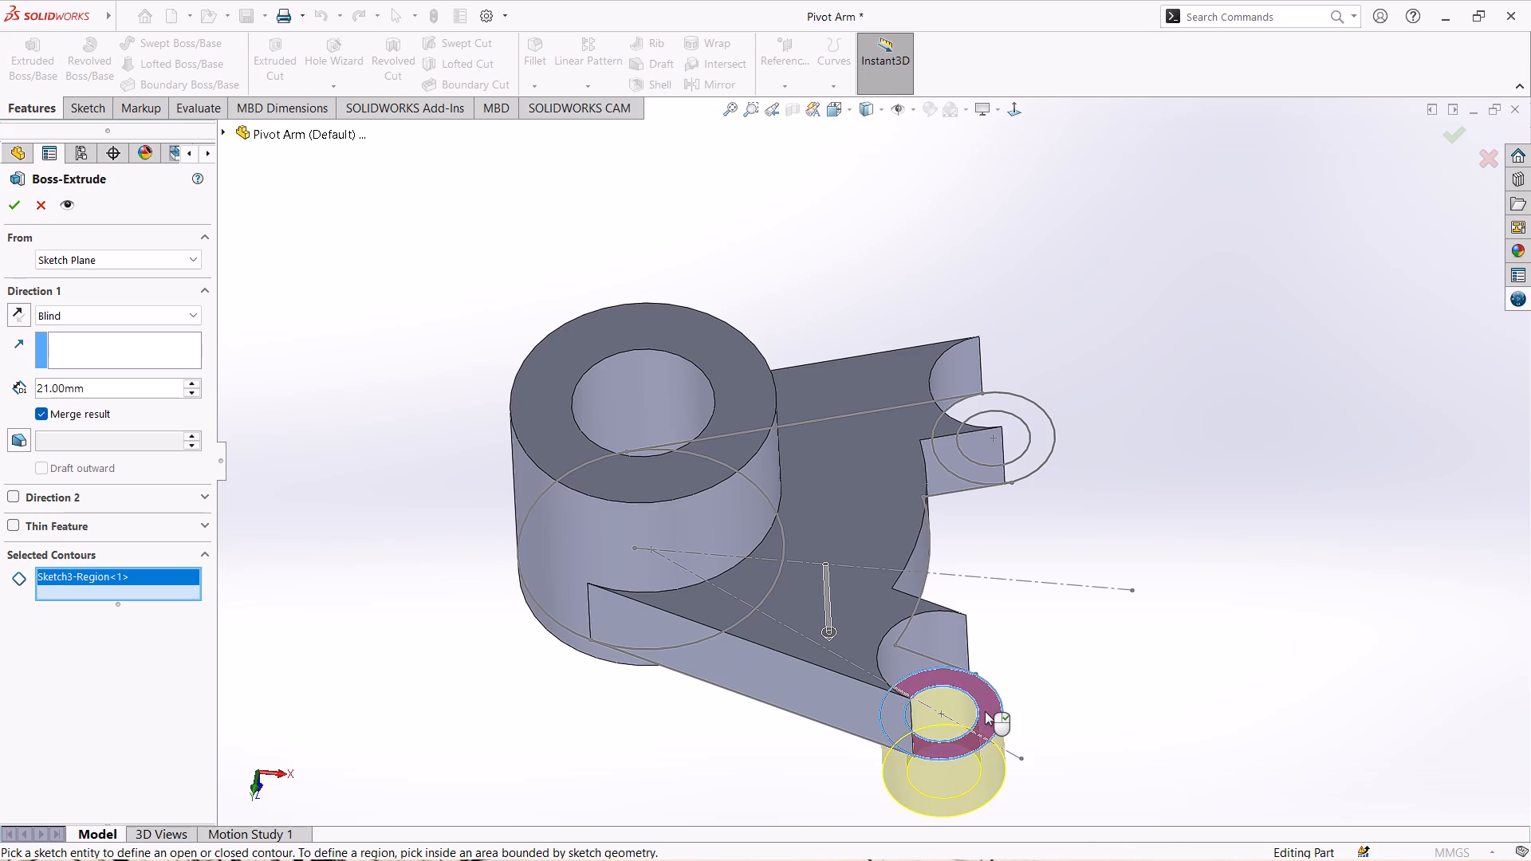
click(1039, 420)
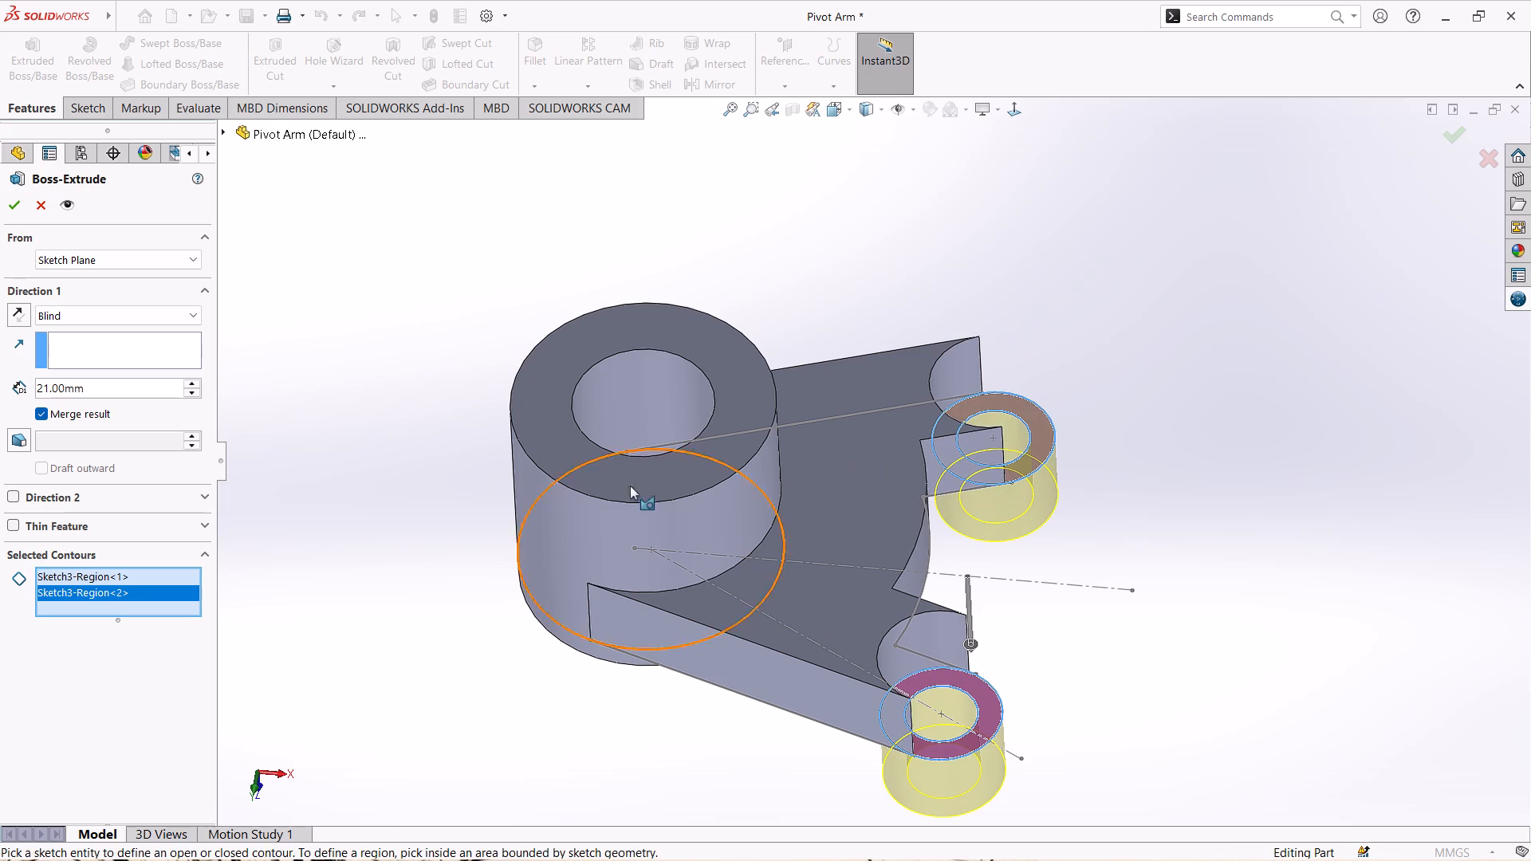
click(12, 316)
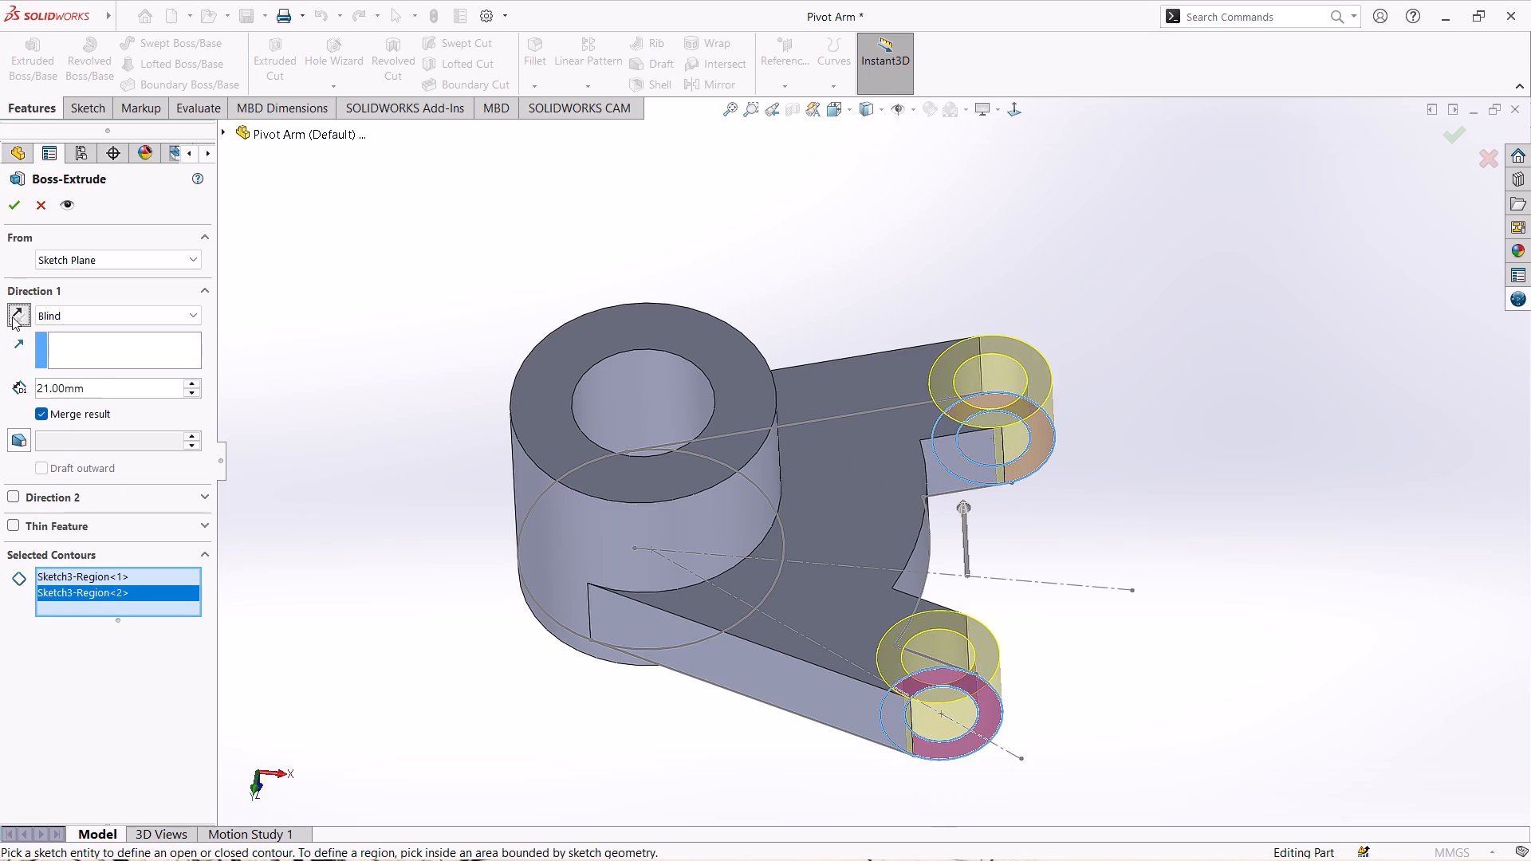
drag(124, 384, 0, 391)
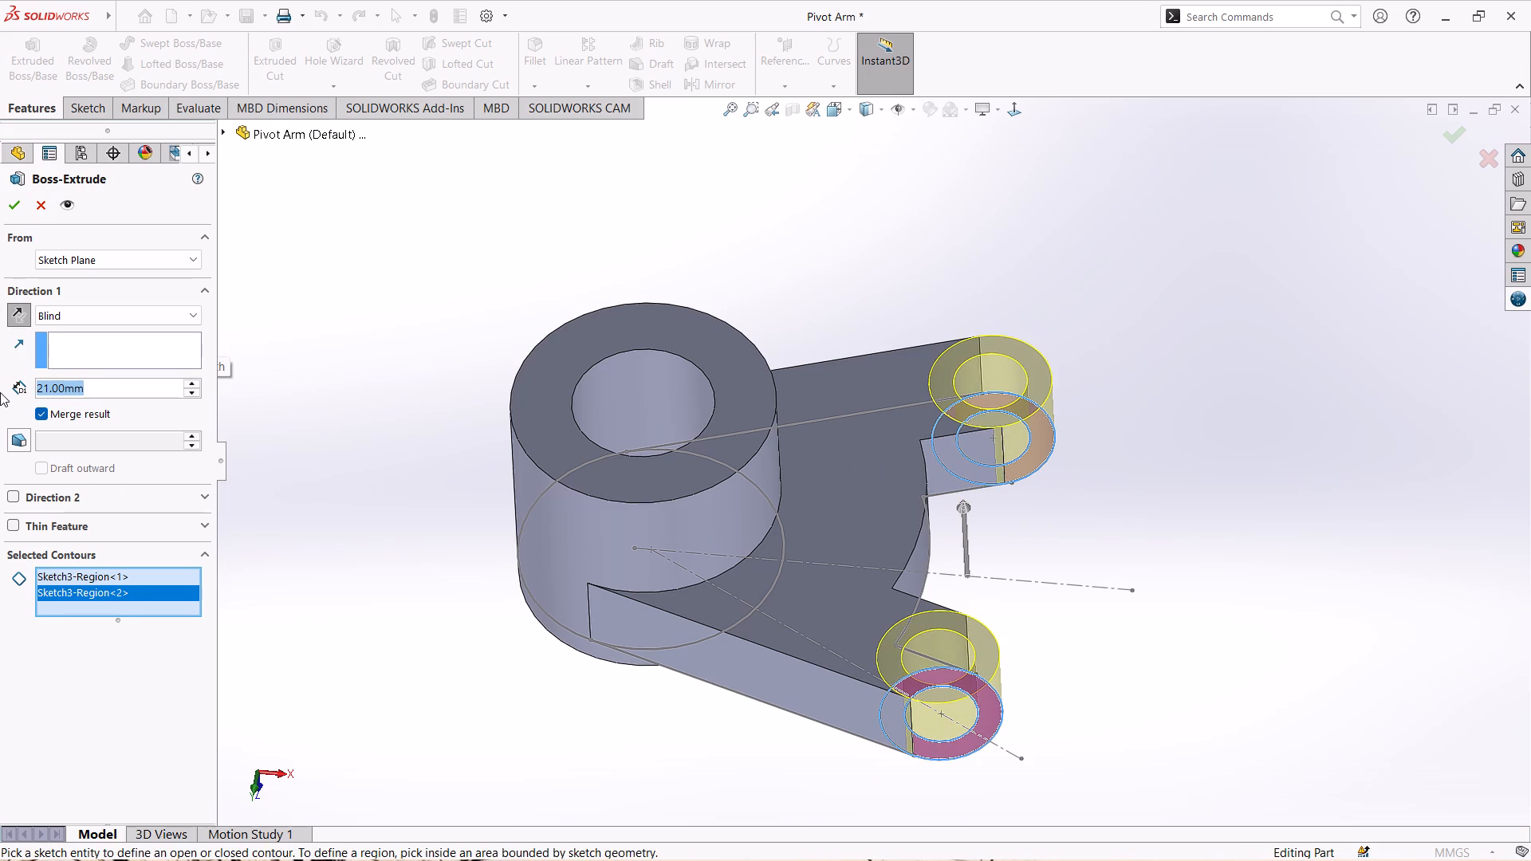
text(27)
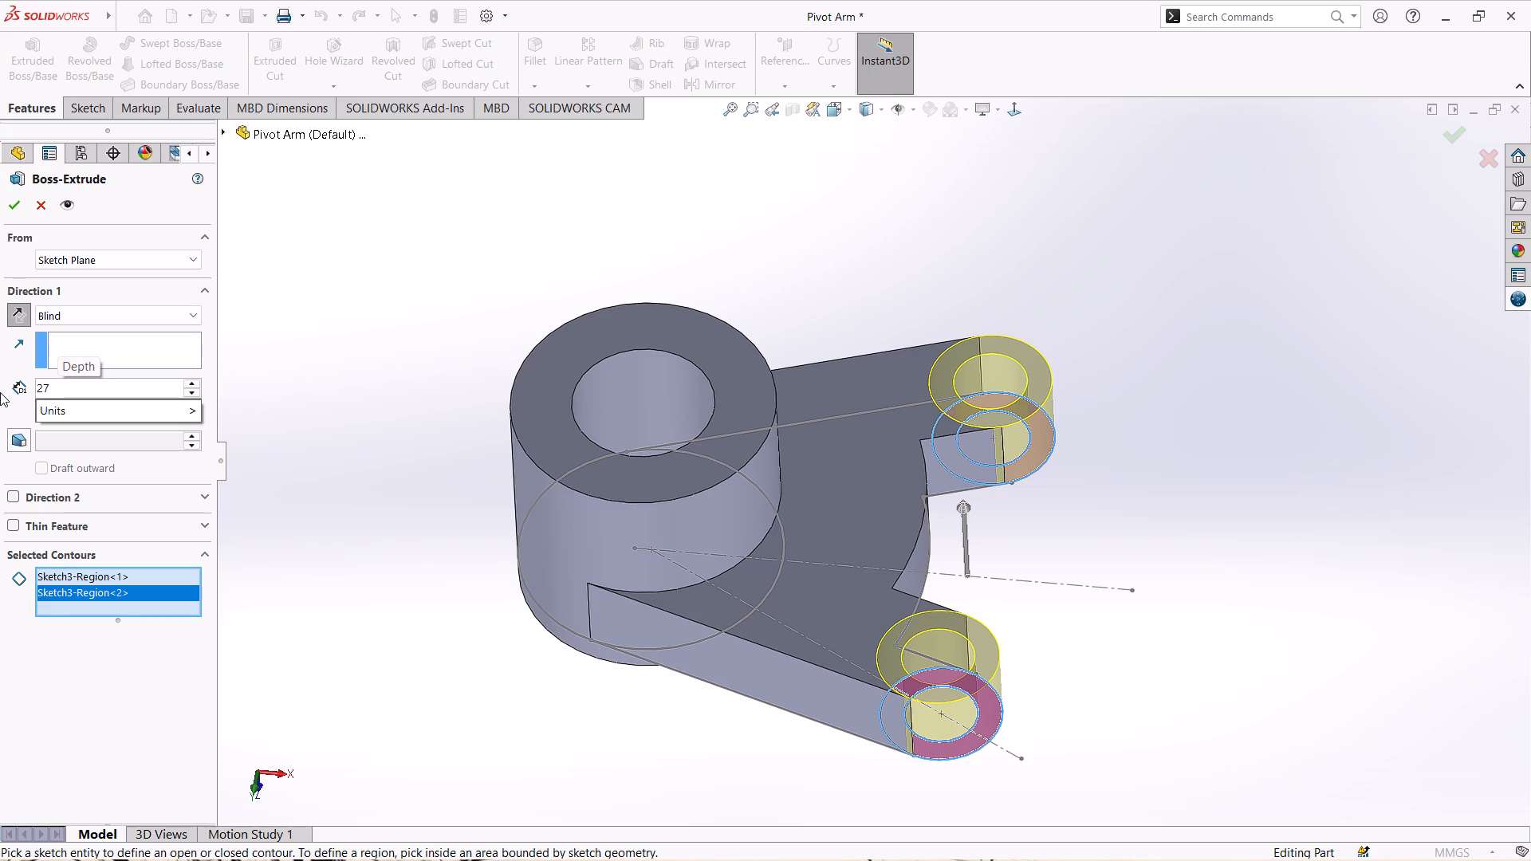
key(Return)
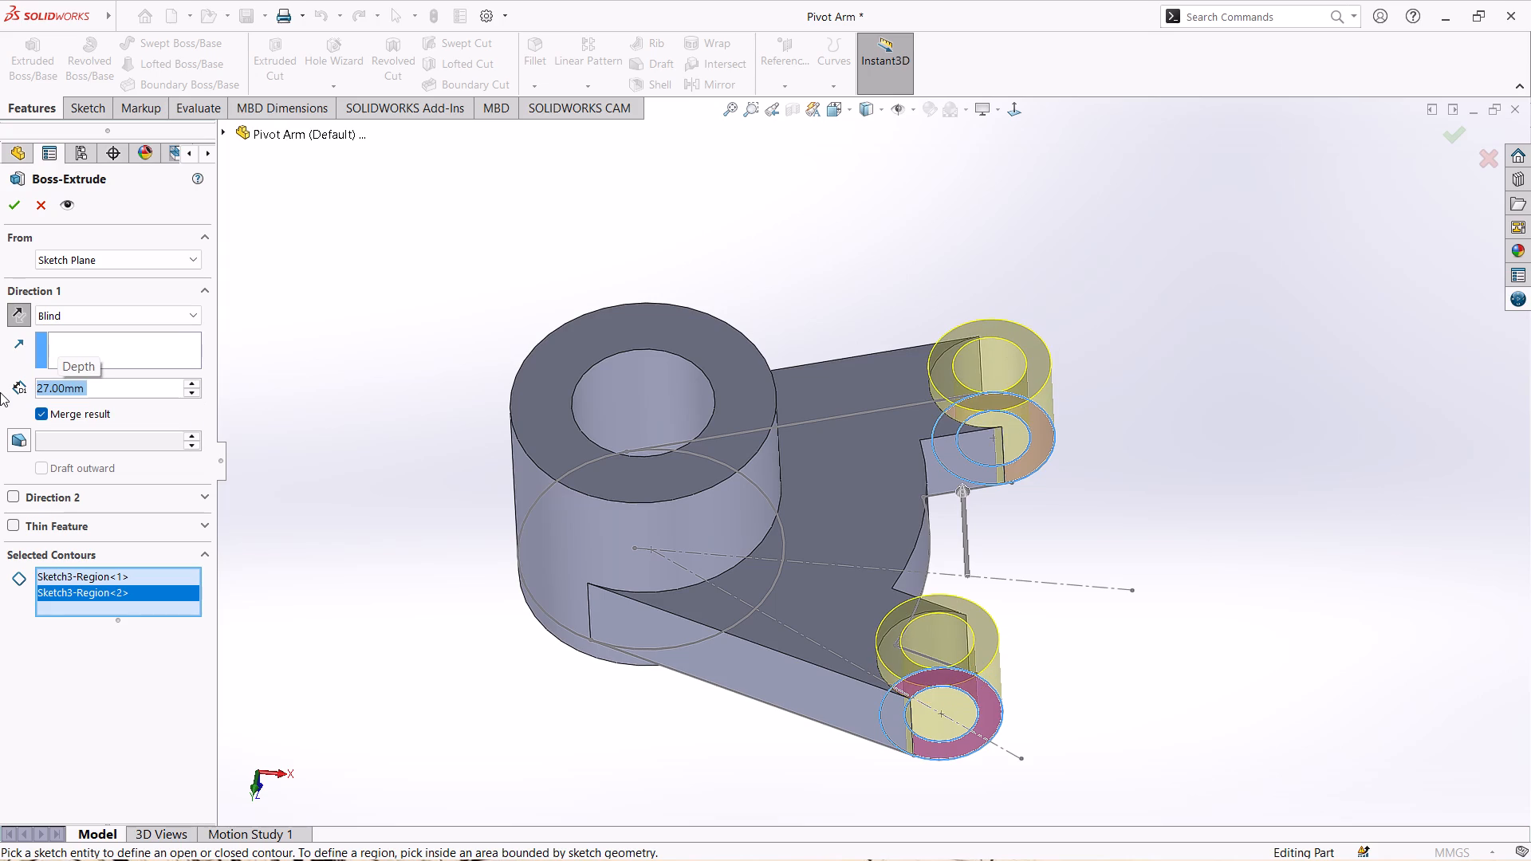
click(10, 209)
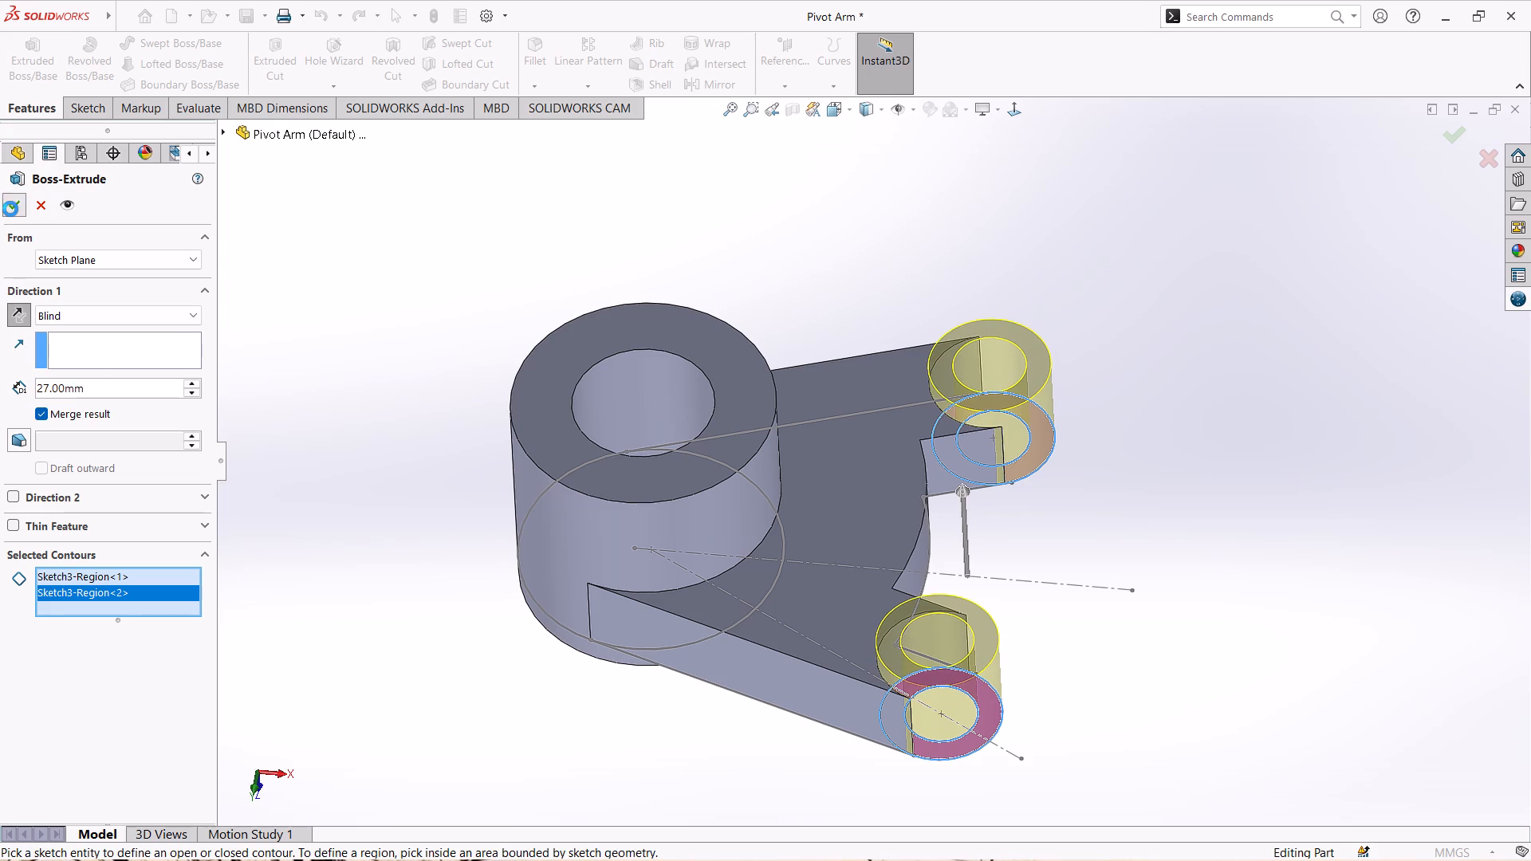
scroll(1127, 482, down, 1)
scroll(1126, 482, up, 1)
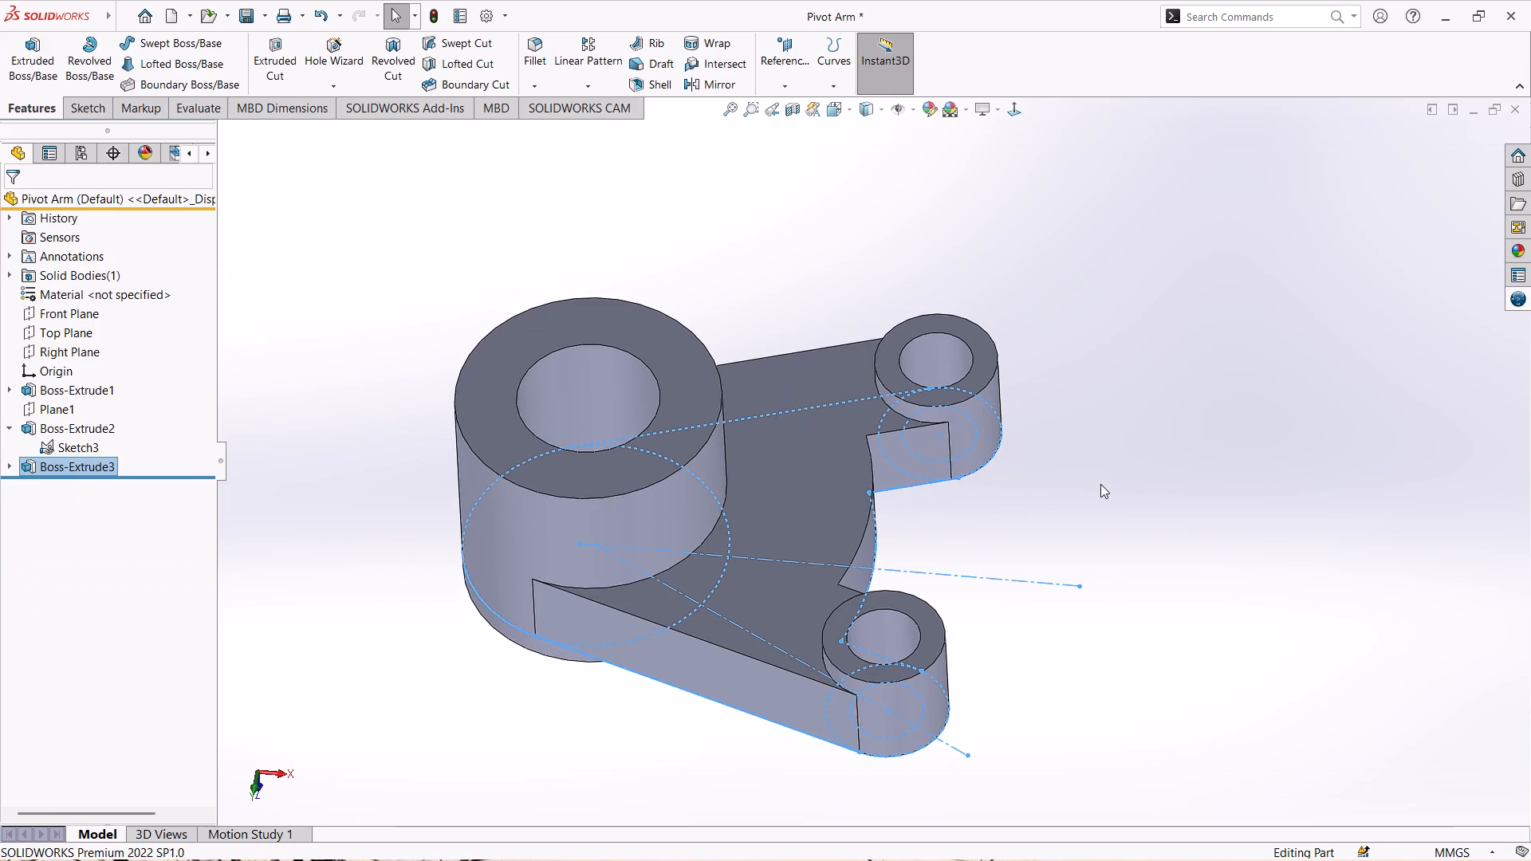
Hide Sketch3, the profile sketch shared by the web and end boss extrusions.
click(1100, 484)
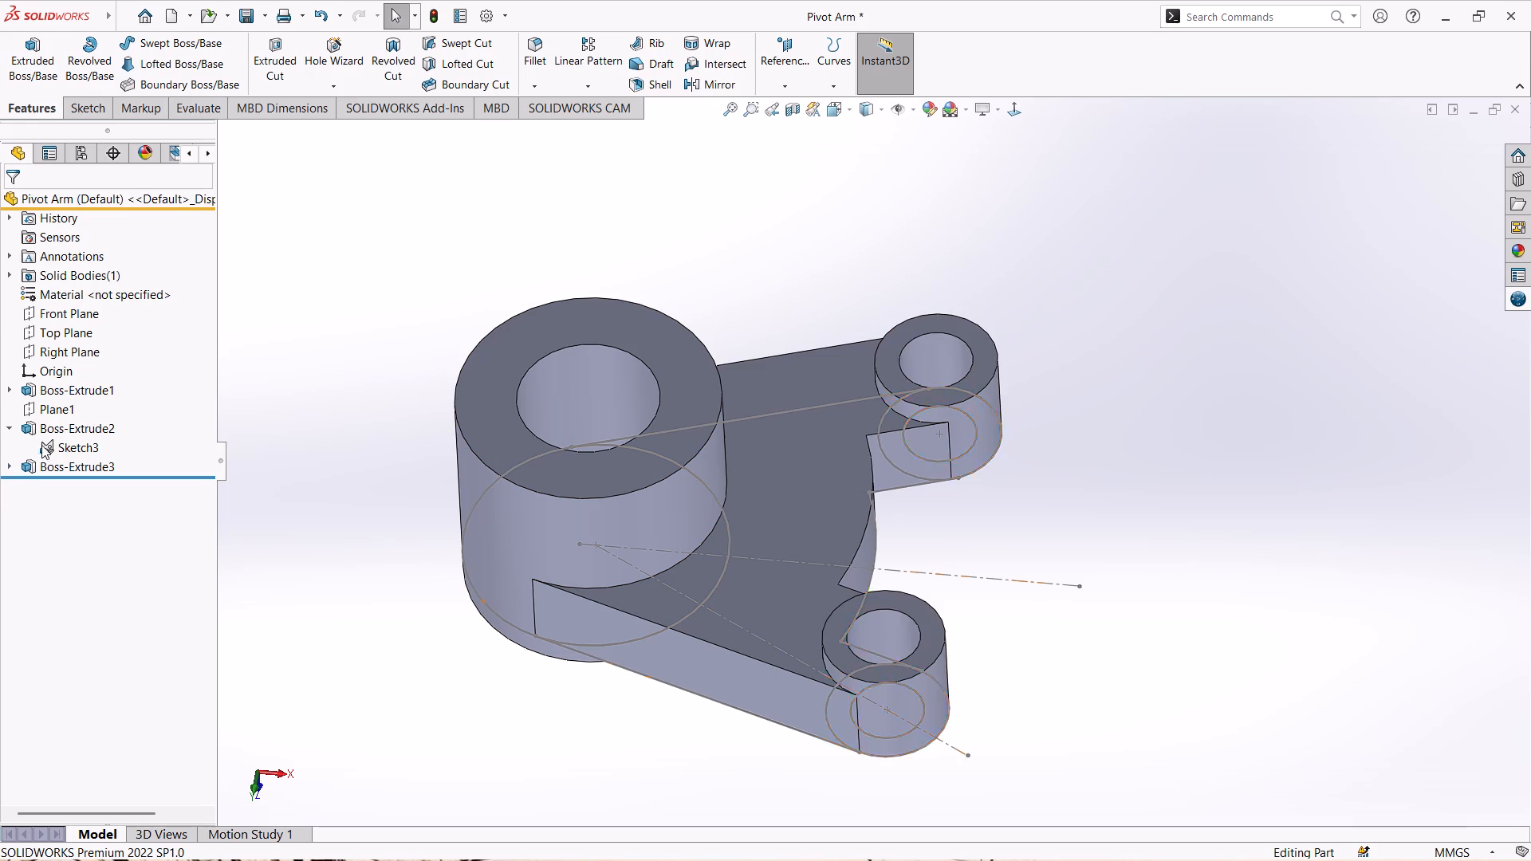
click(45, 443)
click(55, 422)
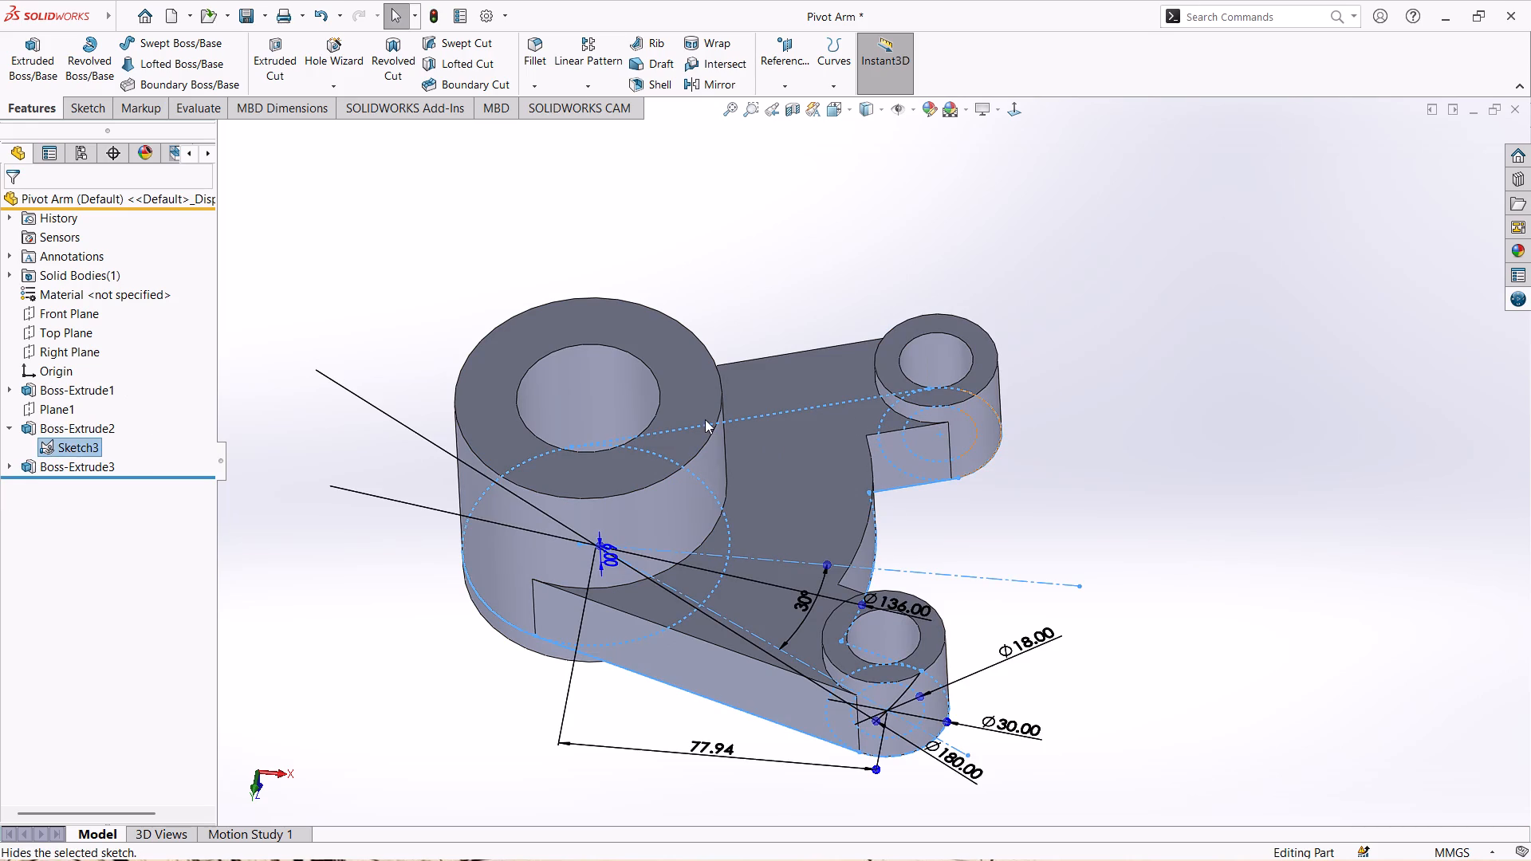
click(1131, 428)
Inspect the hollow cylinder, web and two end bosses from above, below and the side.
scroll(978, 566, up, 2)
scroll(978, 566, down, 2)
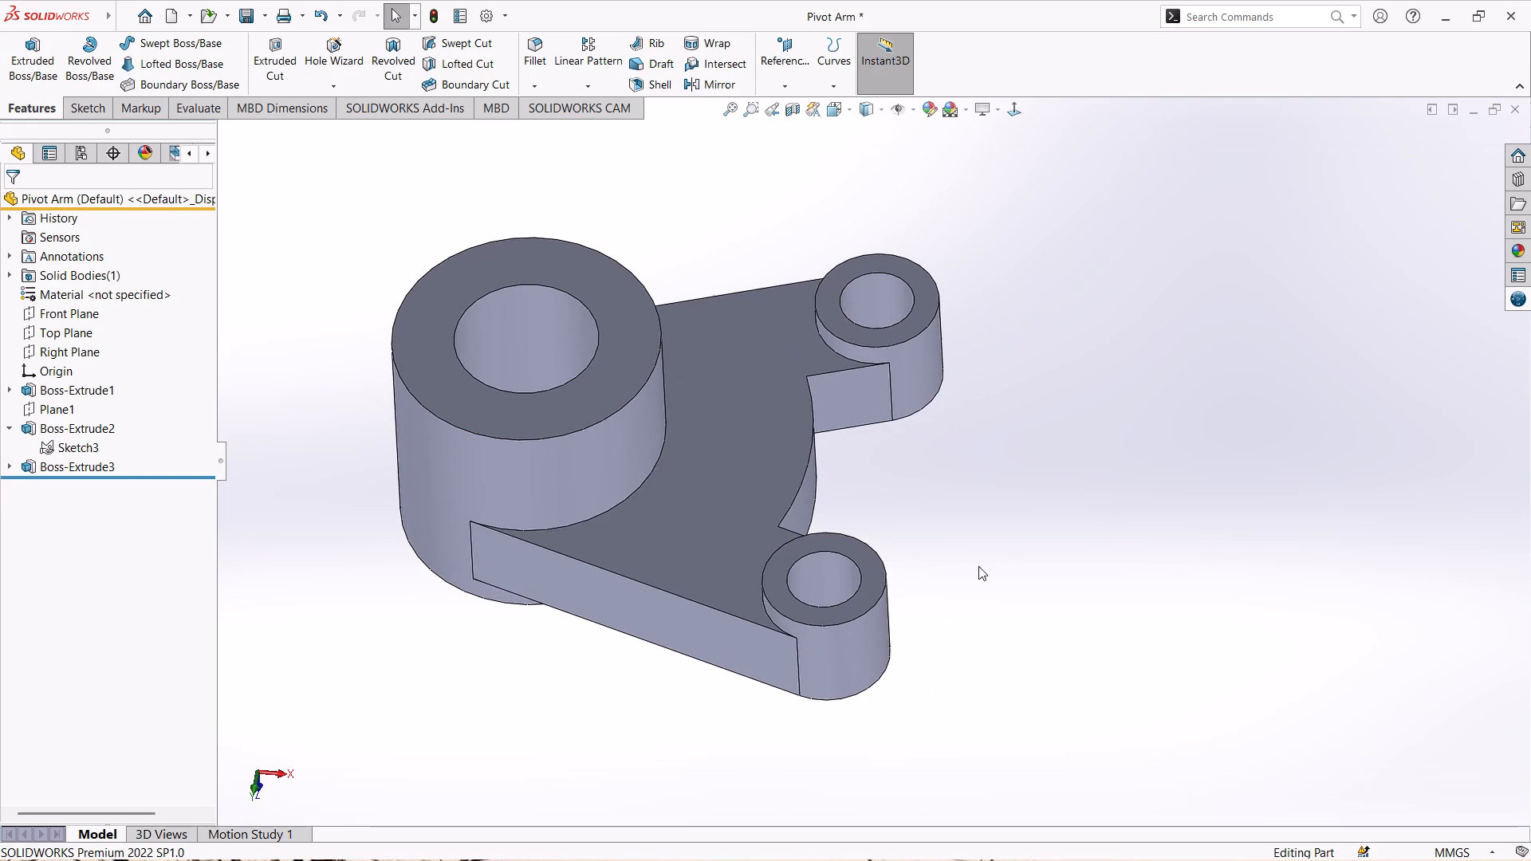
scroll(403, 549, up, 1)
scroll(390, 474, down, 1)
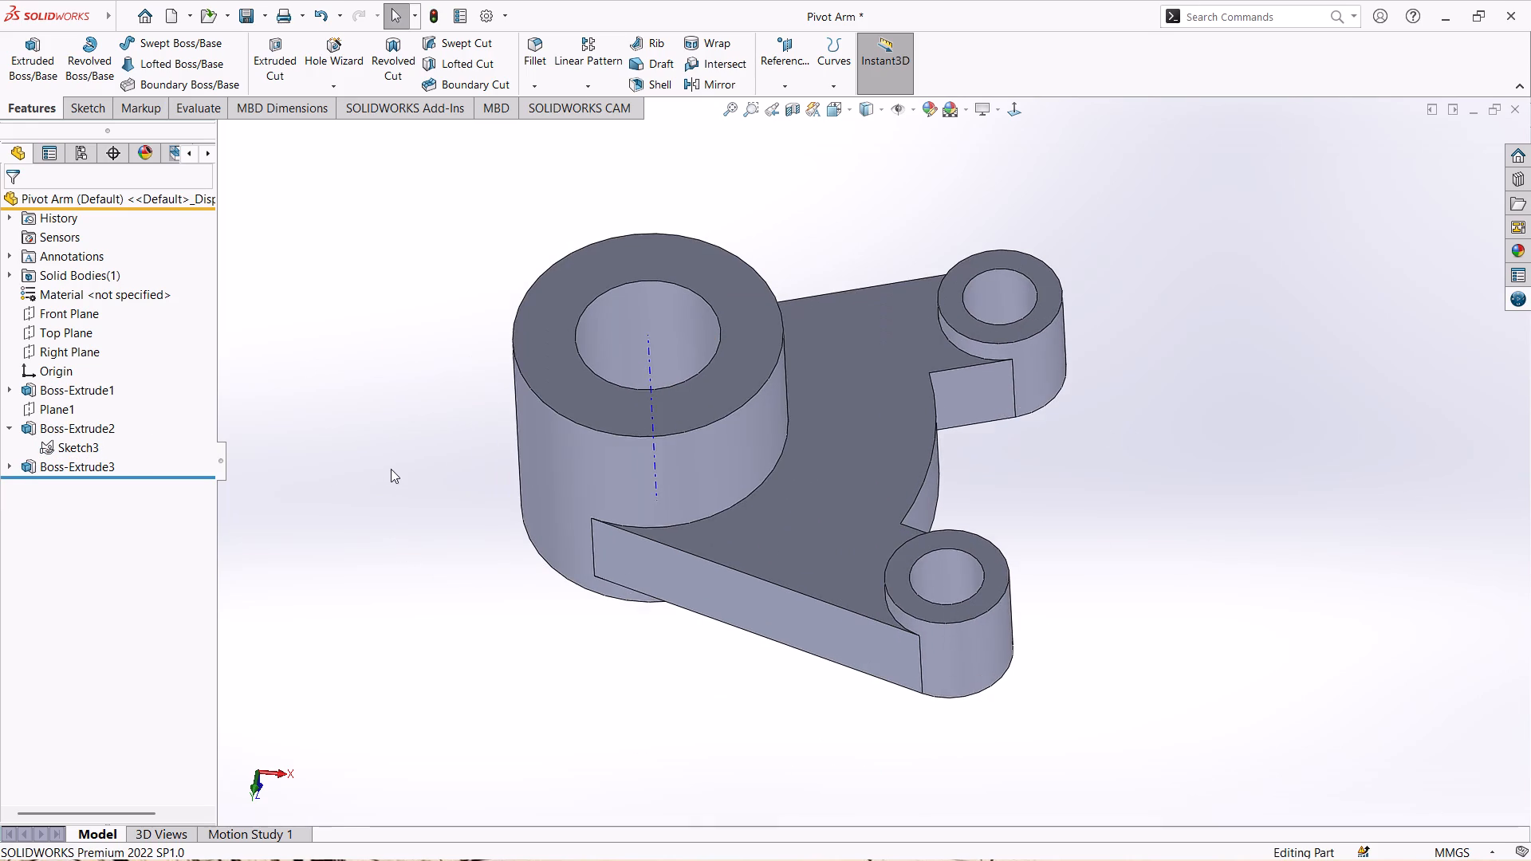
middle_drag(389, 452, 411, 542)
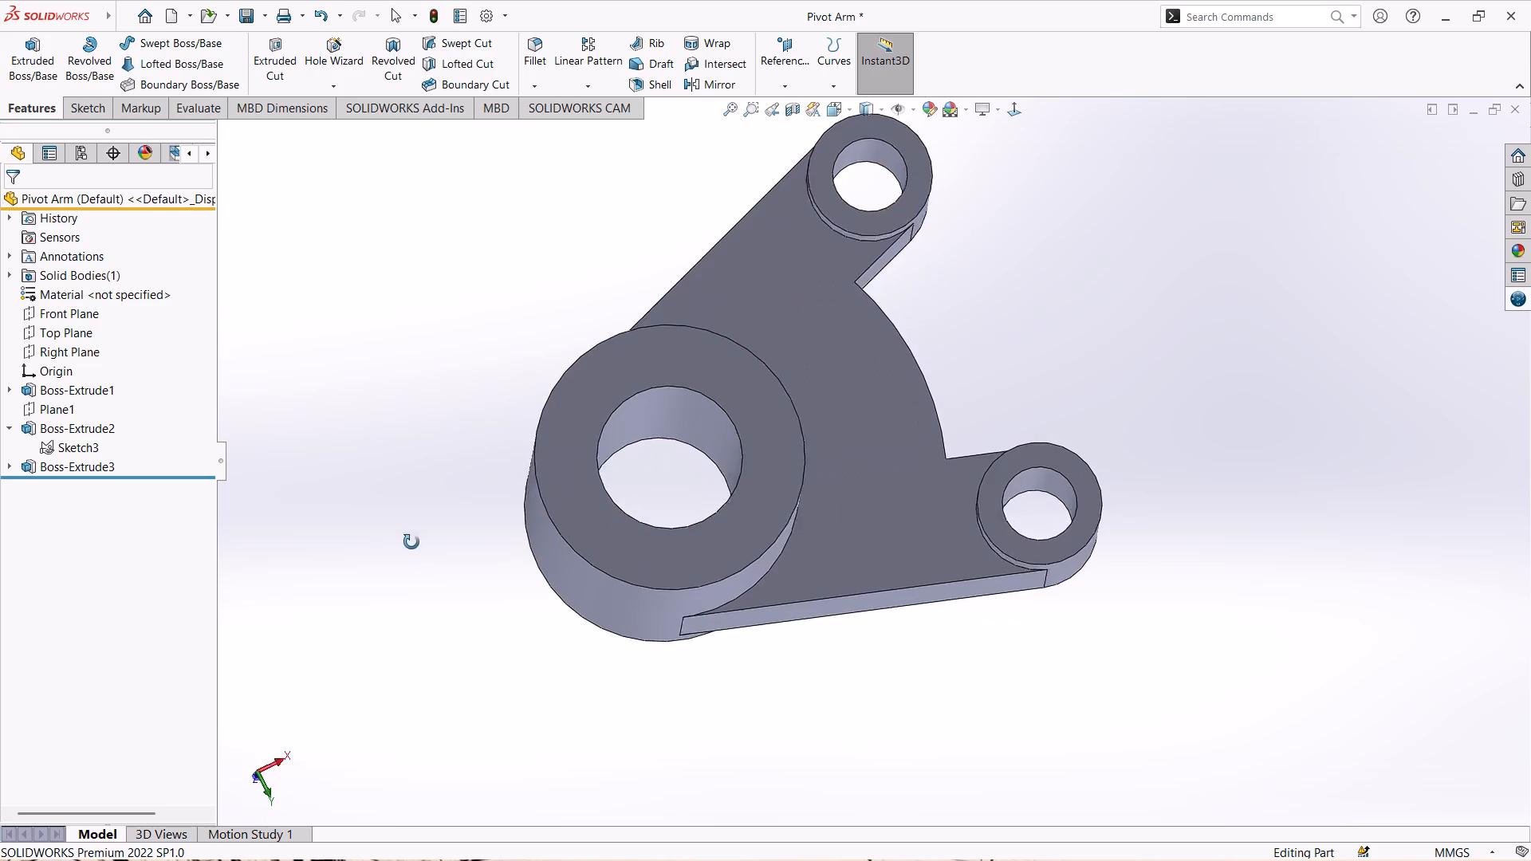
middle_drag(411, 542, 252, 297)
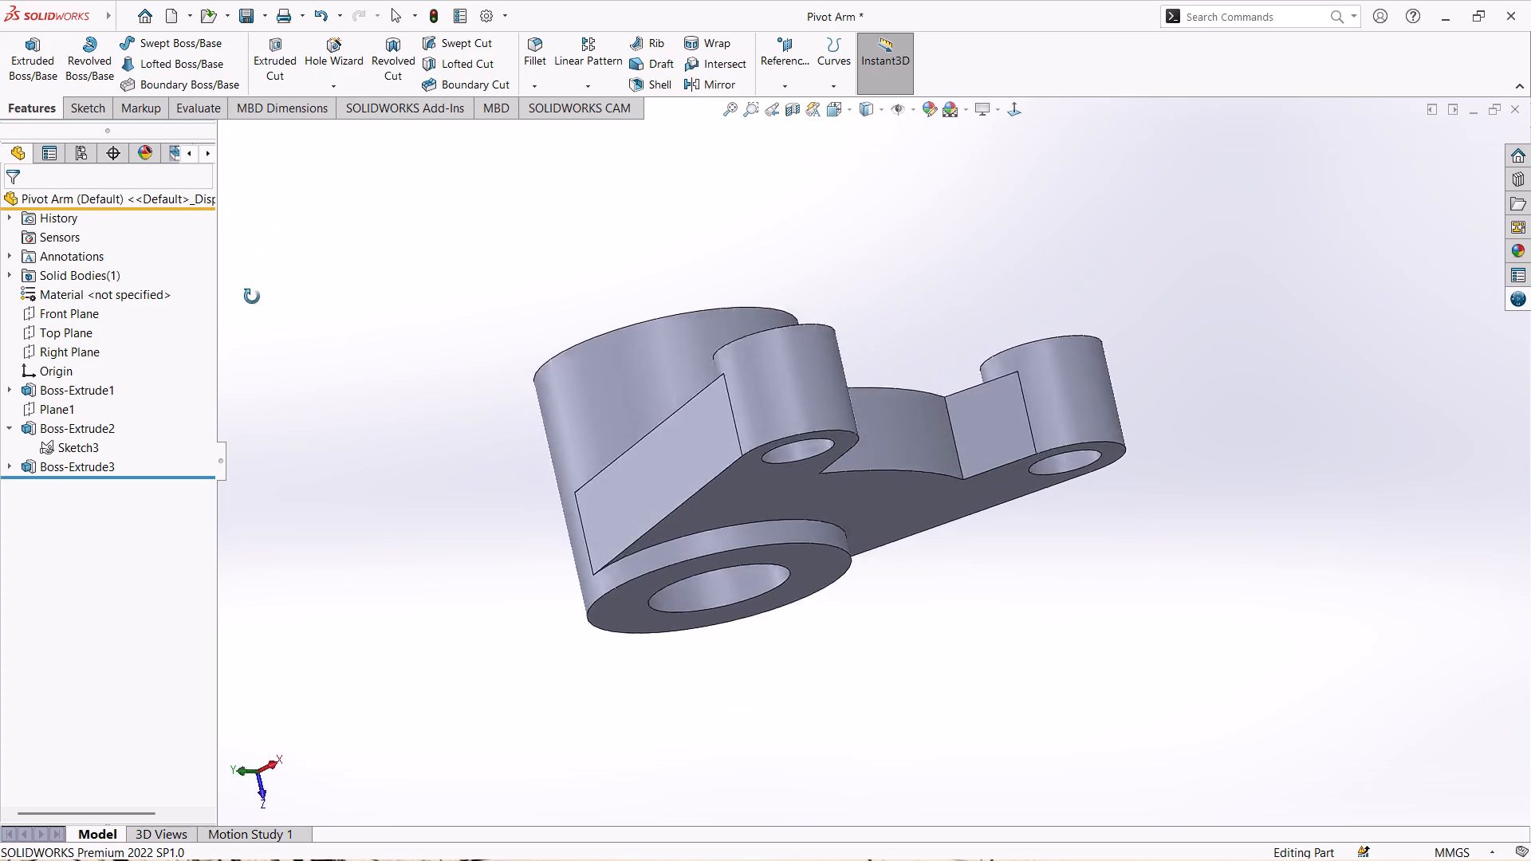
middle_drag(252, 297, 382, 387)
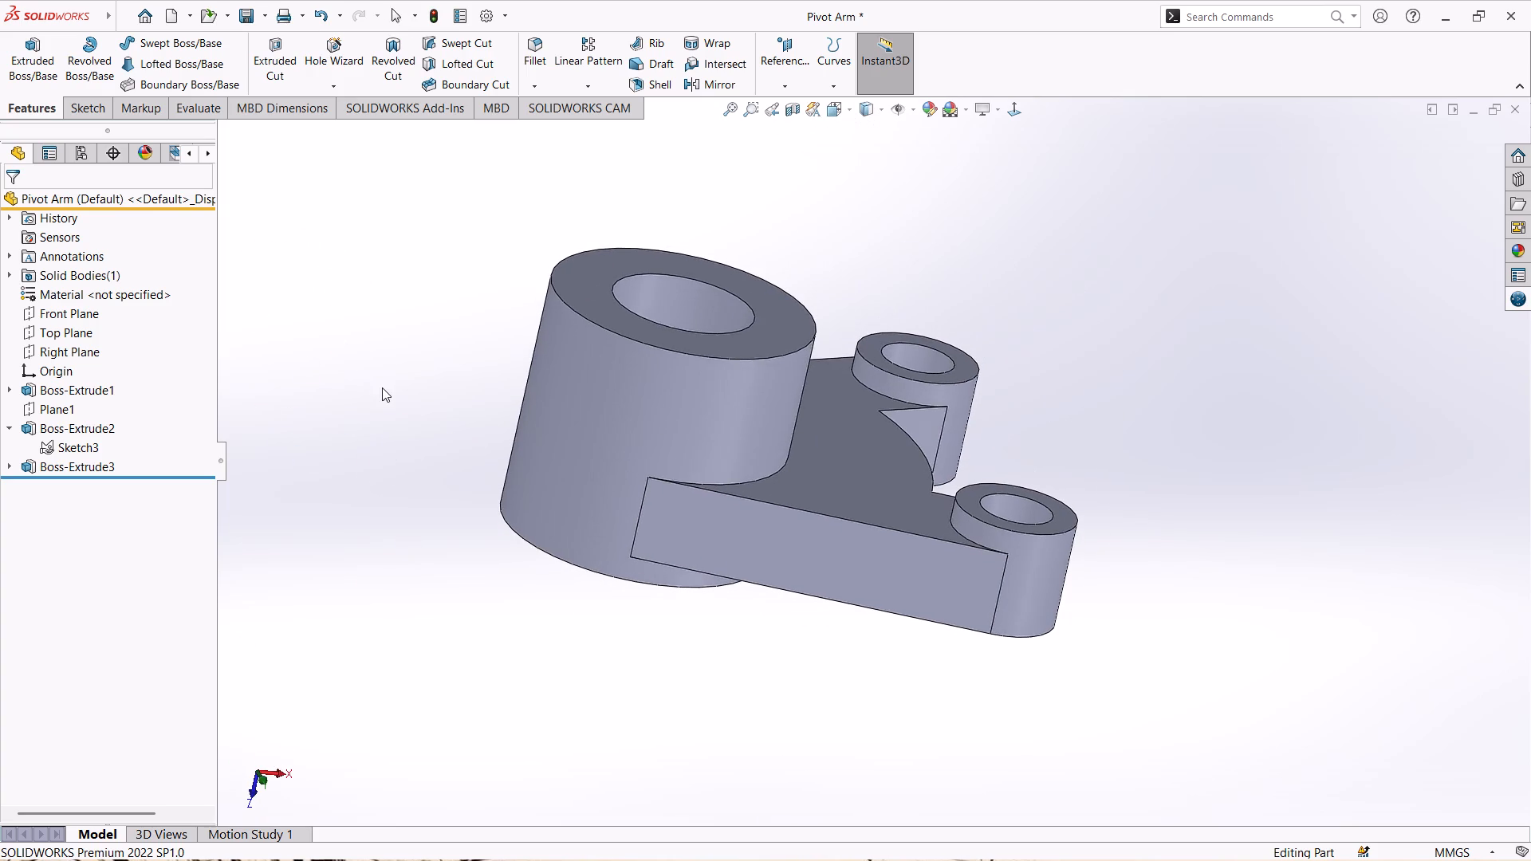
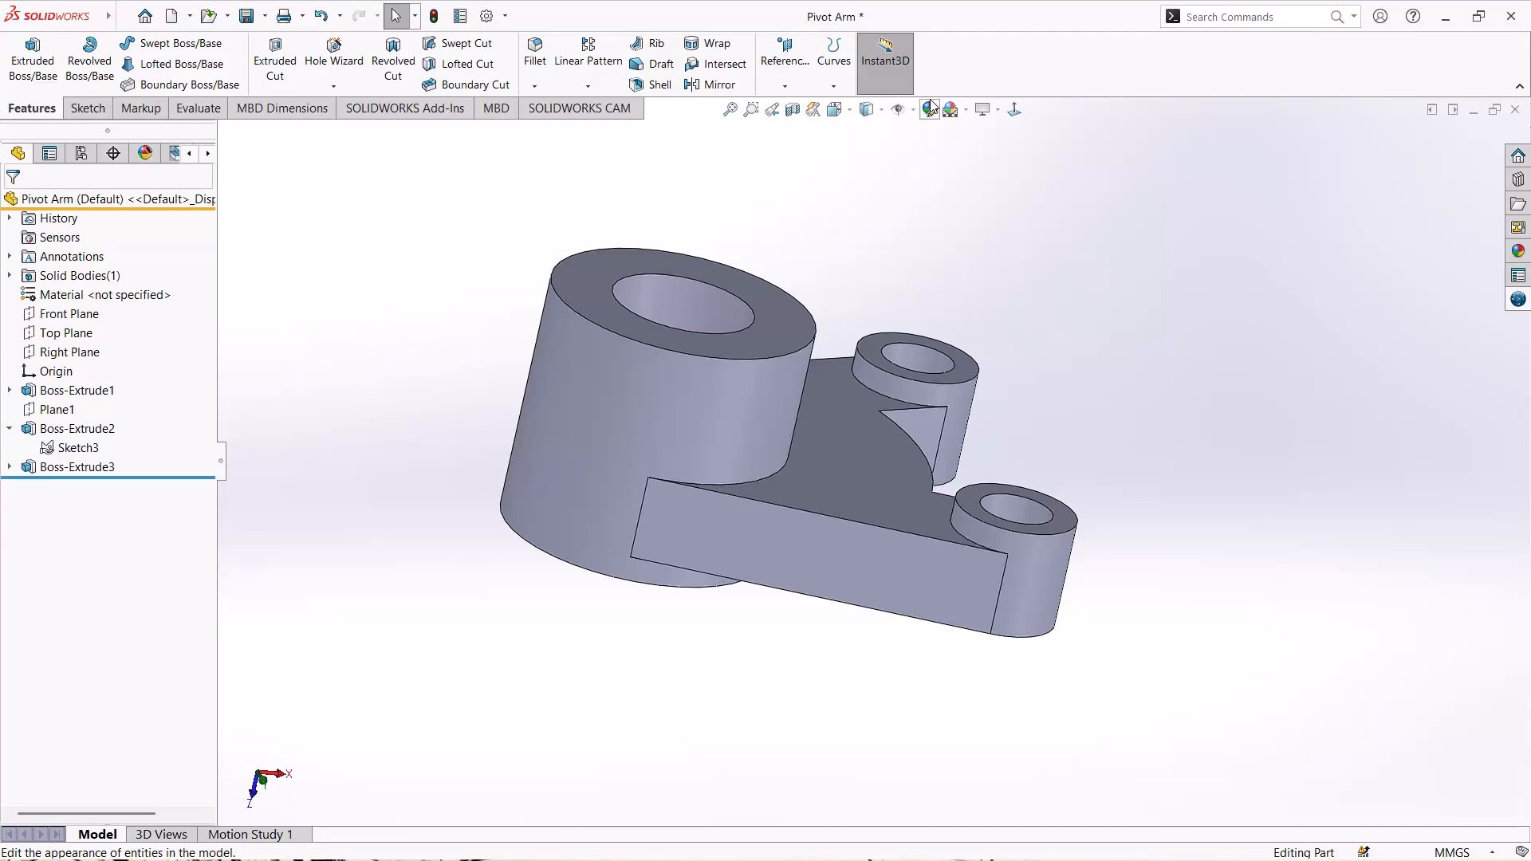
Change the whole part's appearance to a magenta-pink colour with red 255, green 121 and blue 255.
click(930, 99)
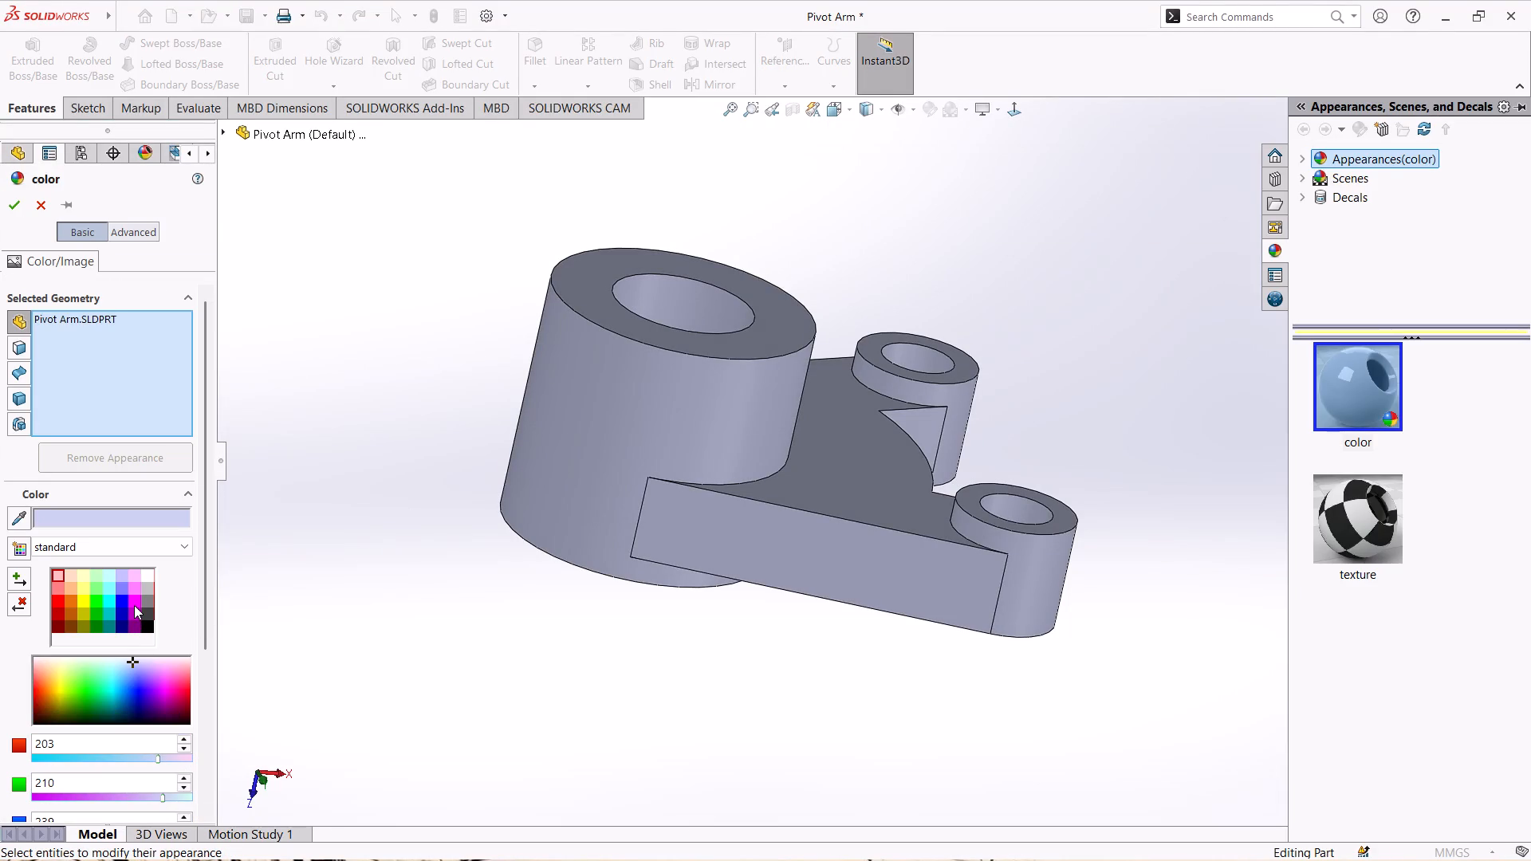
click(134, 603)
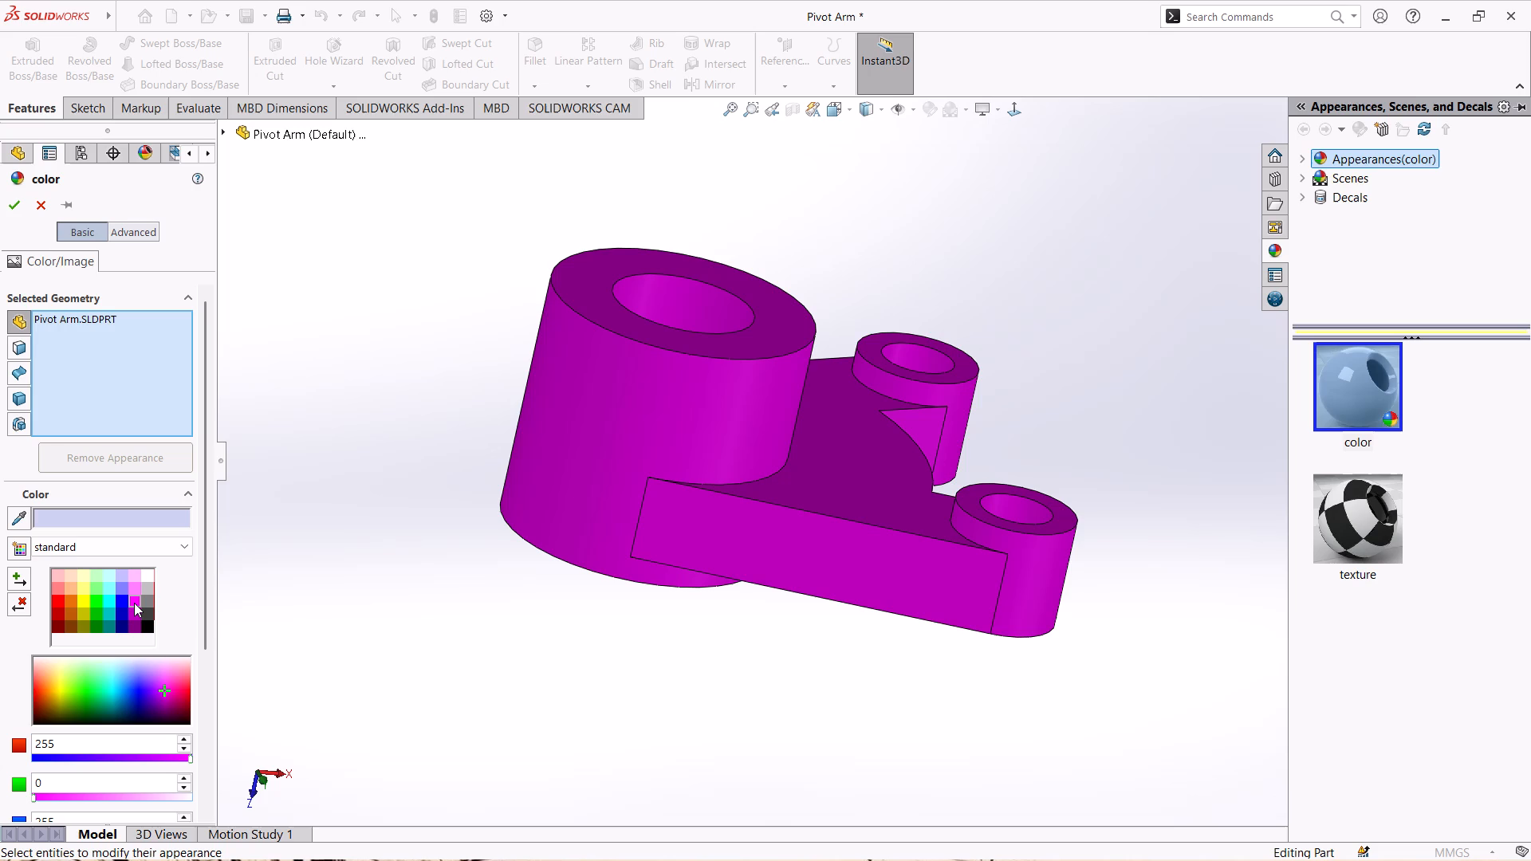
click(136, 591)
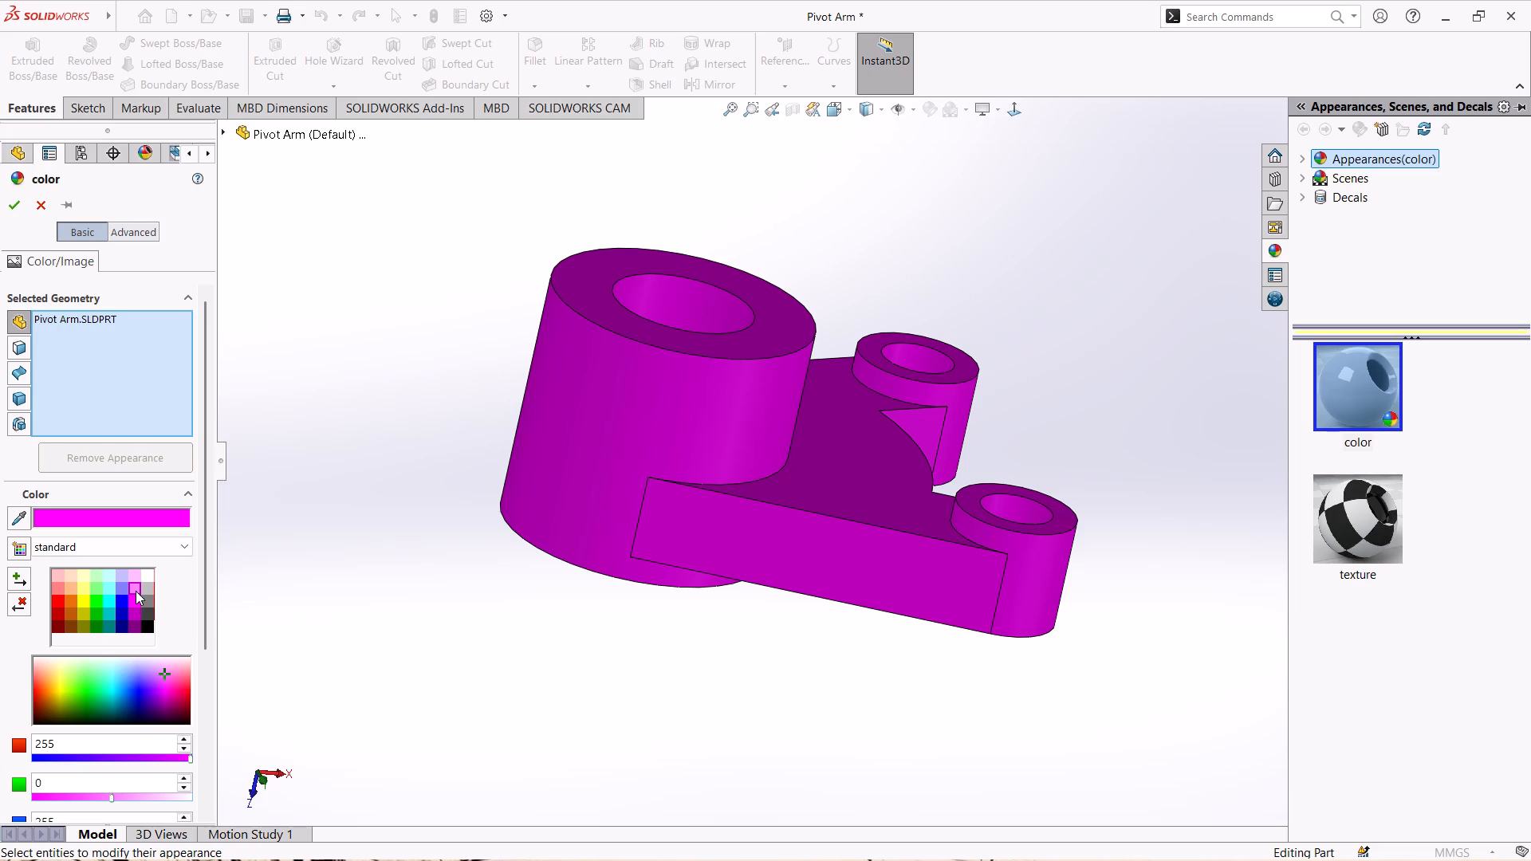
click(138, 573)
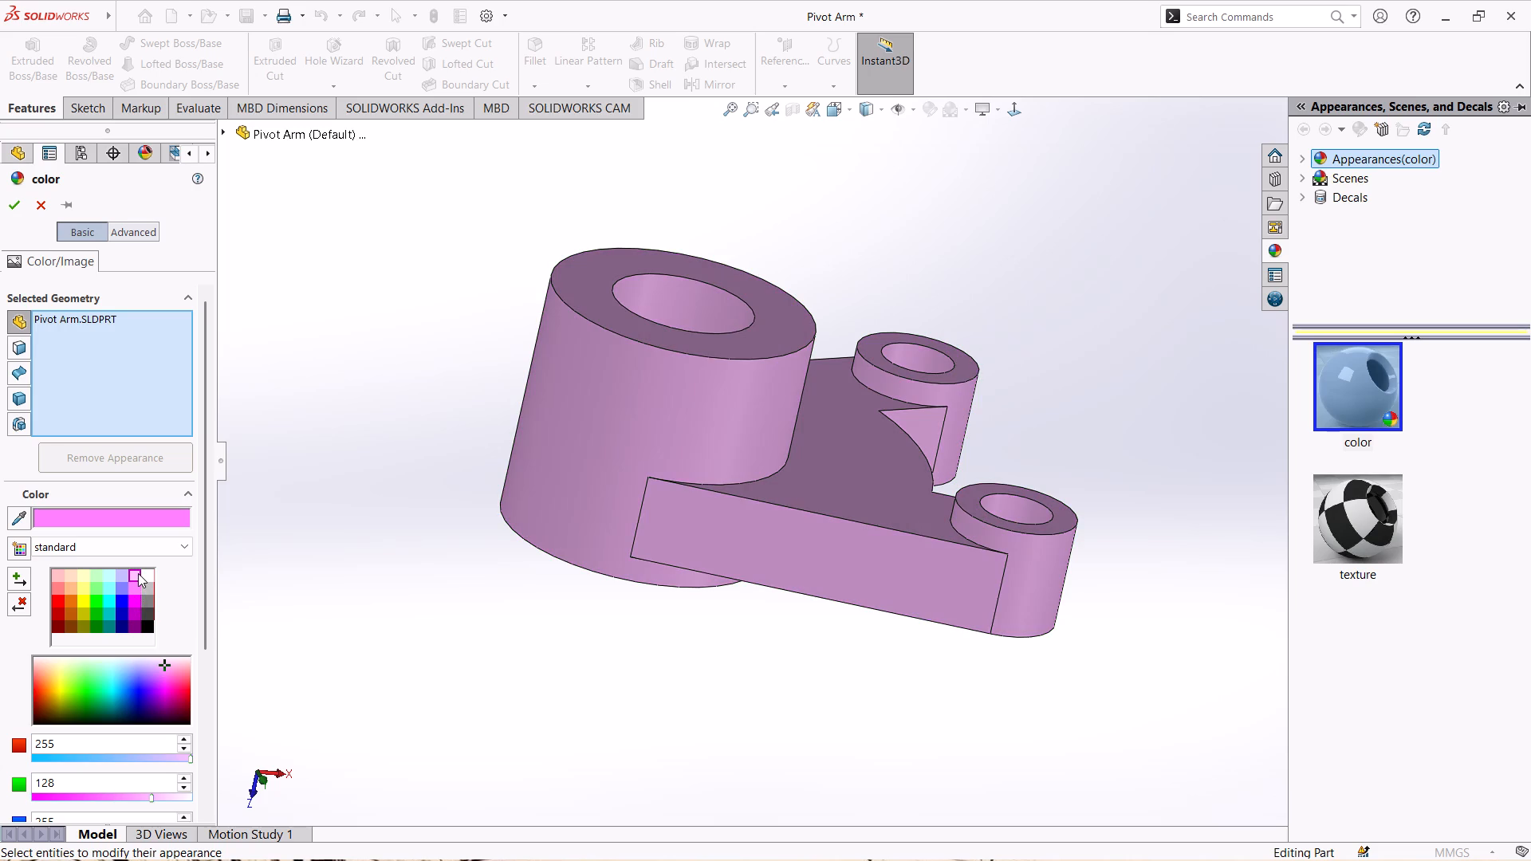
click(131, 604)
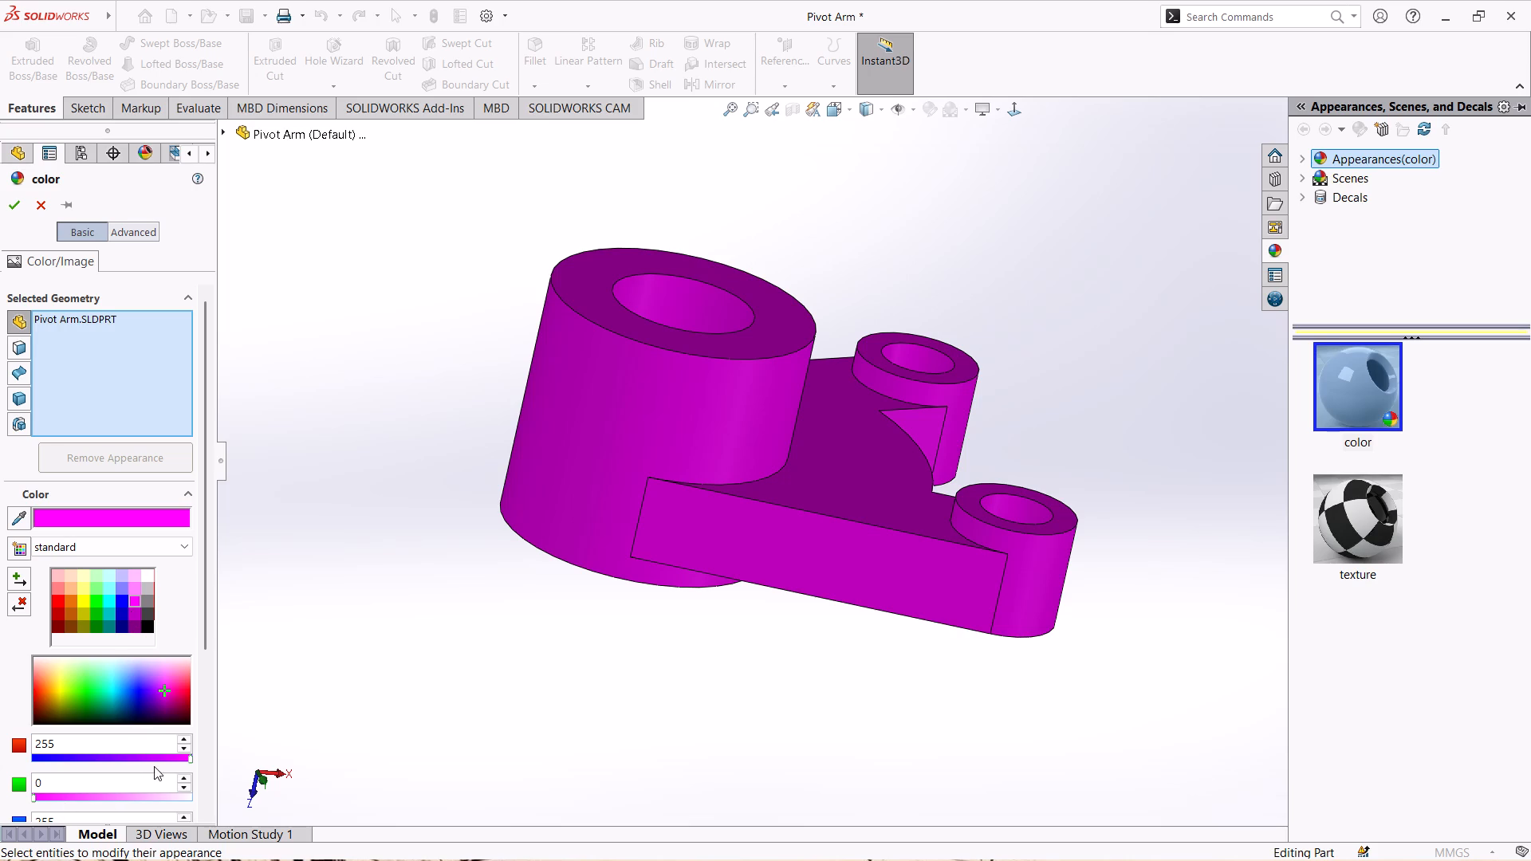
click(96, 800)
drag(94, 800, 89, 800)
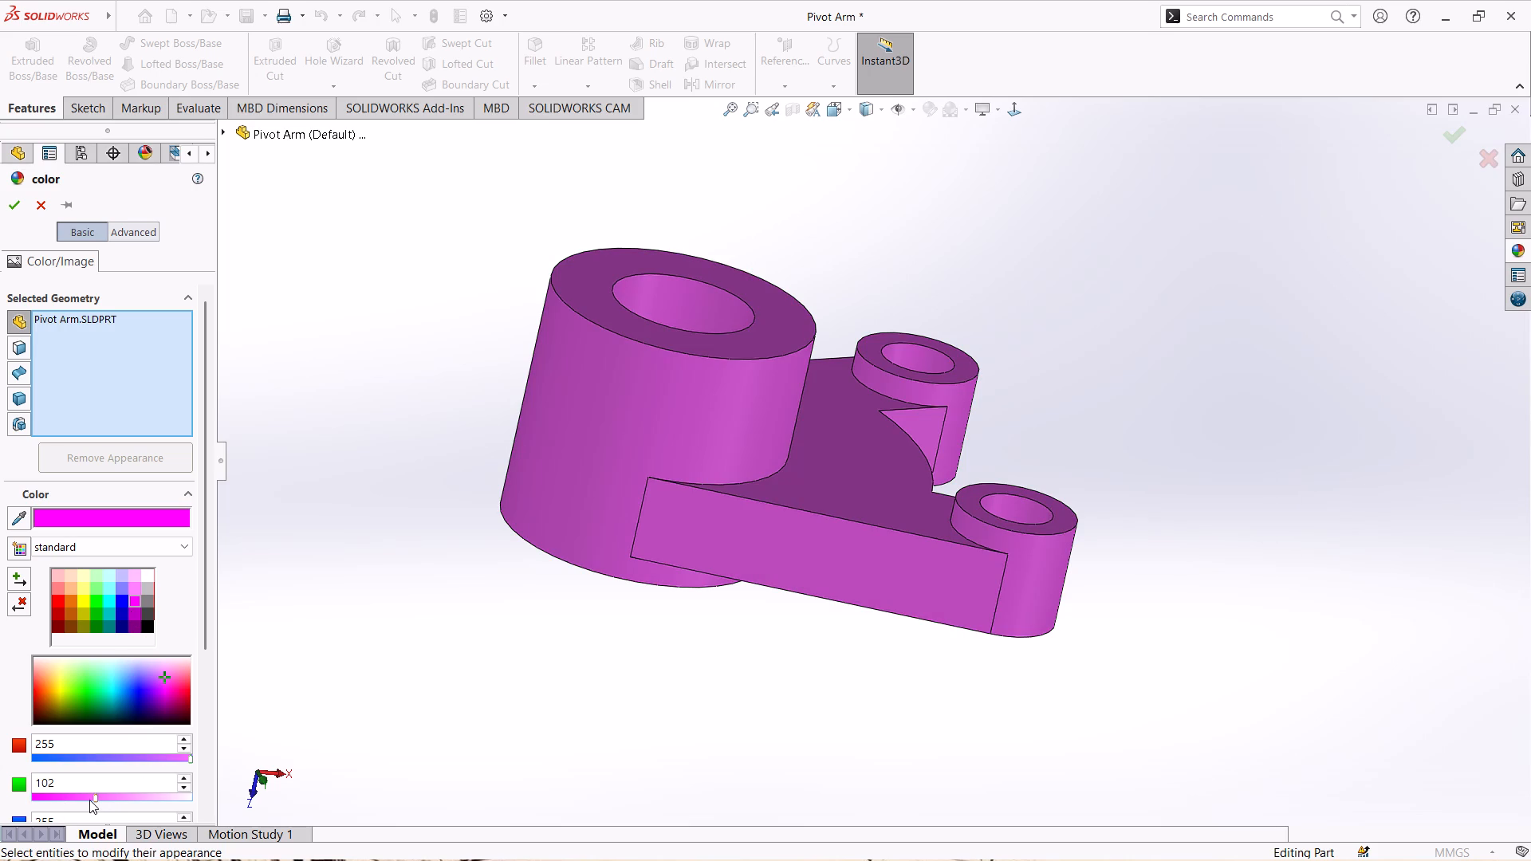
drag(89, 800, 48, 796)
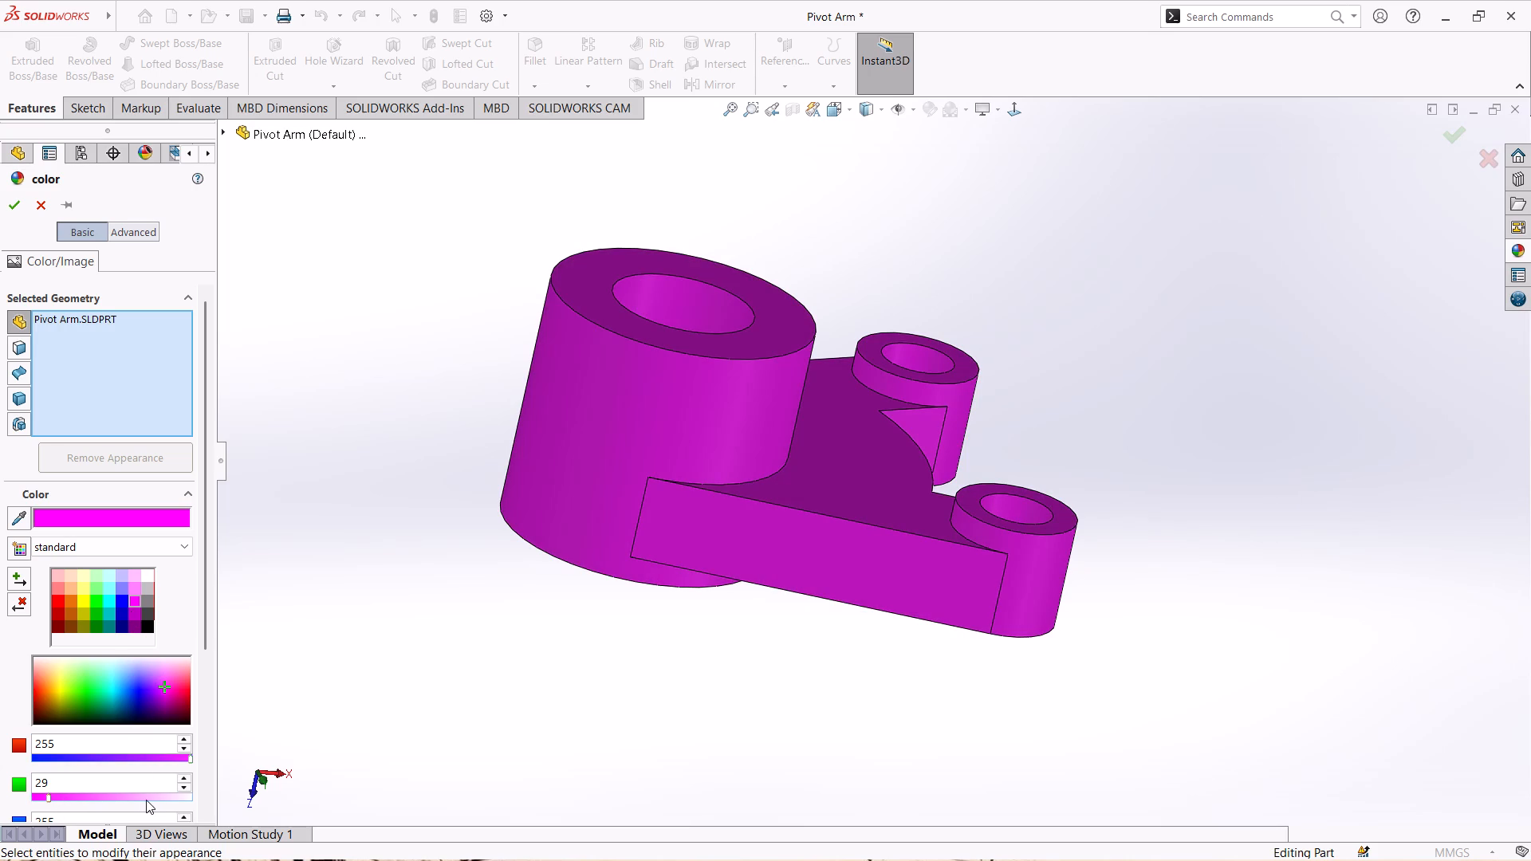
click(148, 800)
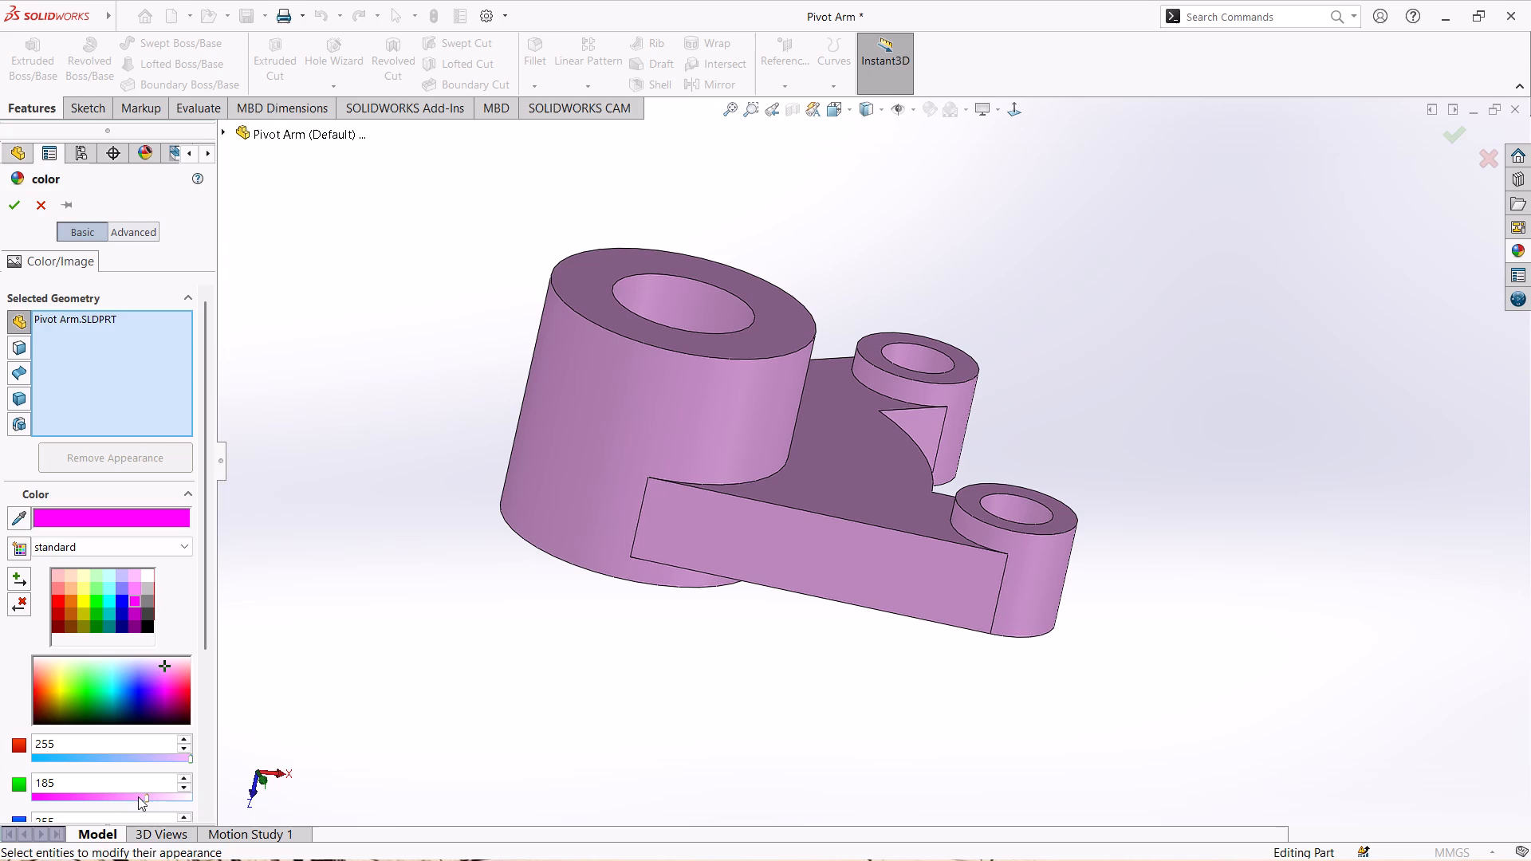
click(124, 798)
click(108, 795)
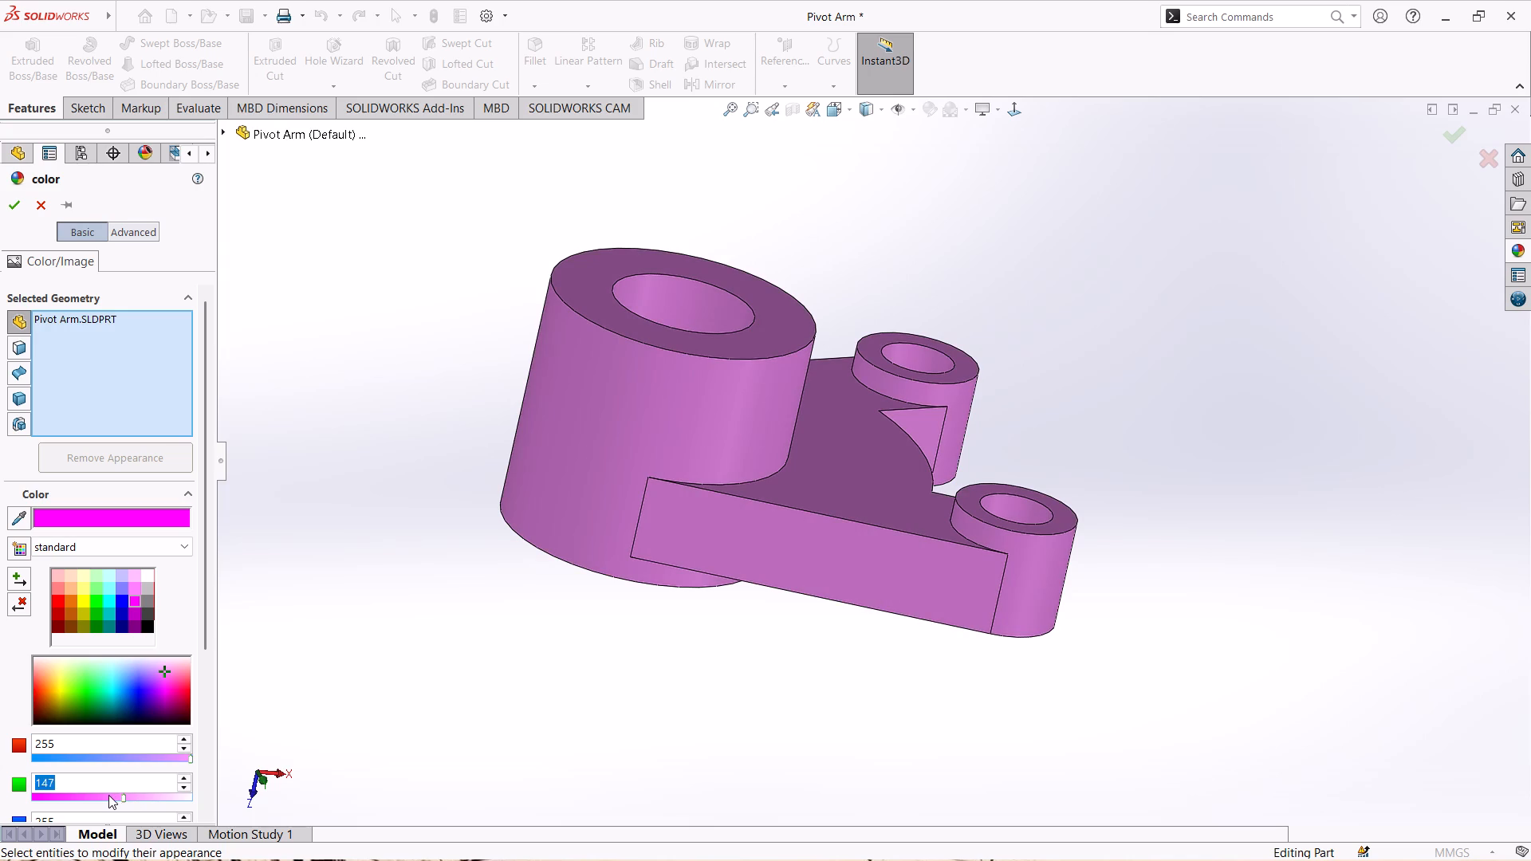
click(10, 203)
Examine the recoloured part's hollow cylinder, web and two end bosses from several angles.
scroll(427, 487, up, 2)
middle_drag(1186, 343, 1111, 553)
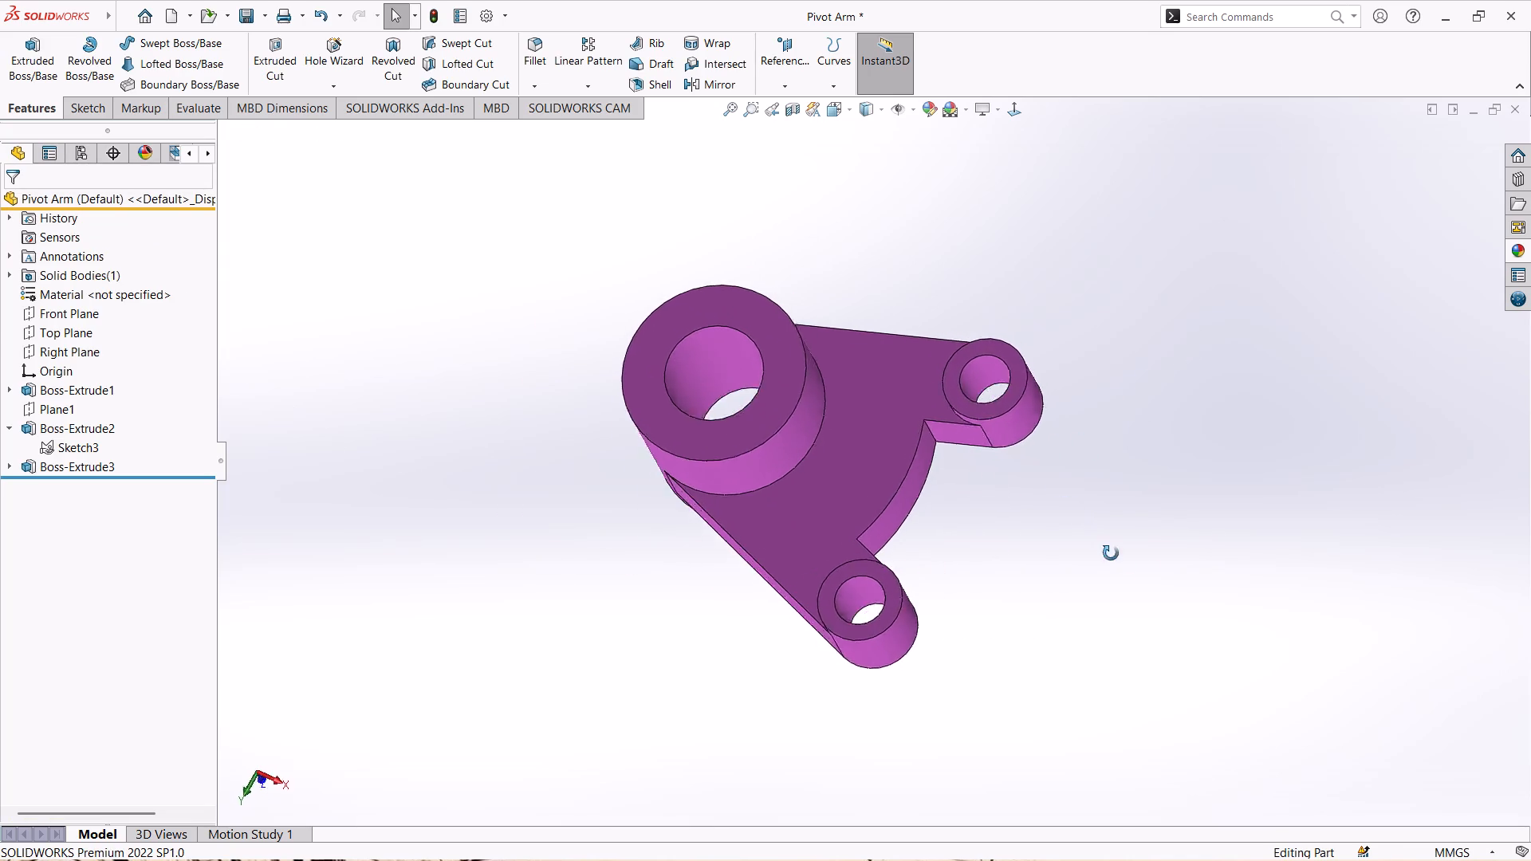
middle_drag(1111, 553, 1176, 563)
scroll(541, 382, up, 1)
scroll(796, 419, down, 3)
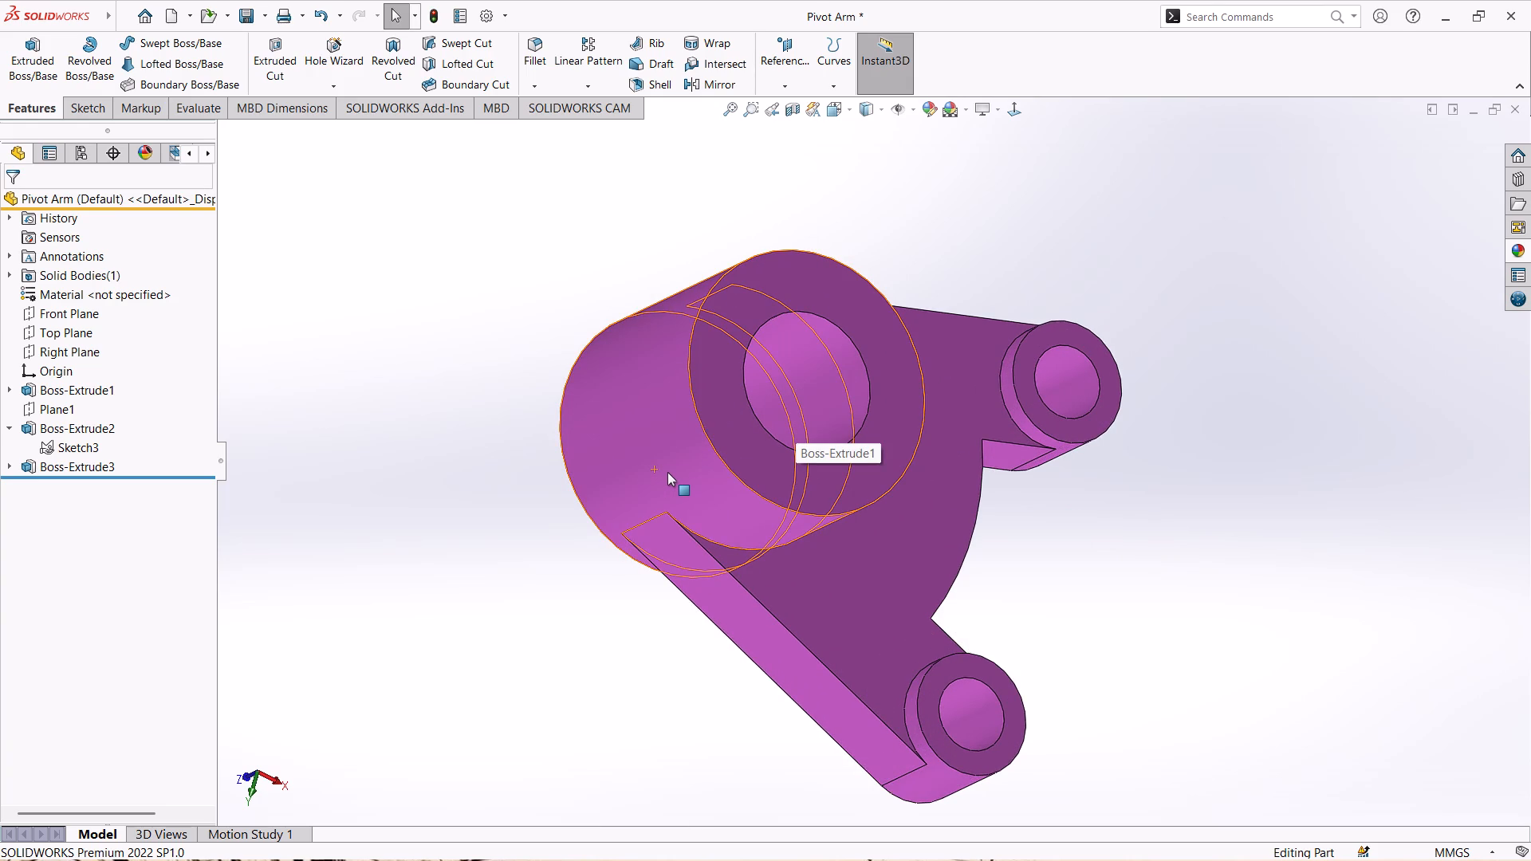
scroll(692, 458, up, 1)
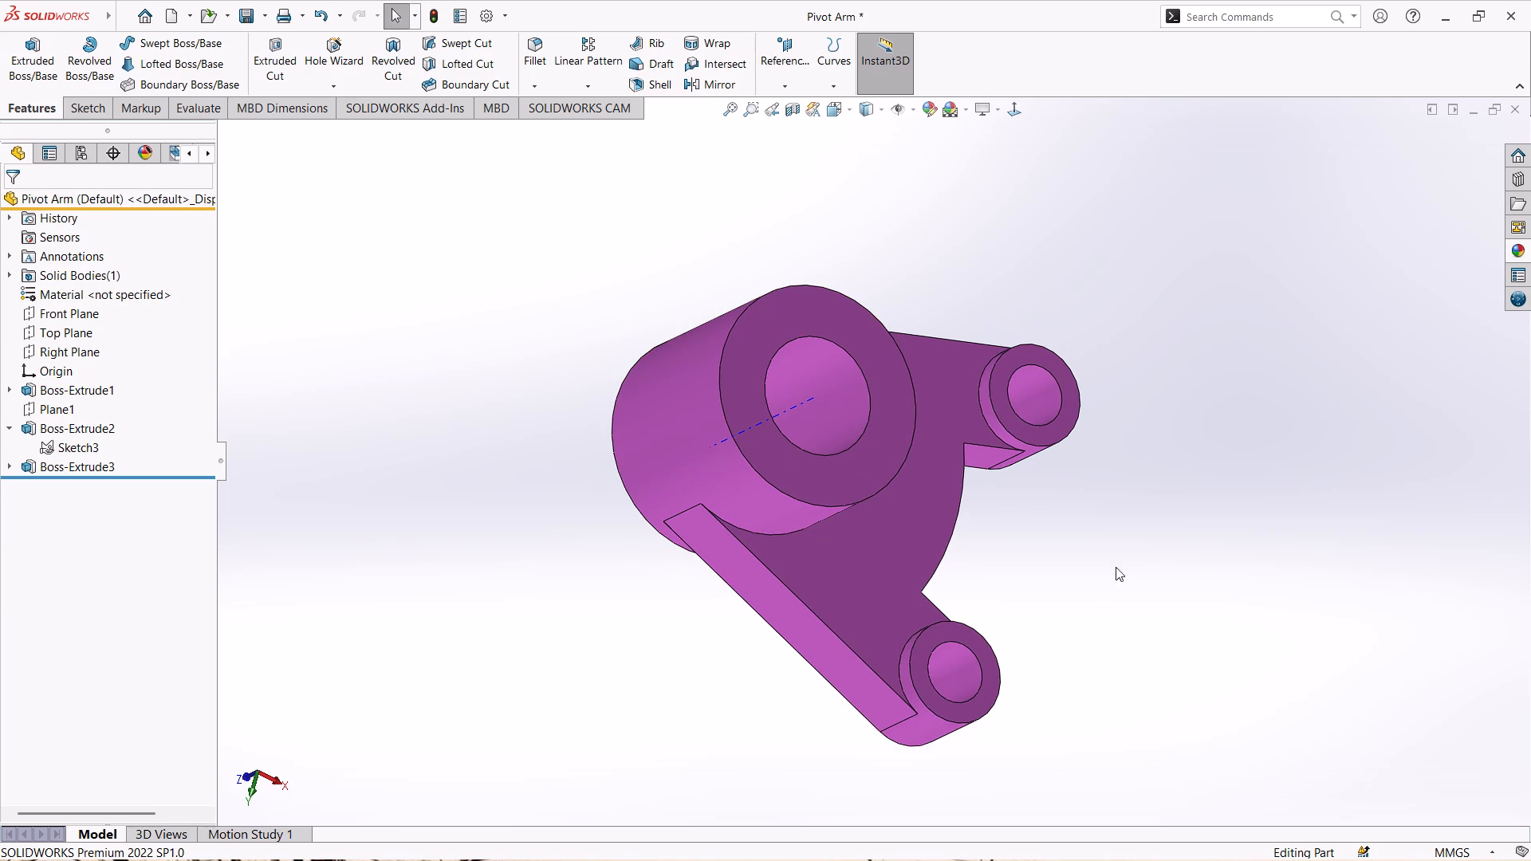
middle_click(1127, 565)
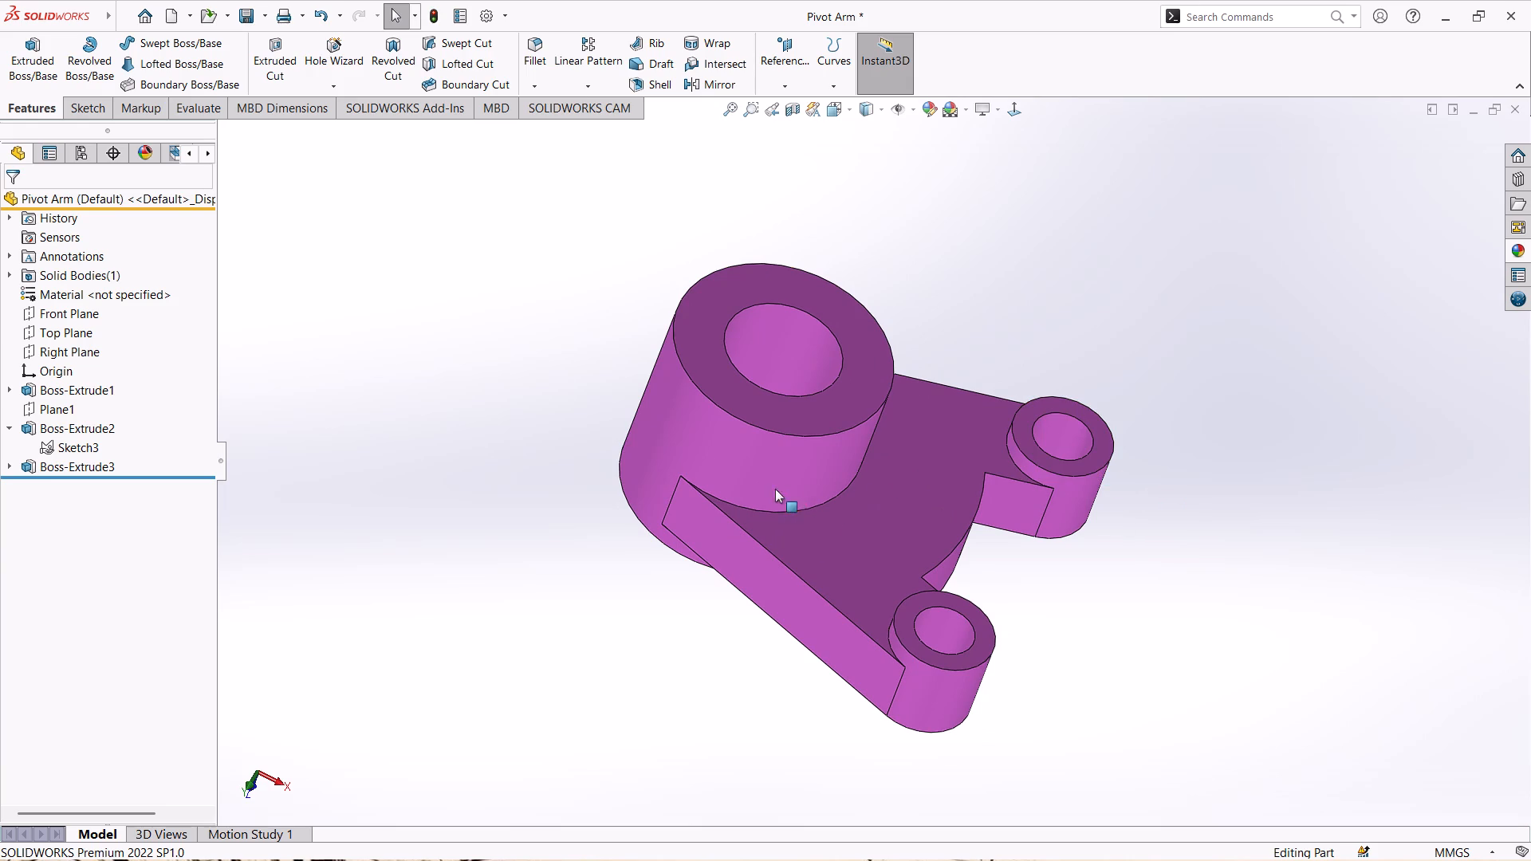
scroll(862, 429, up, 2)
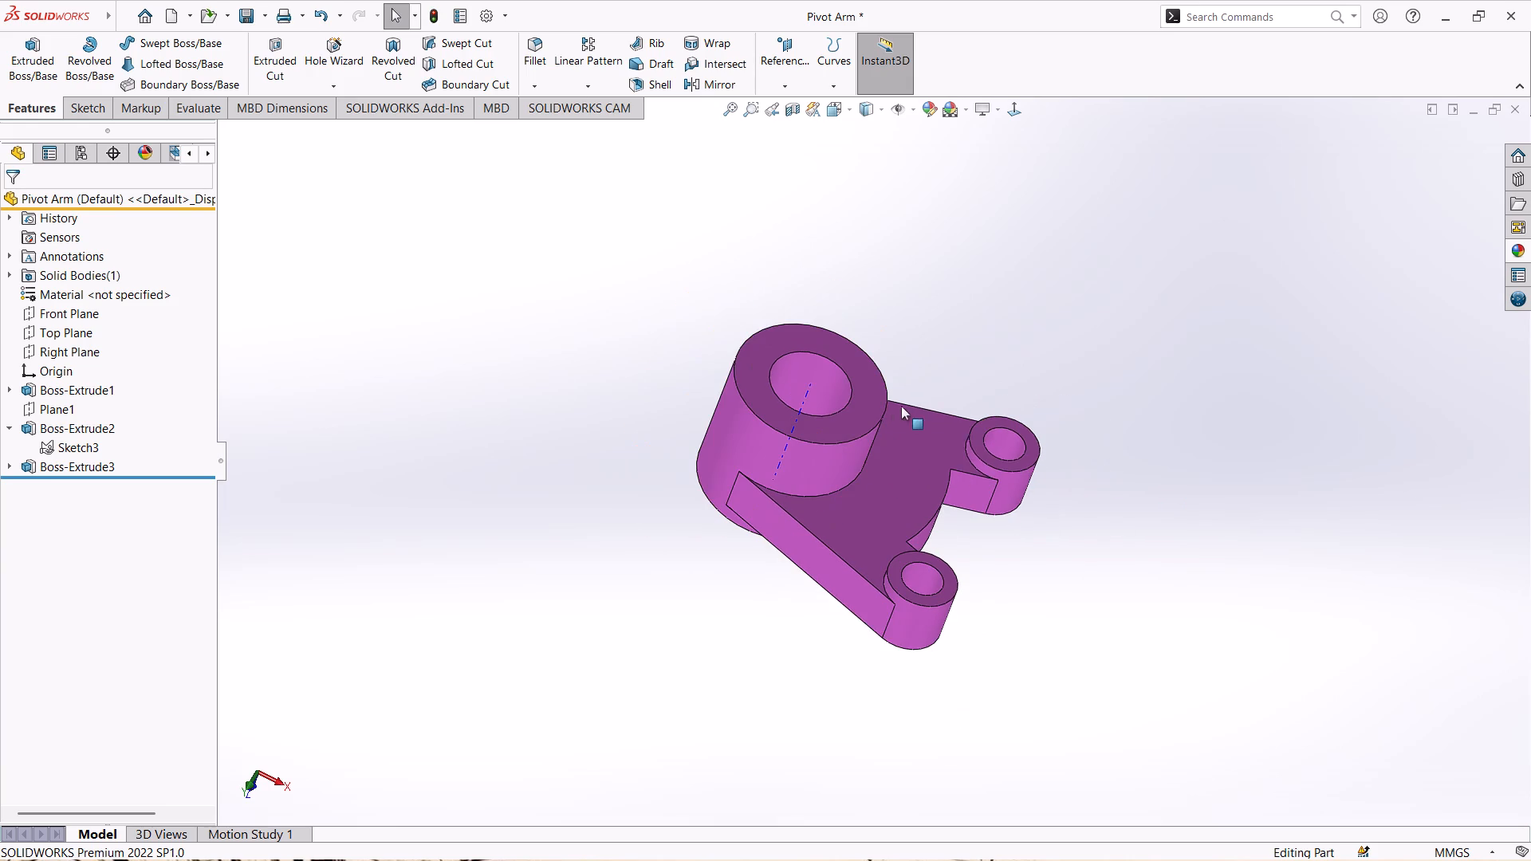
middle_drag(996, 363, 1029, 392)
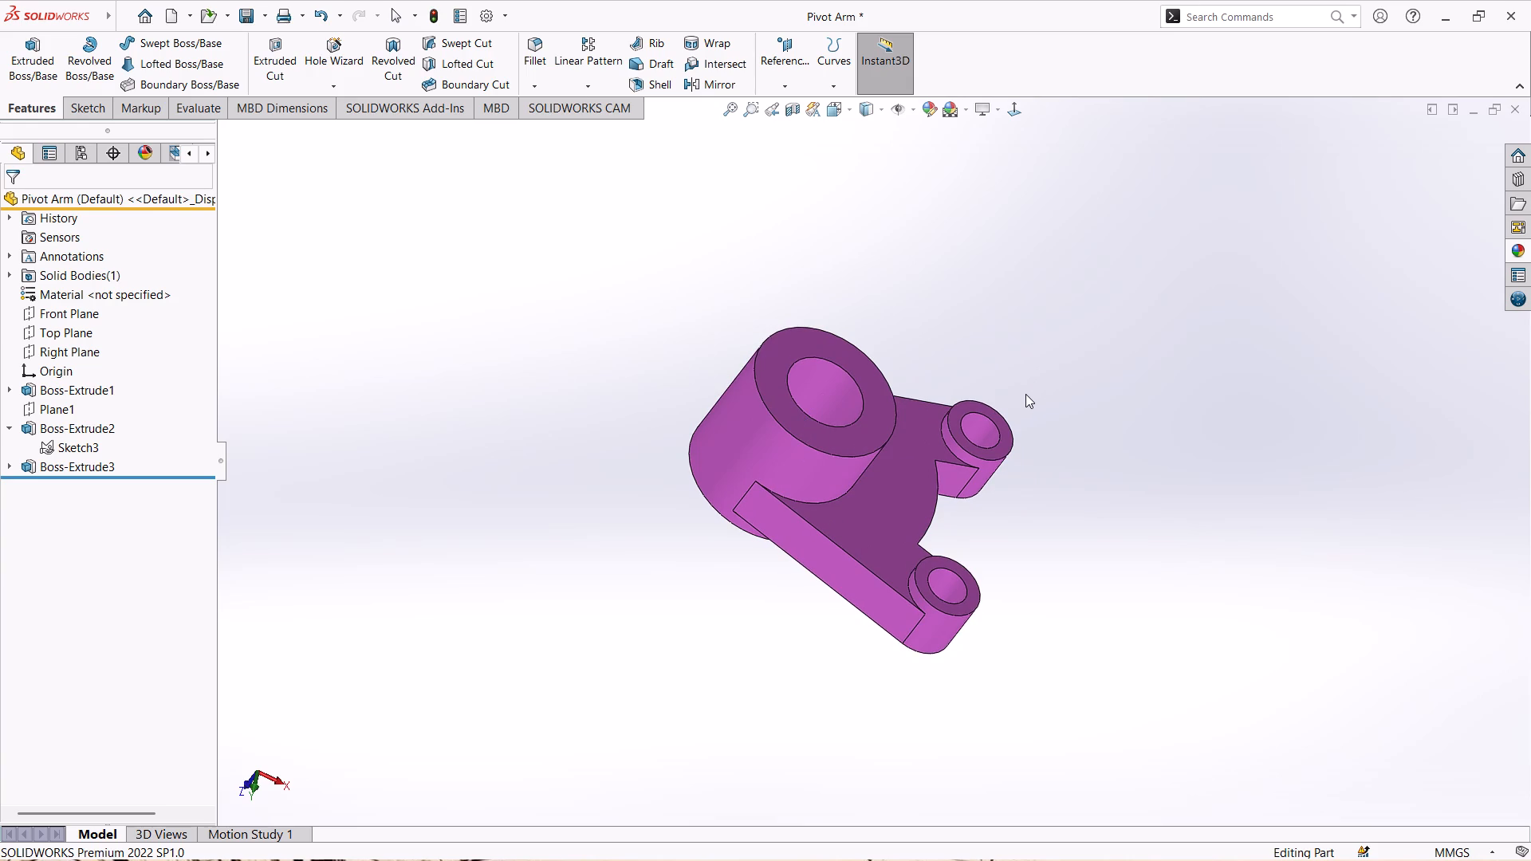
Sketch a circle about 14.6 mm in diameter on the Top Plane, centred about 16.9 mm above the origin within the large cylinder.
click(66, 332)
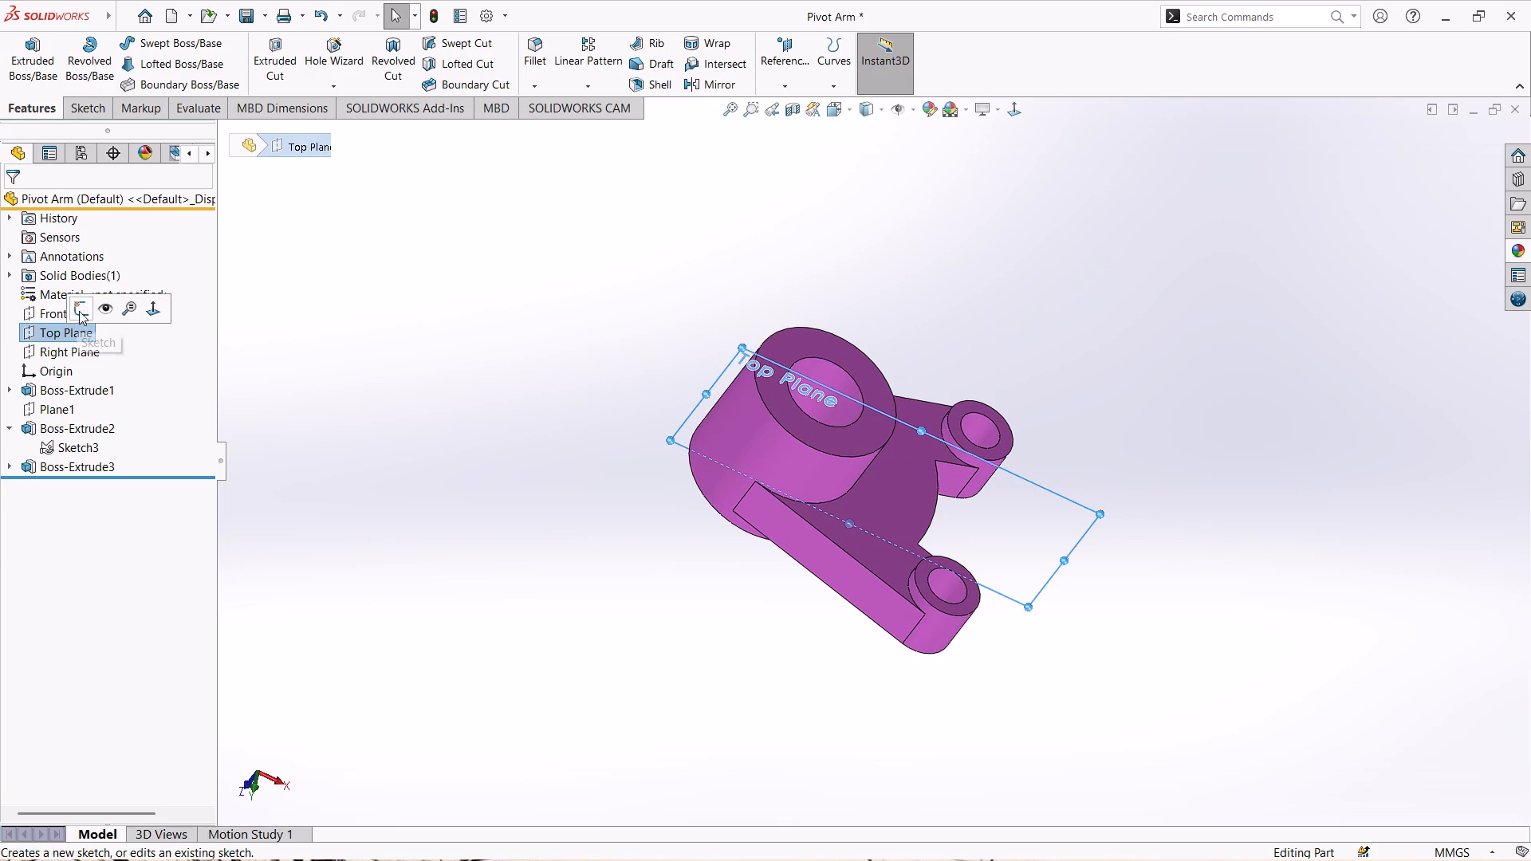
click(79, 309)
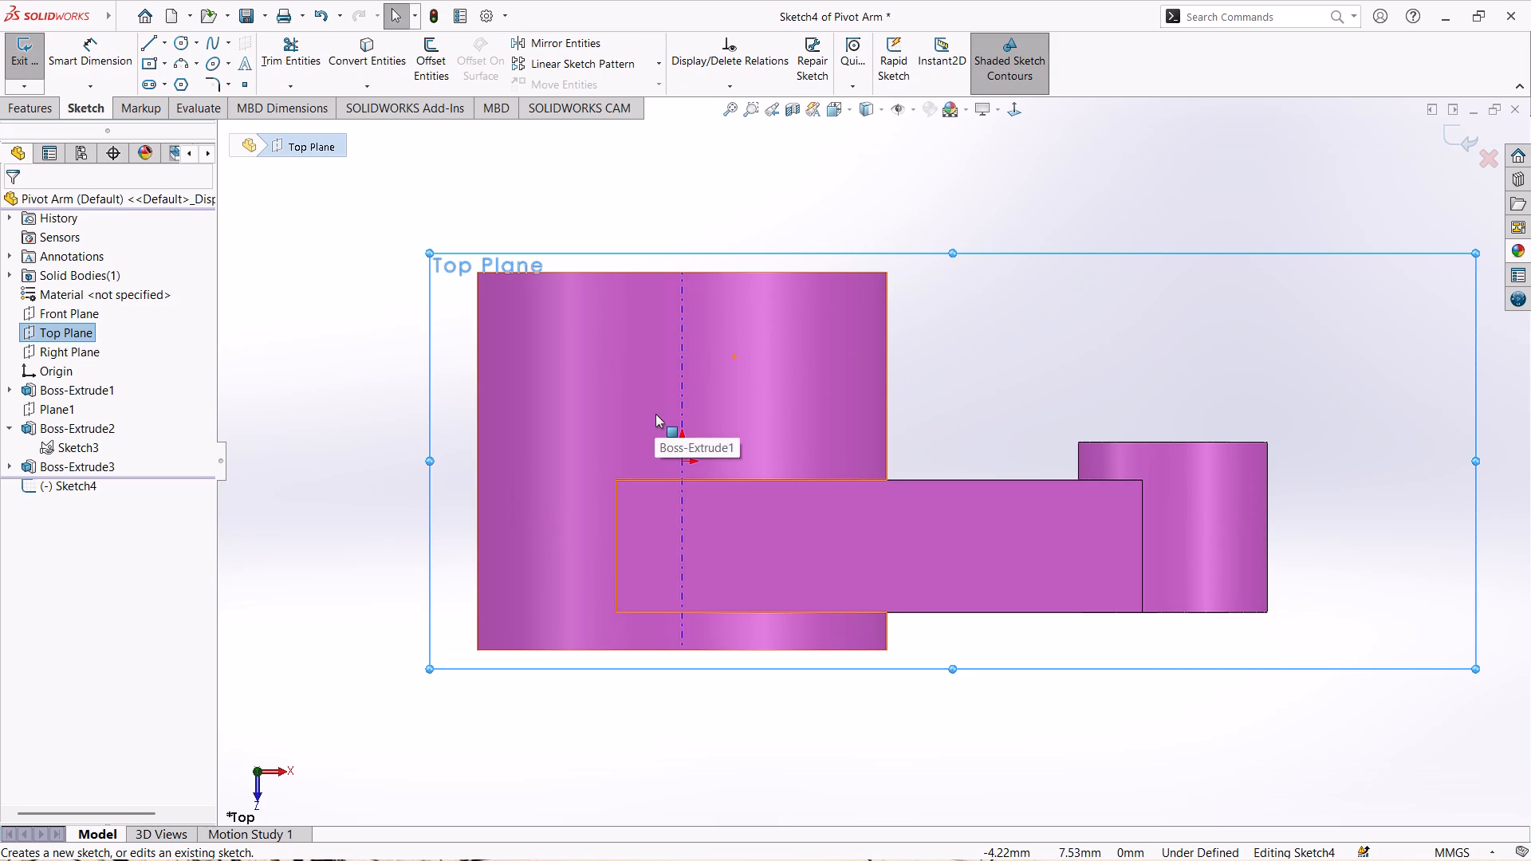
click(184, 39)
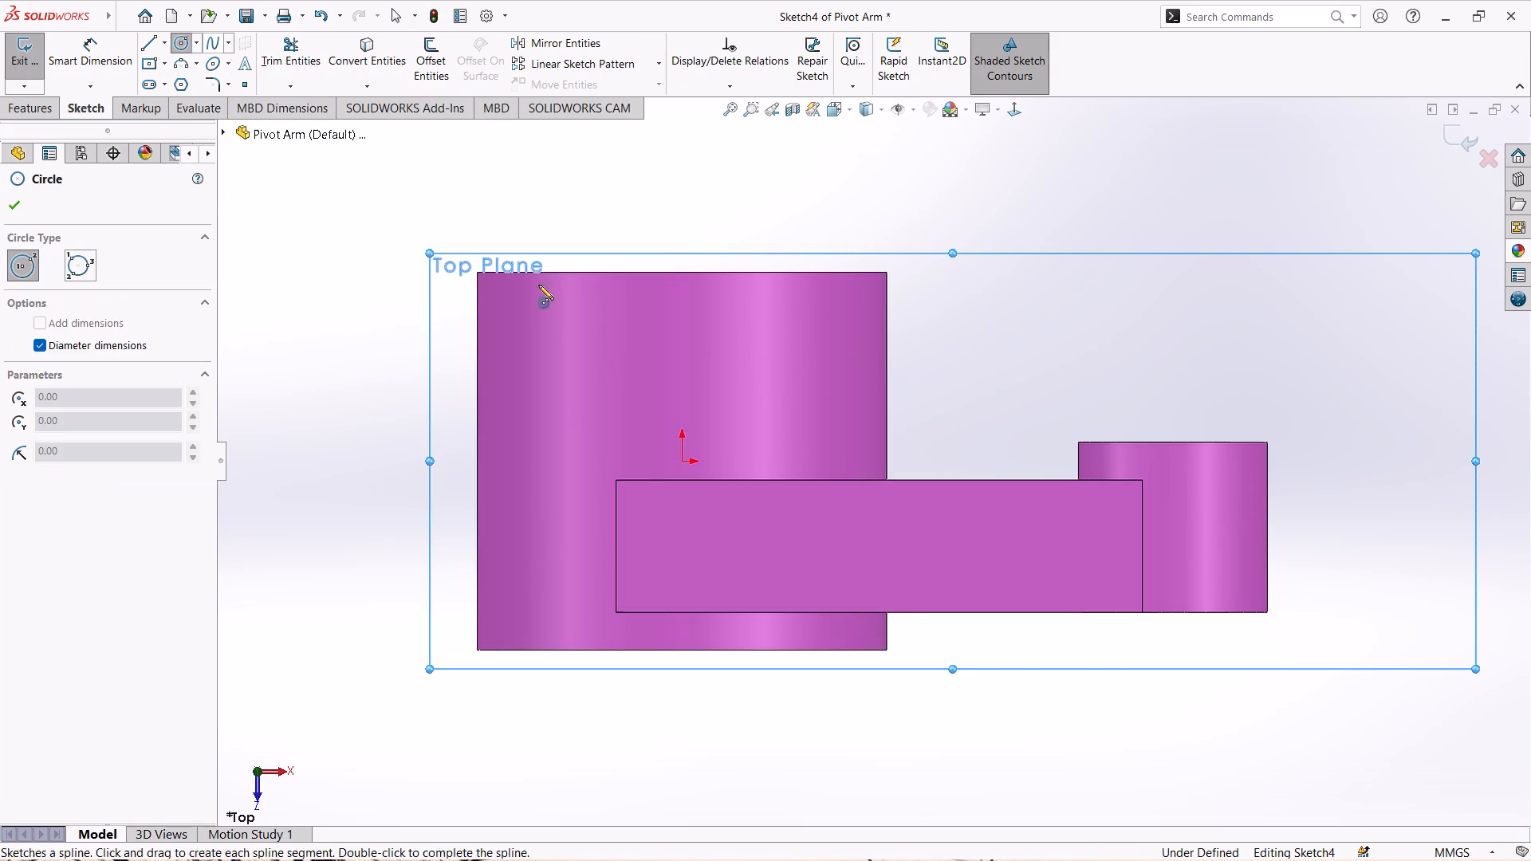
click(682, 355)
click(705, 395)
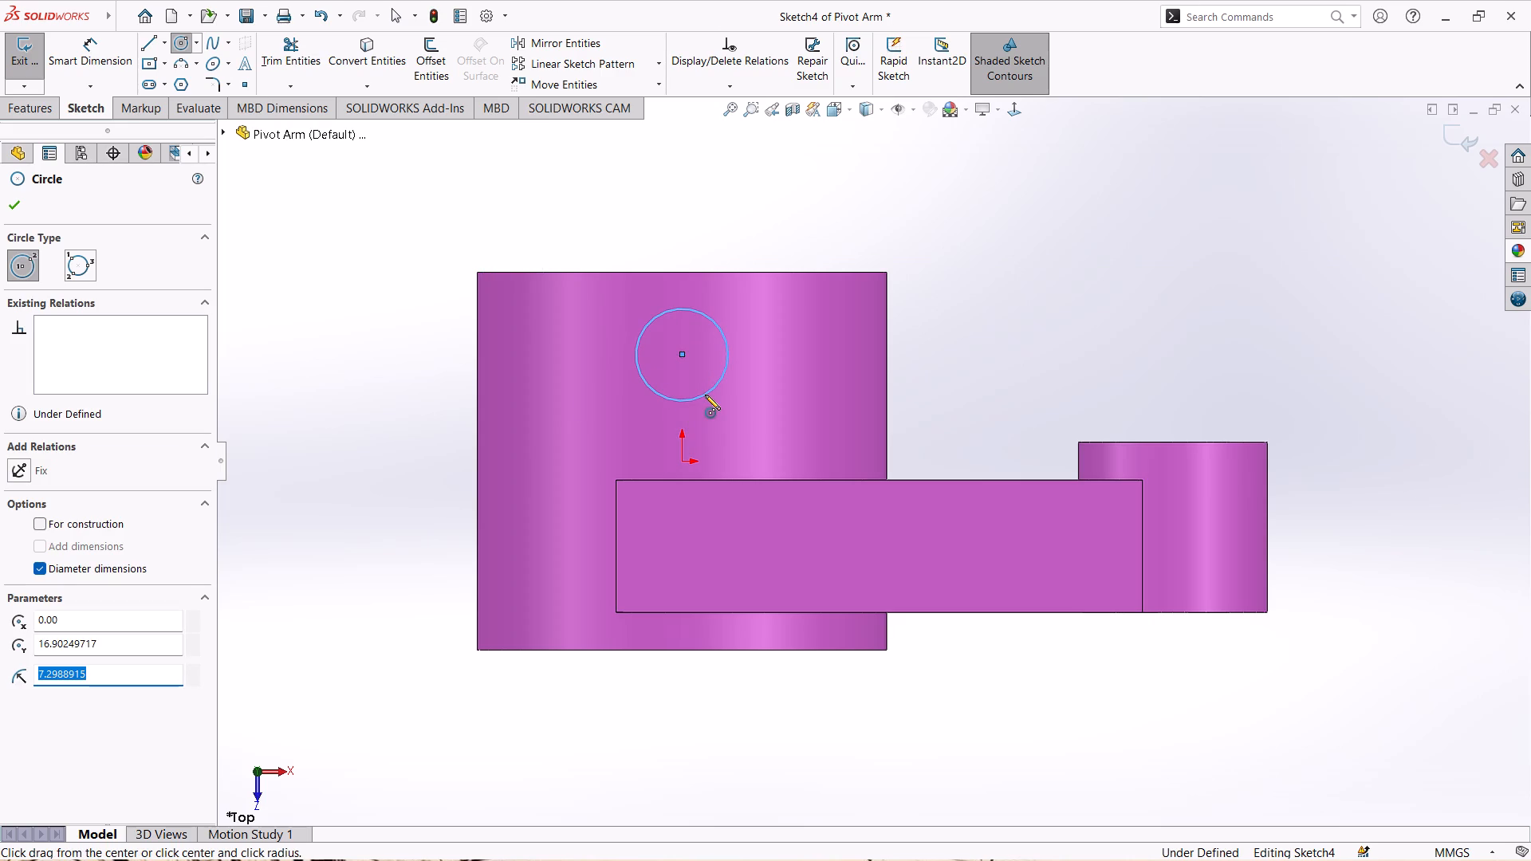
Dimension the new circle's diameter as 20 mm.
click(85, 47)
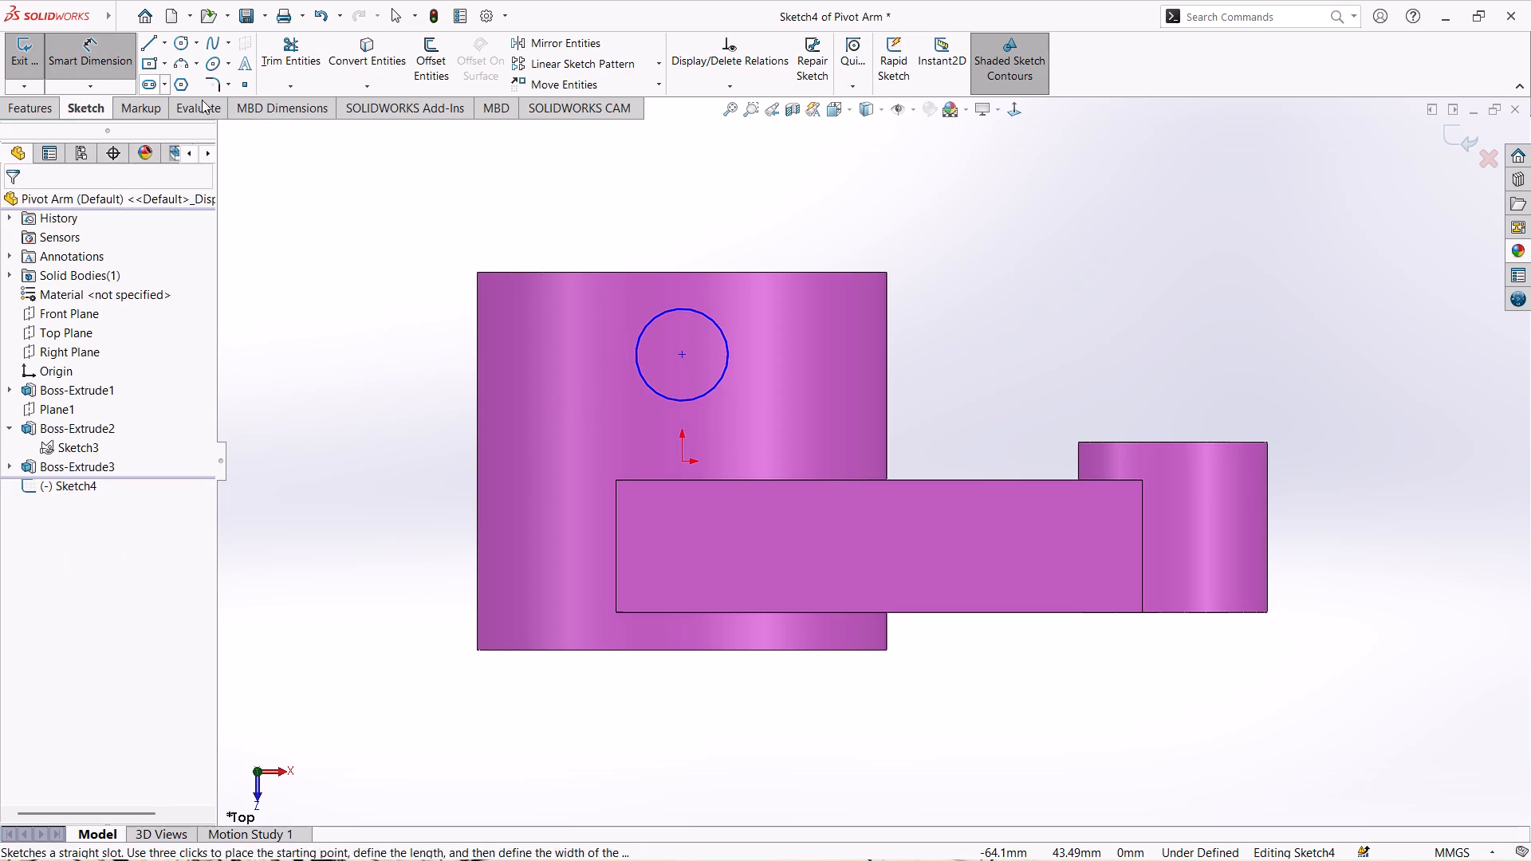
click(719, 326)
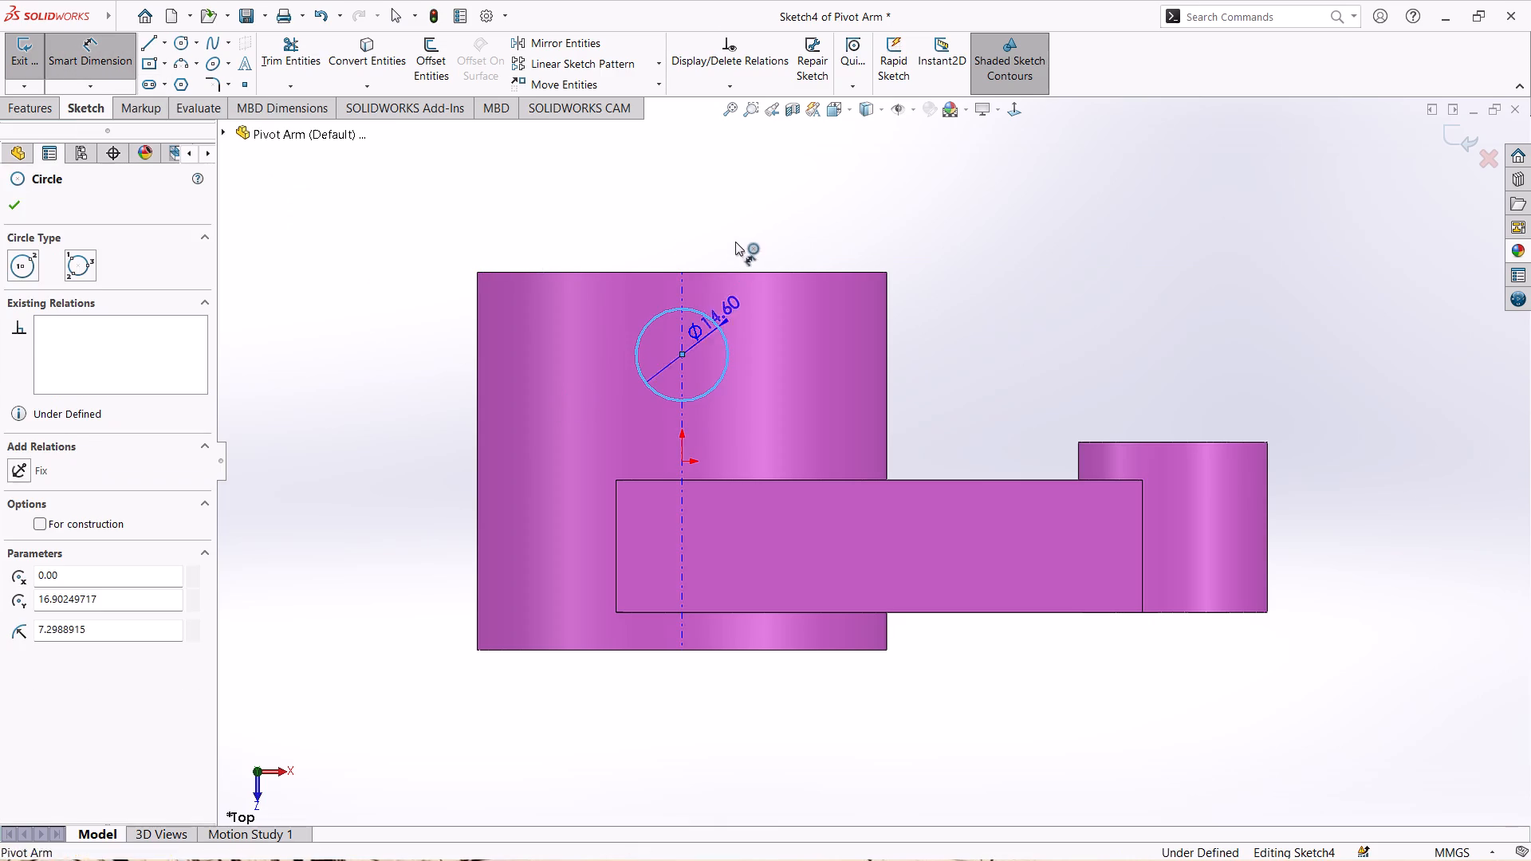
click(751, 212)
text(20)
key(Return)
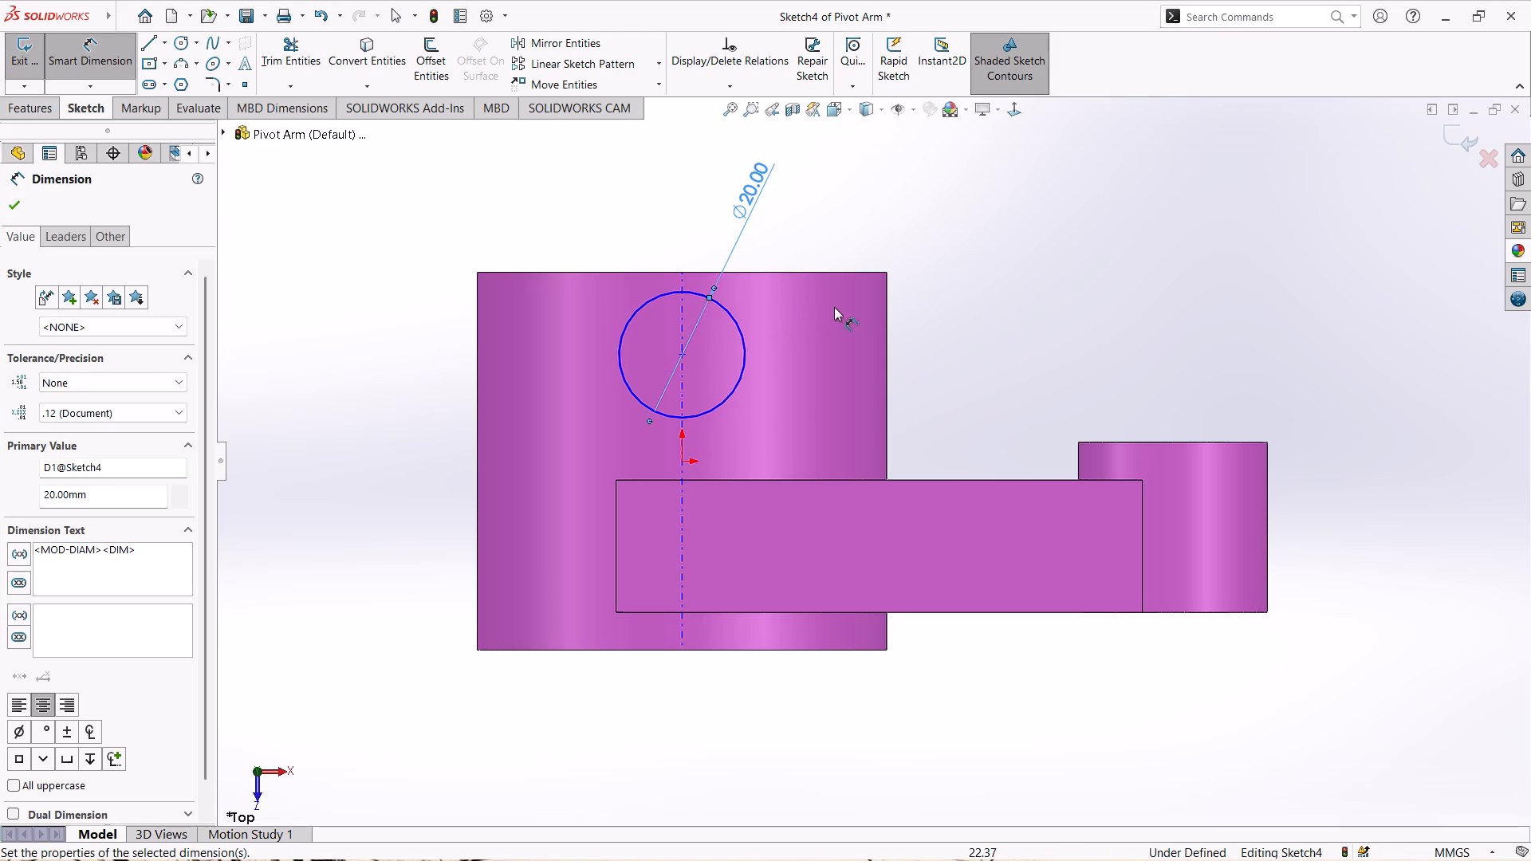
Dimension the circle's centre 14 mm from the large cylinder's upper end edge.
click(787, 270)
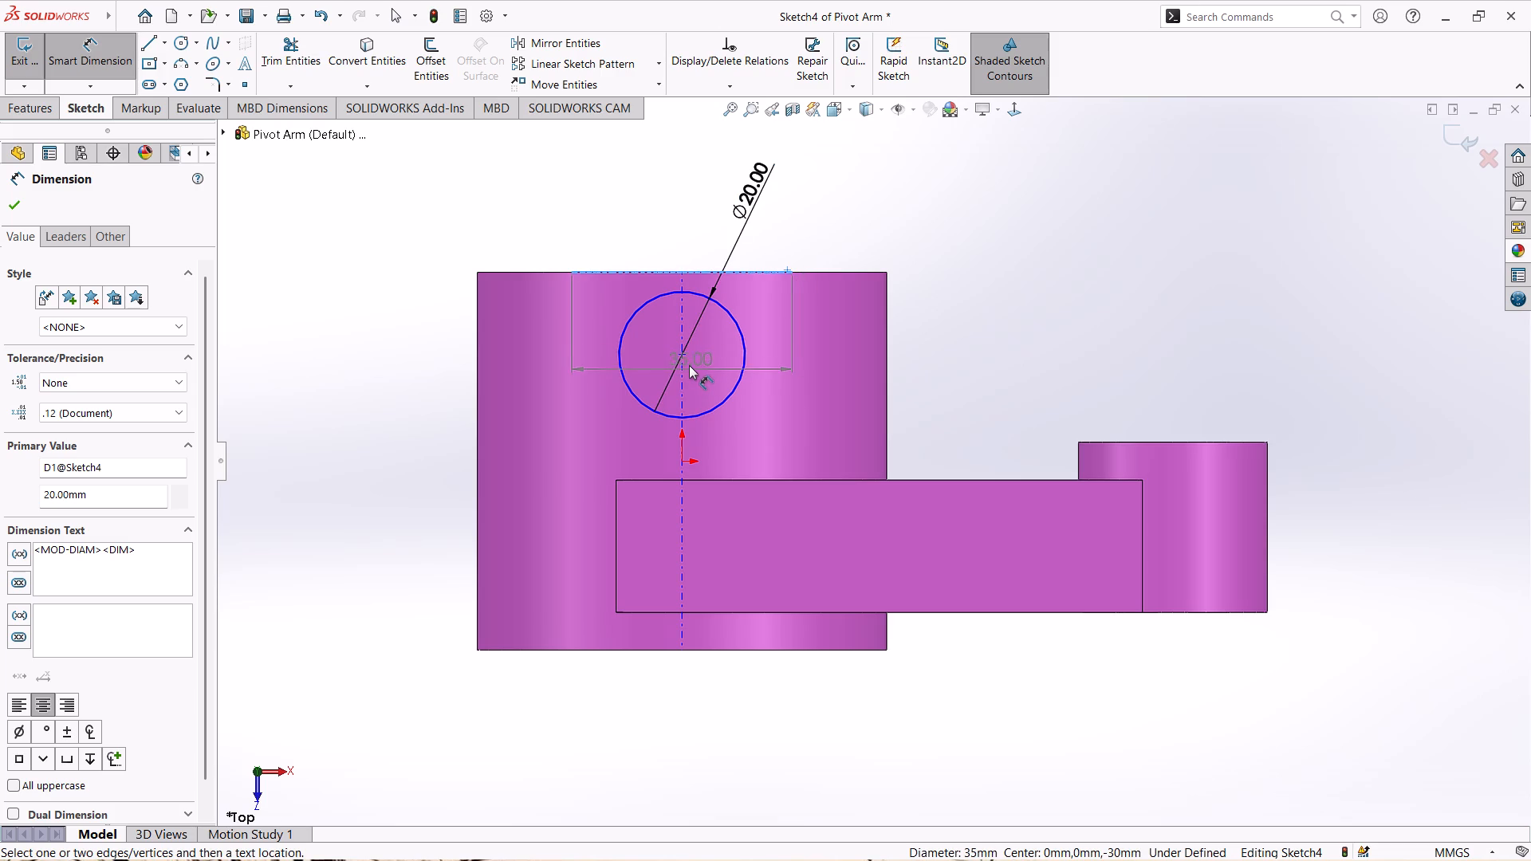
click(683, 354)
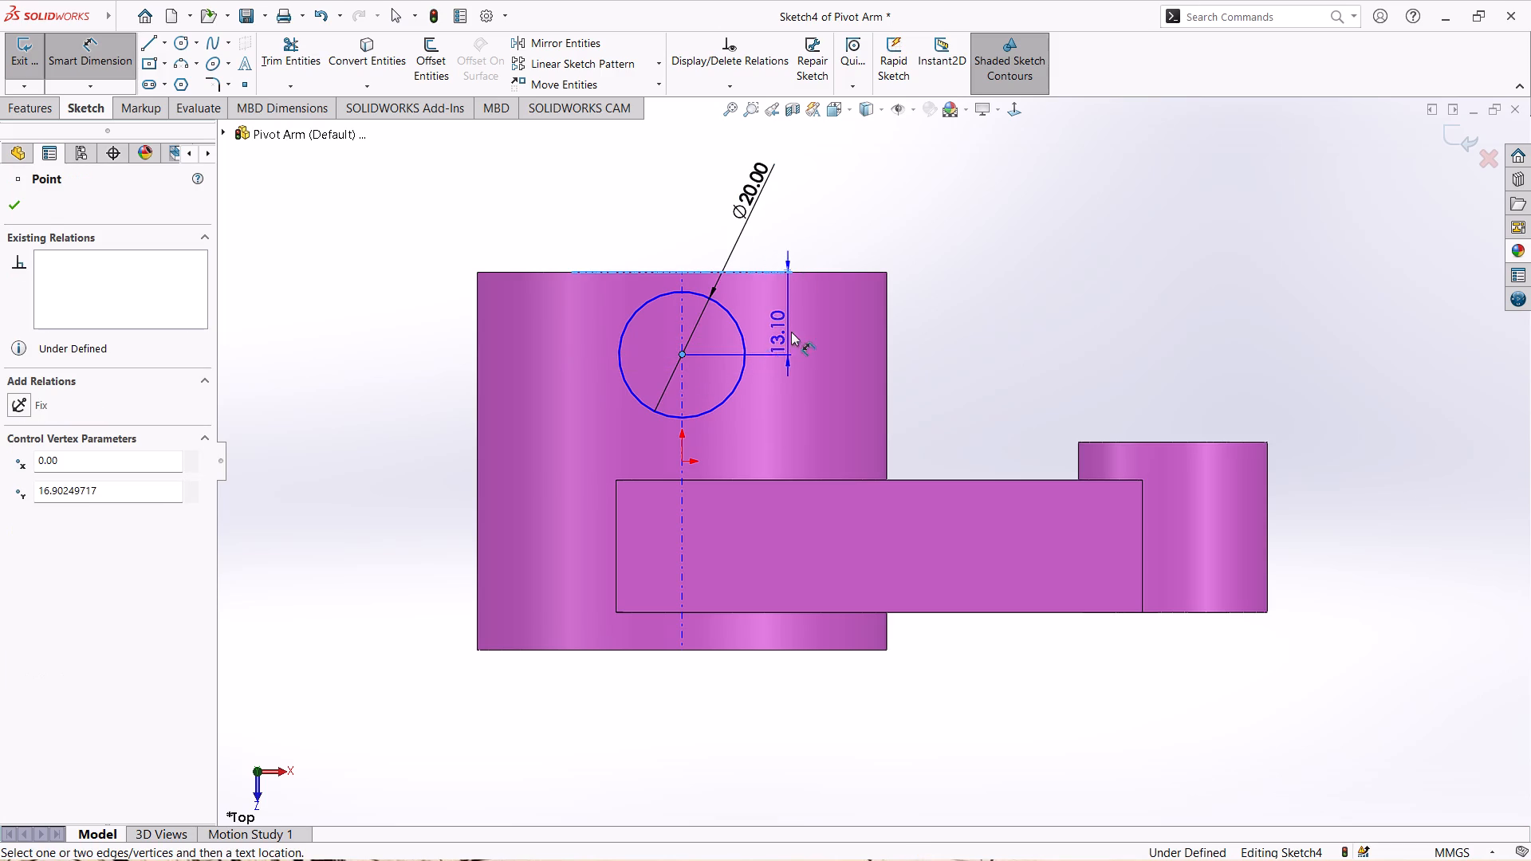
click(813, 328)
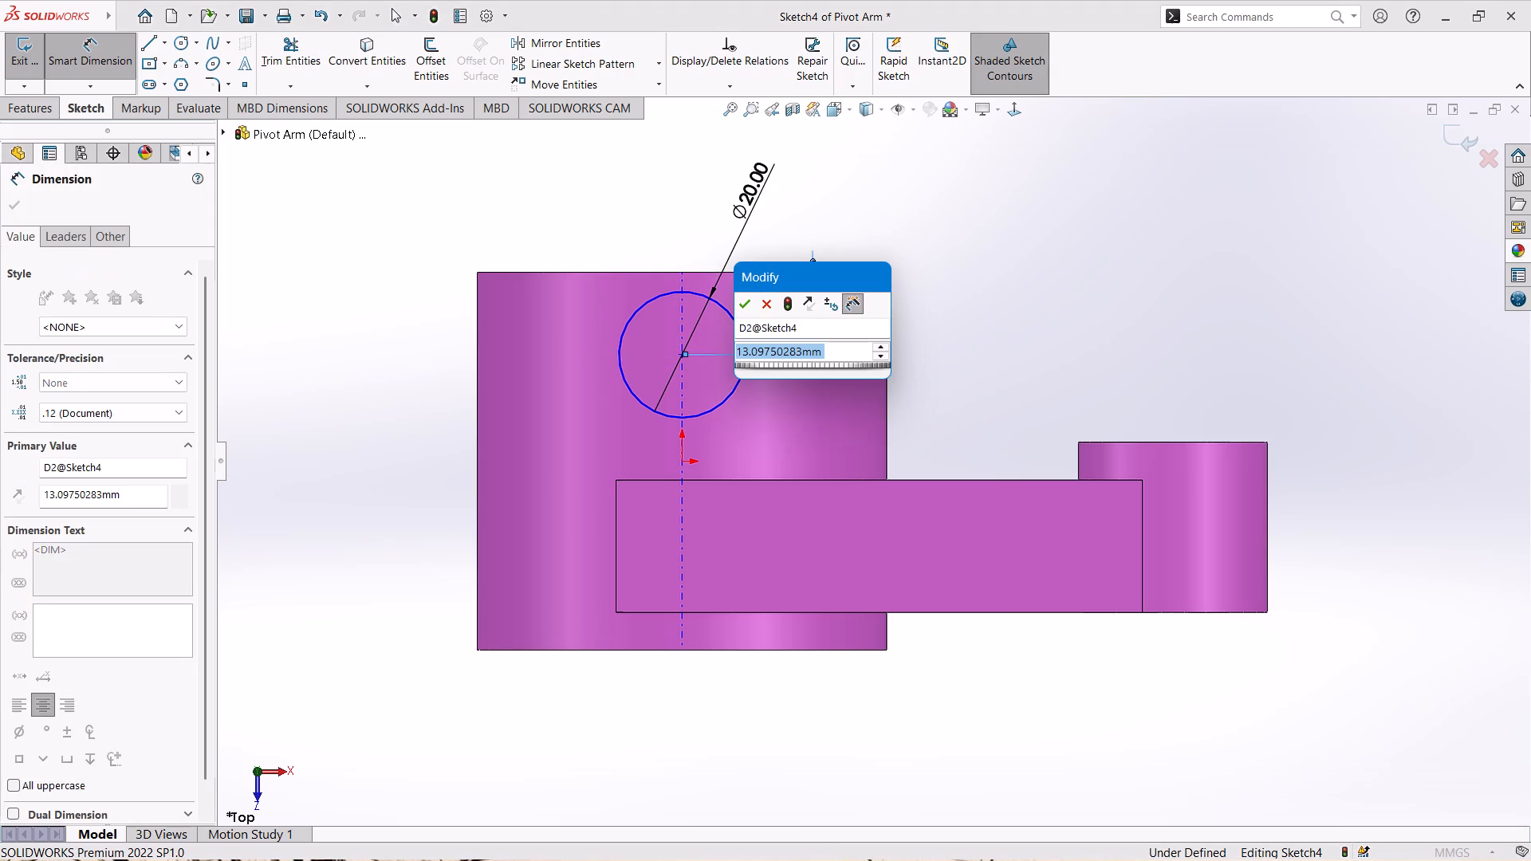
text(14)
key(Return)
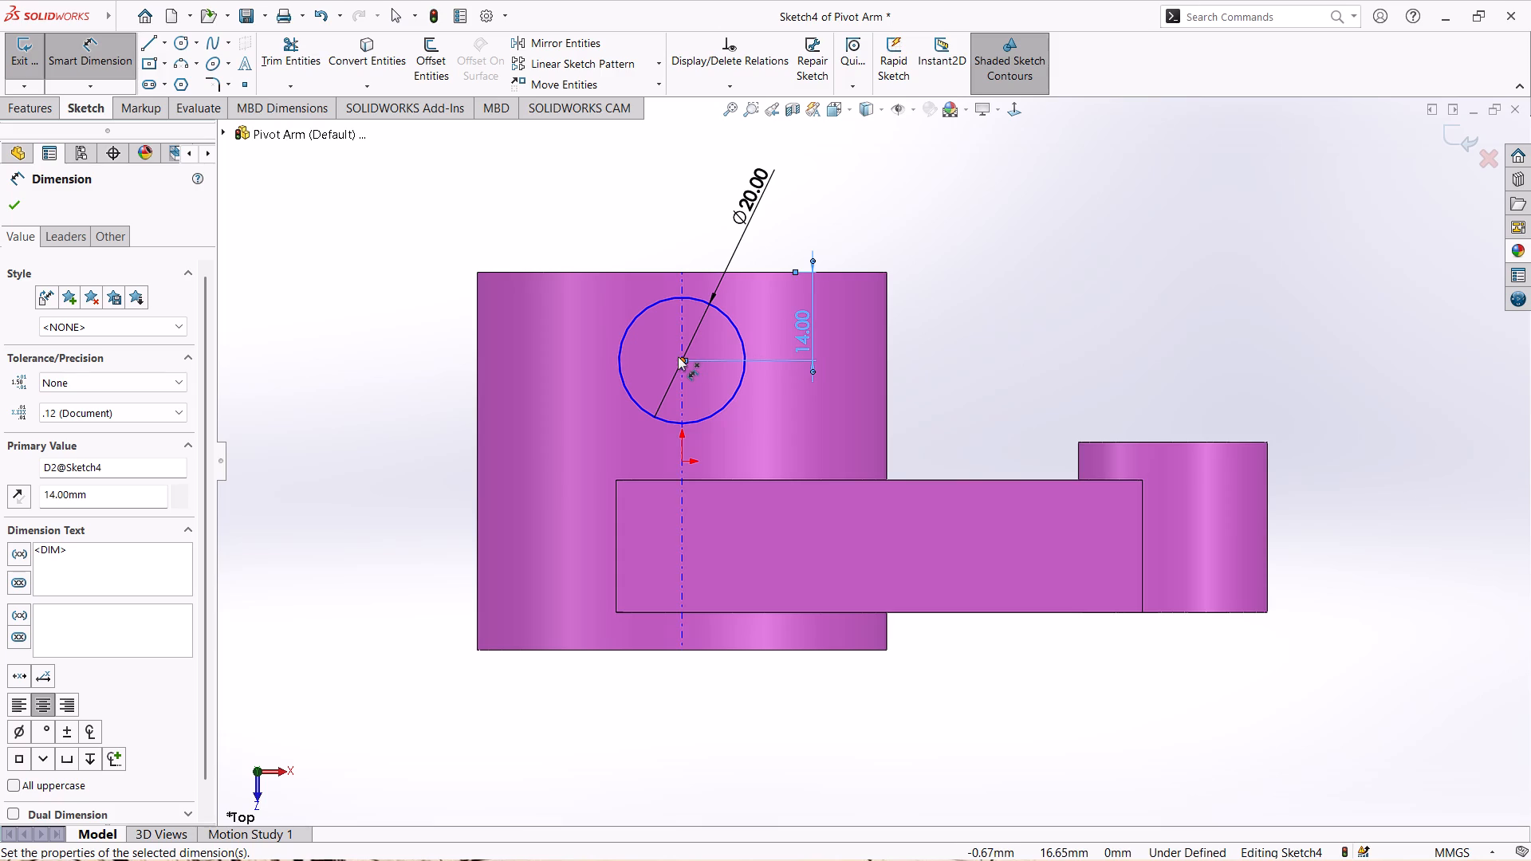
click(15, 208)
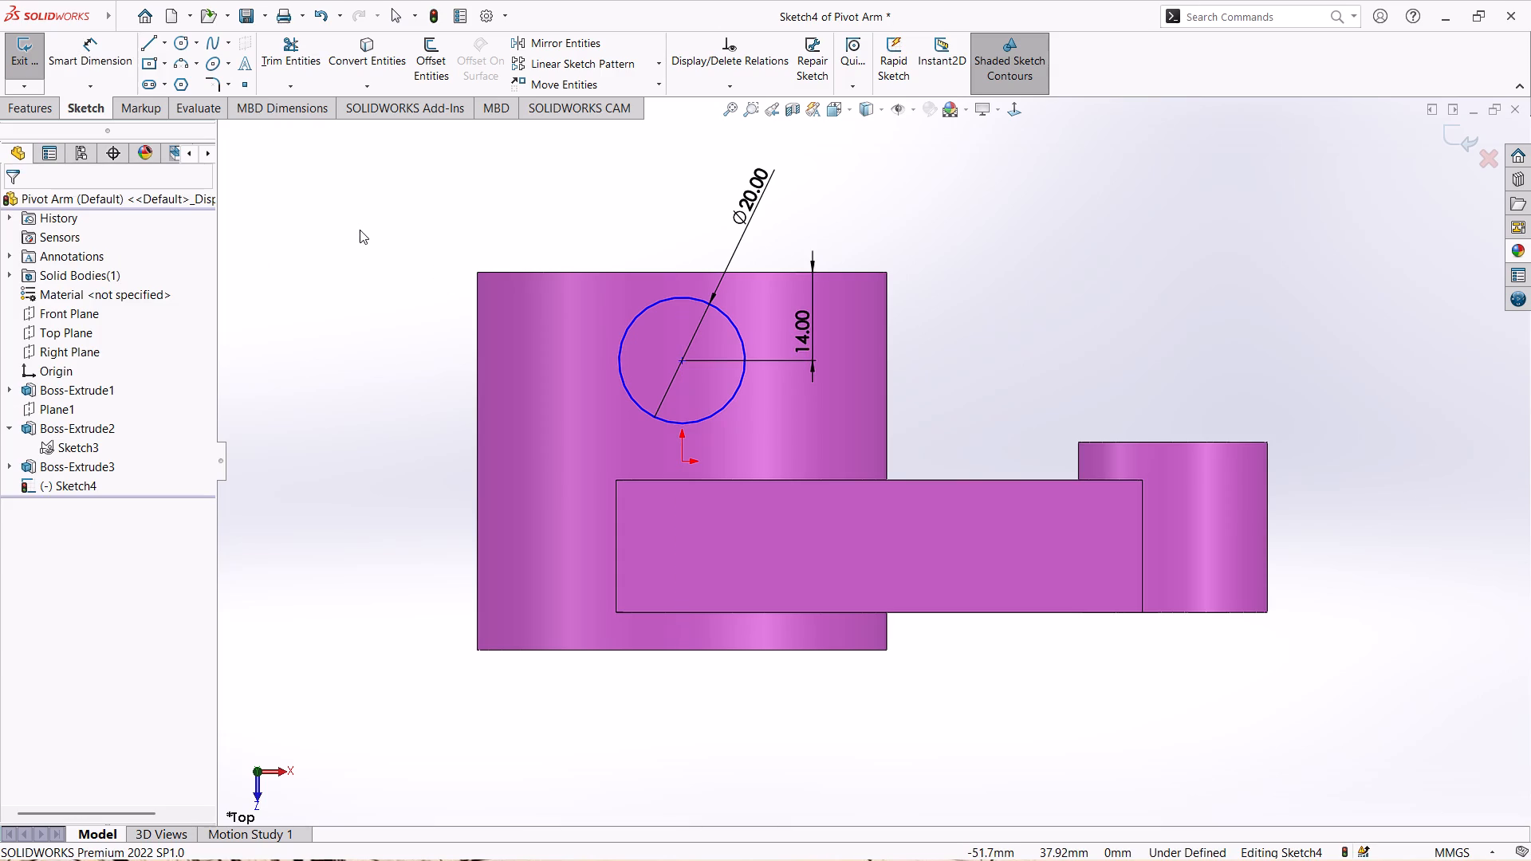
Add a Vertical relation between the circle's centre and the origin, and exit the sketch.
ctrl+click(681, 359)
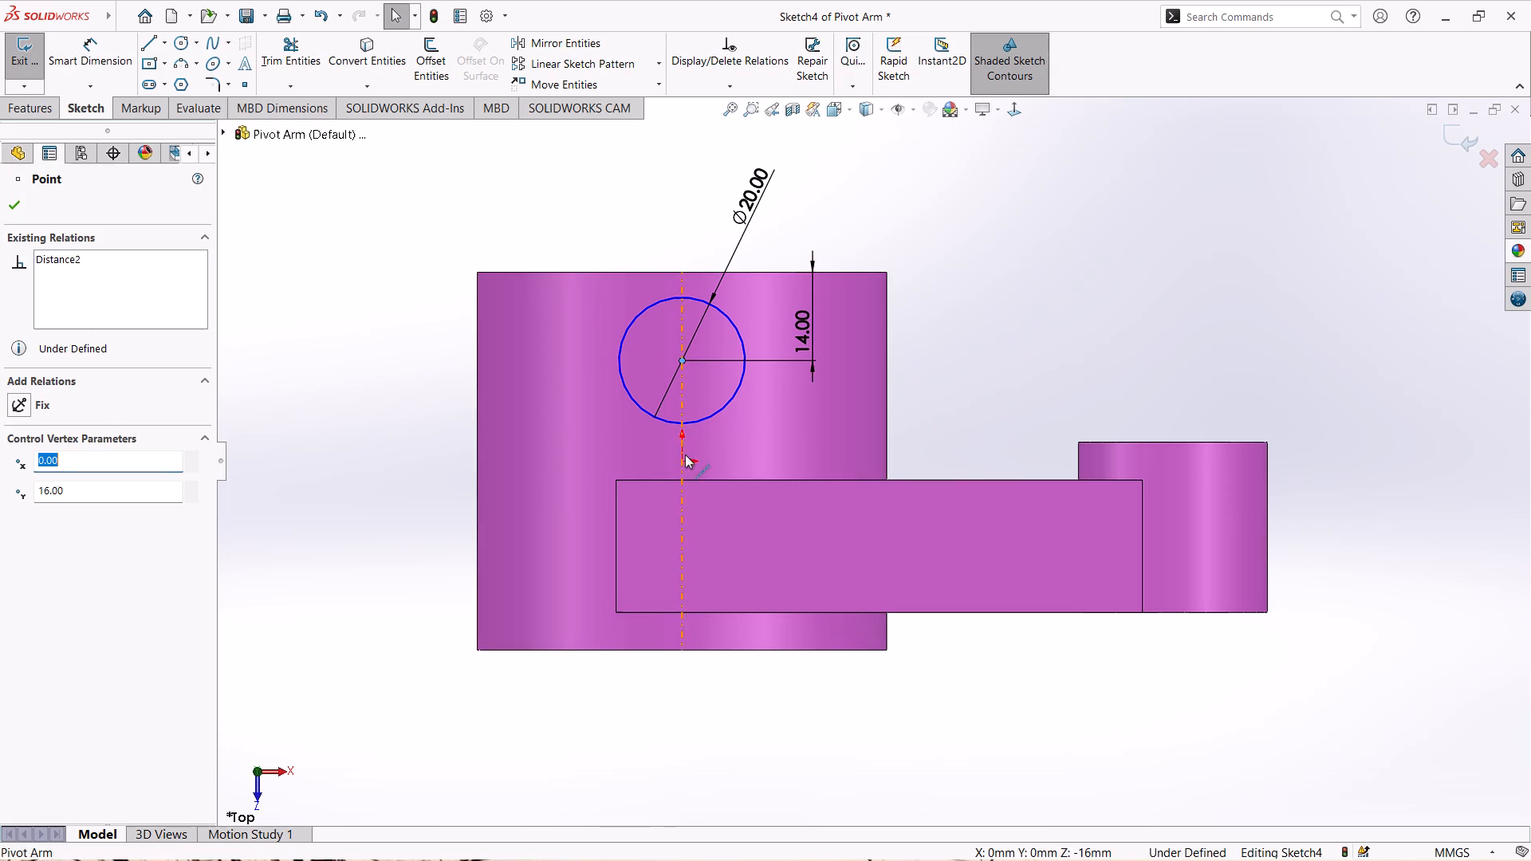
ctrl+click(682, 460)
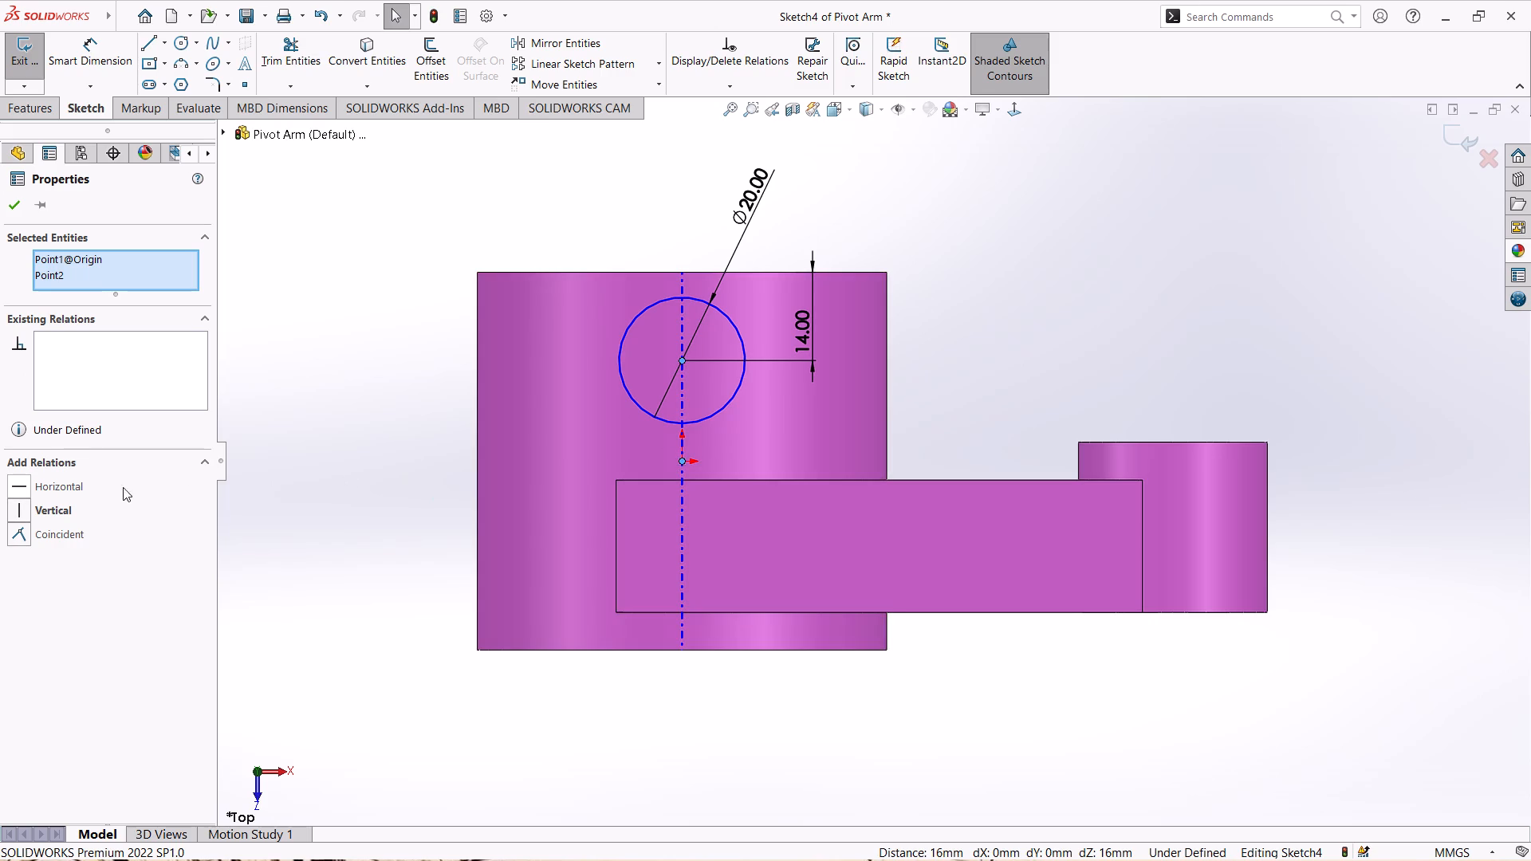
click(58, 506)
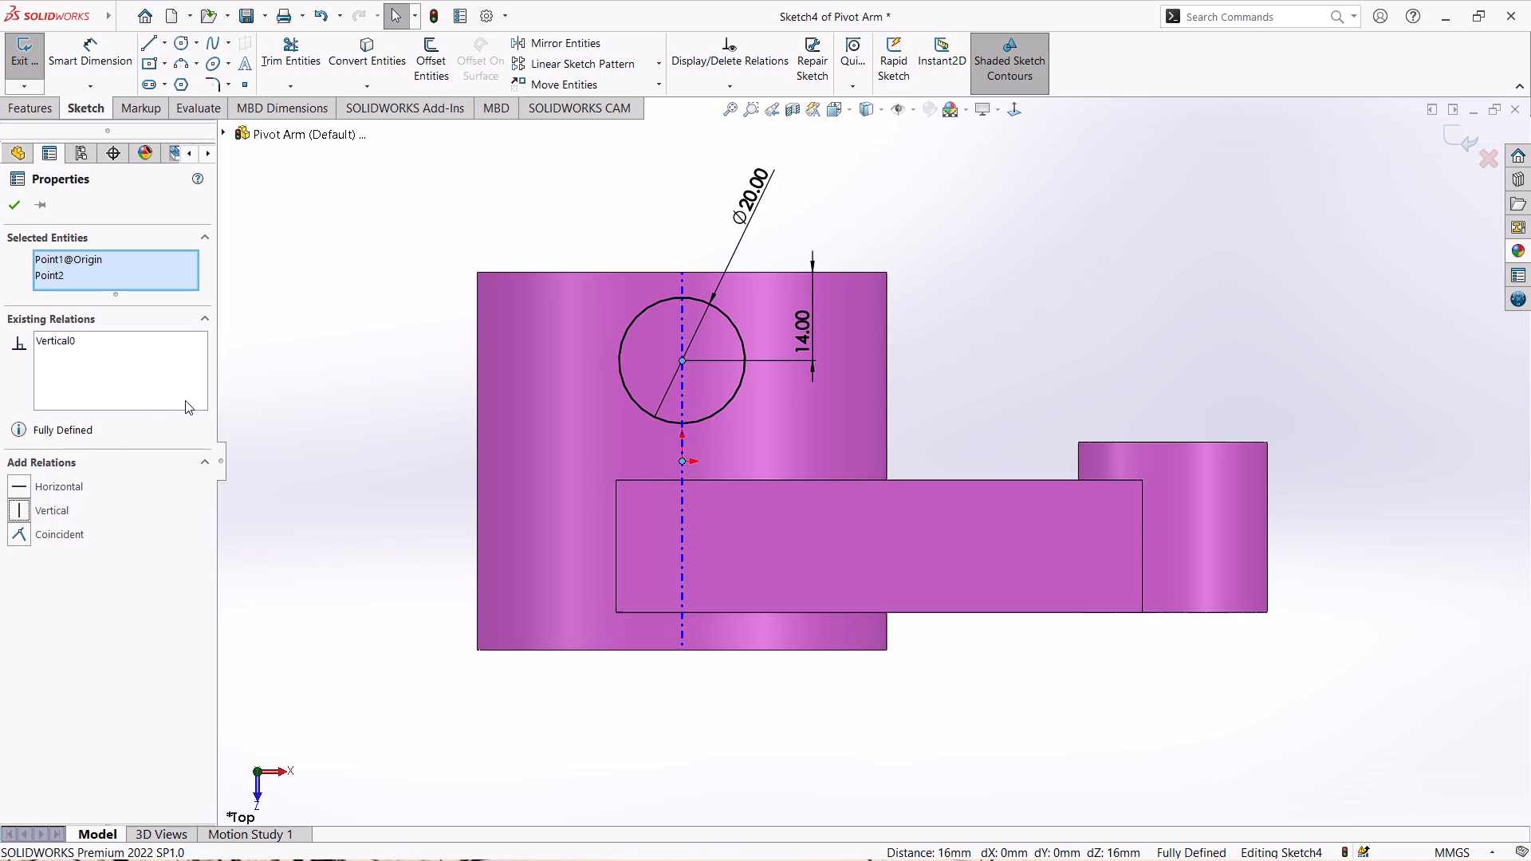
click(11, 207)
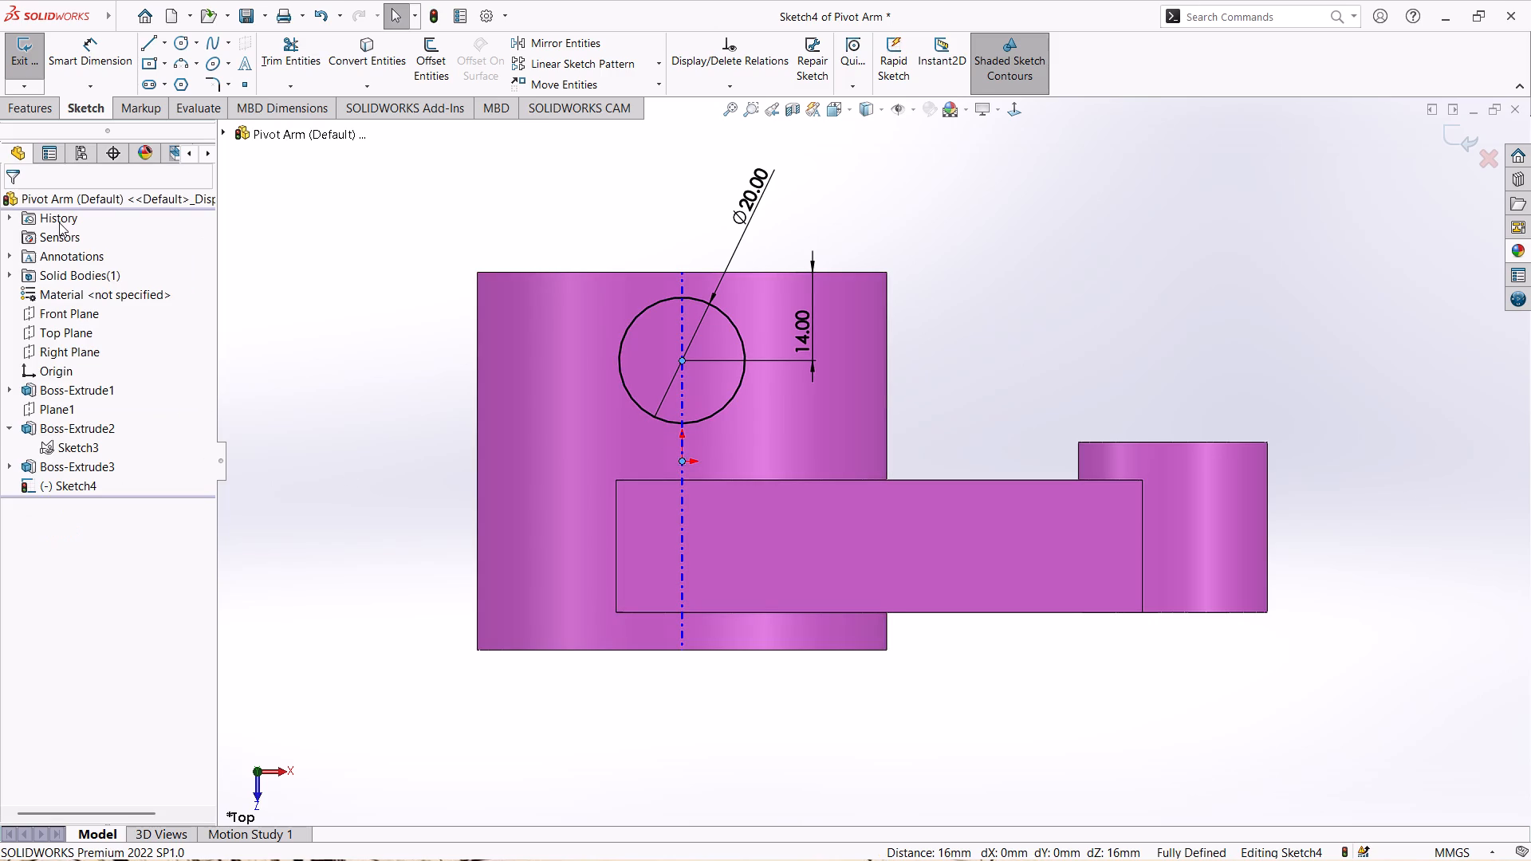
click(14, 77)
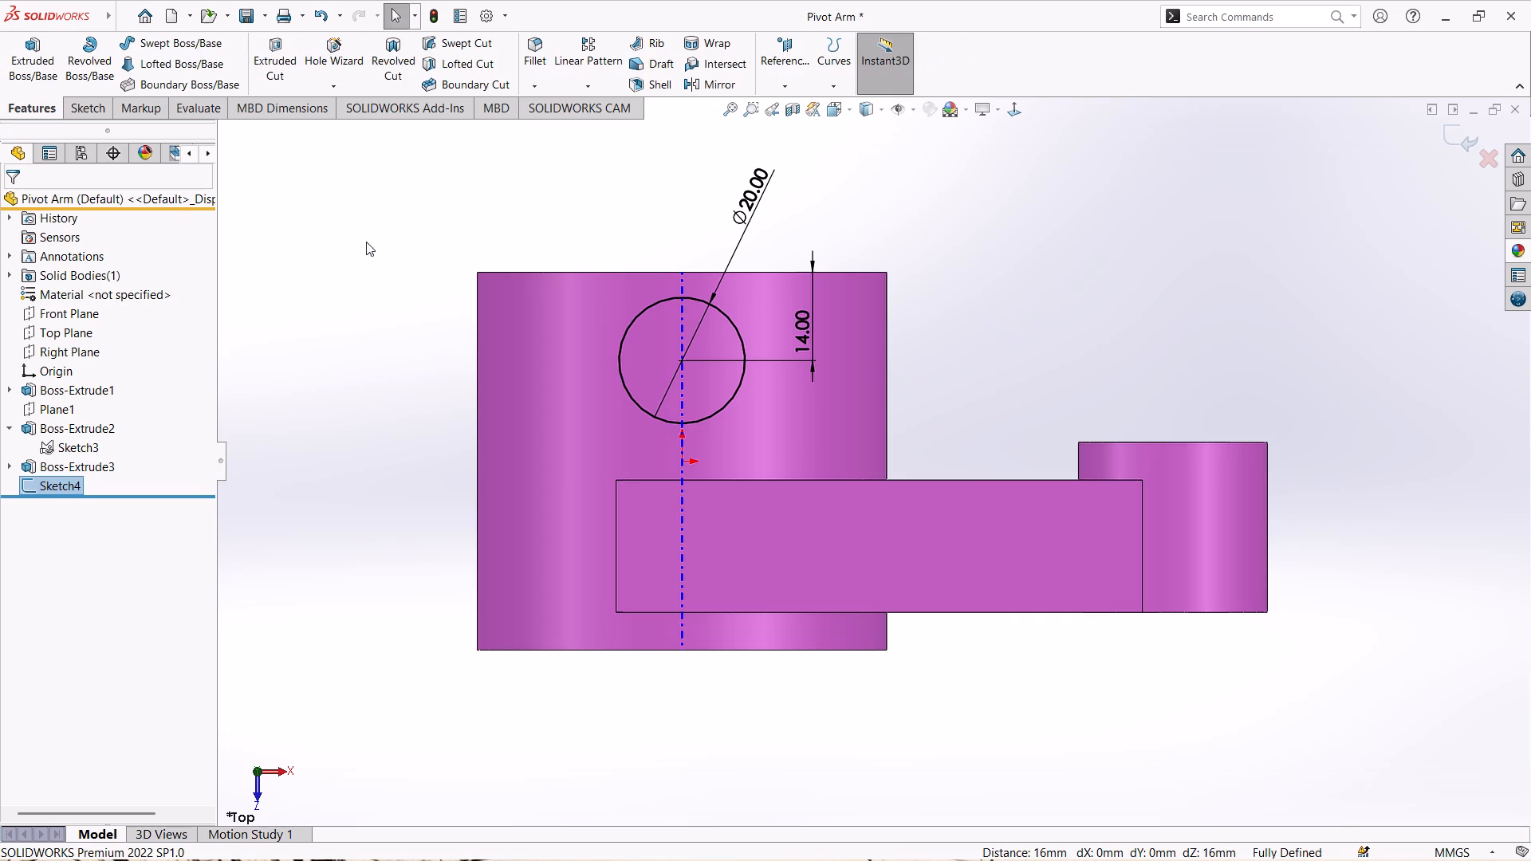
Cut-extrude the 20 mm circle sketch with a Mid Plane end condition and 96 mm depth through both walls of the large cylinder.
middle_drag(384, 238, 388, 470)
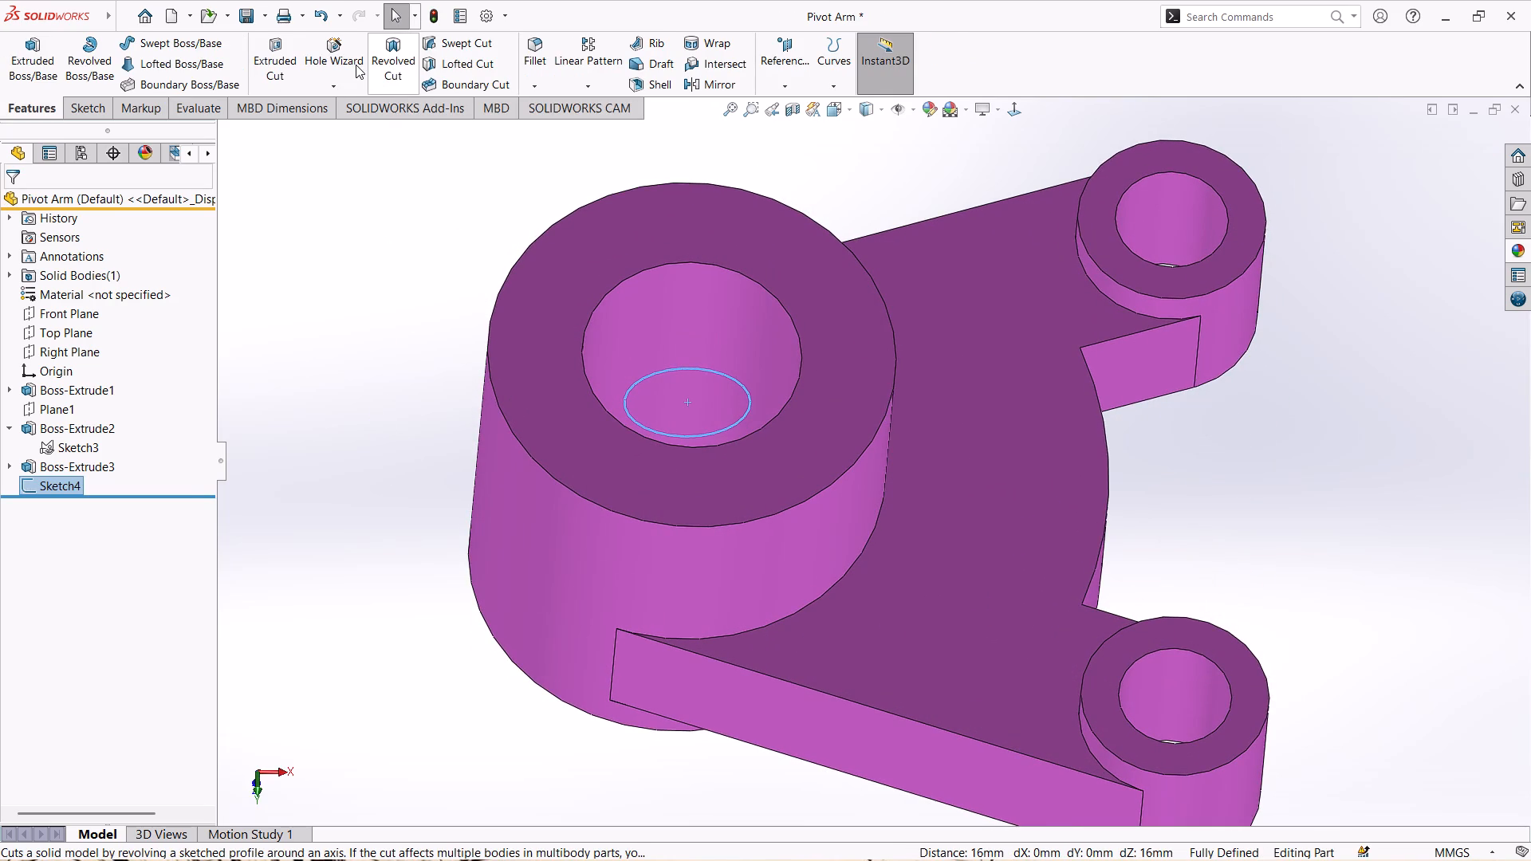
click(272, 53)
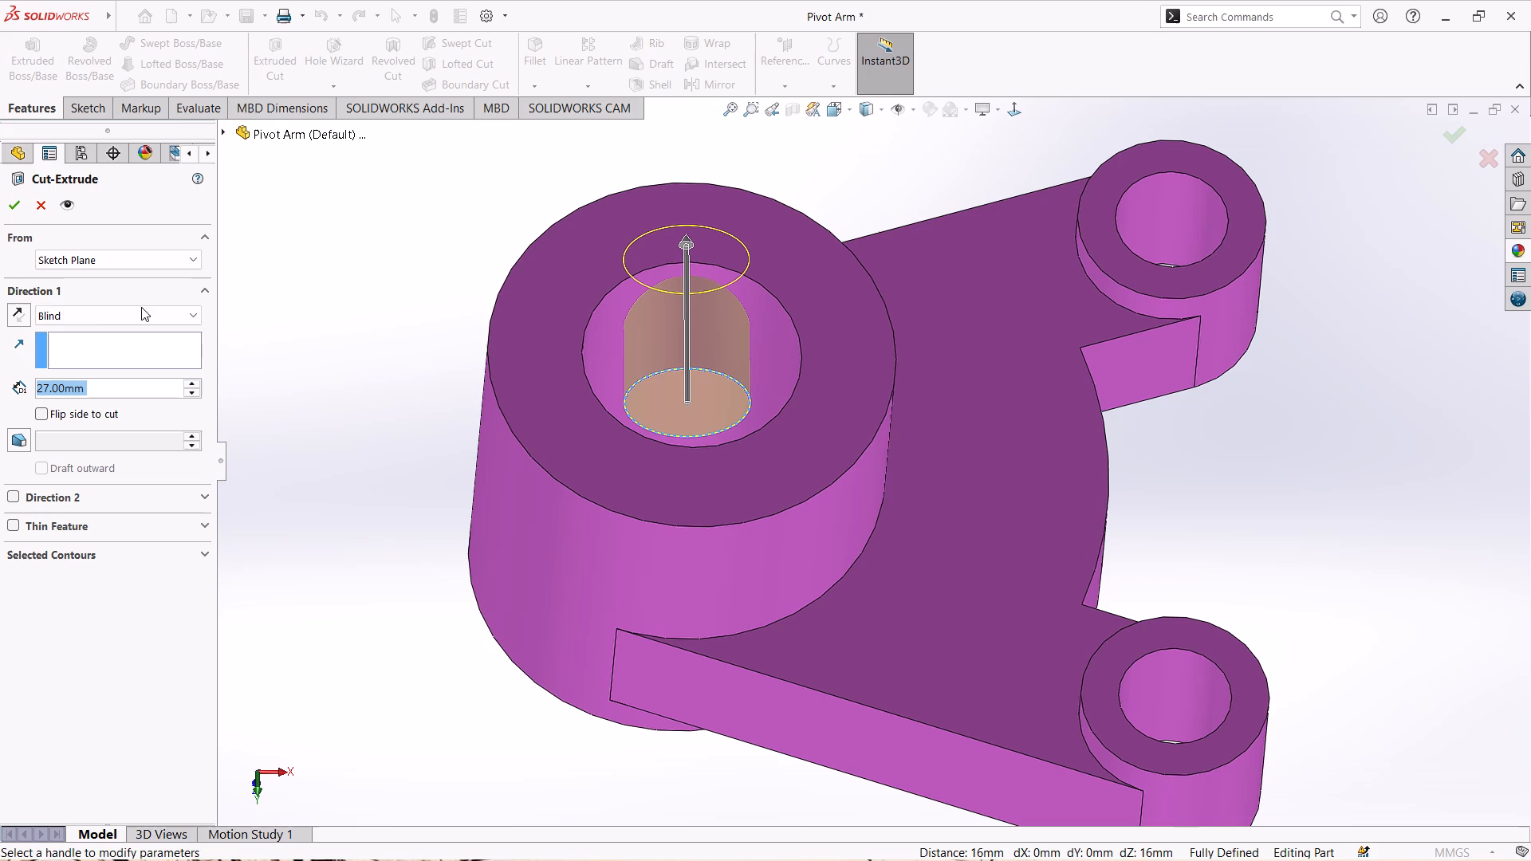
click(63, 319)
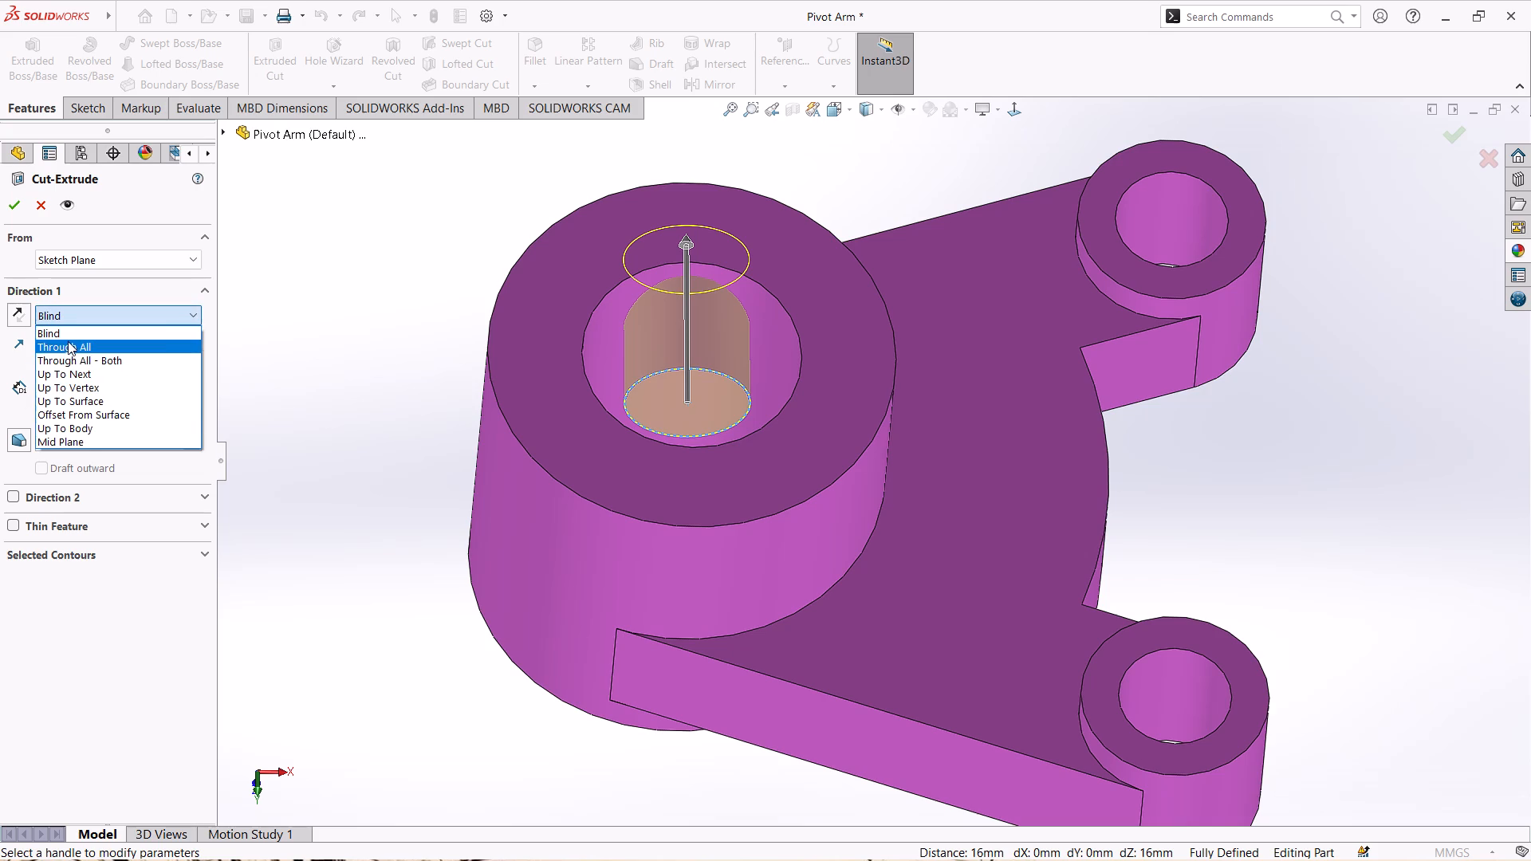
click(81, 446)
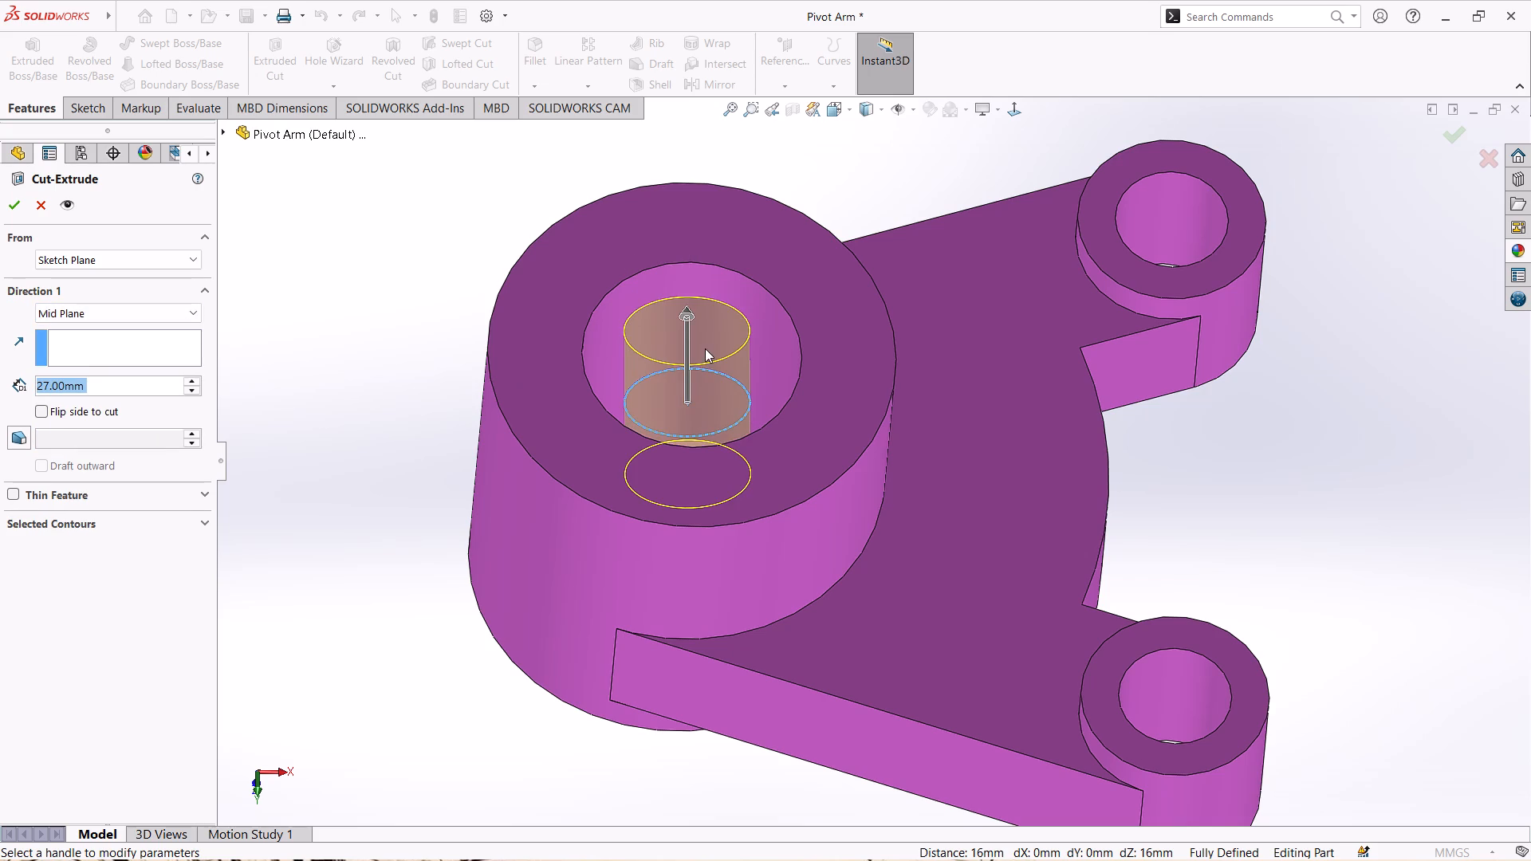
click(685, 316)
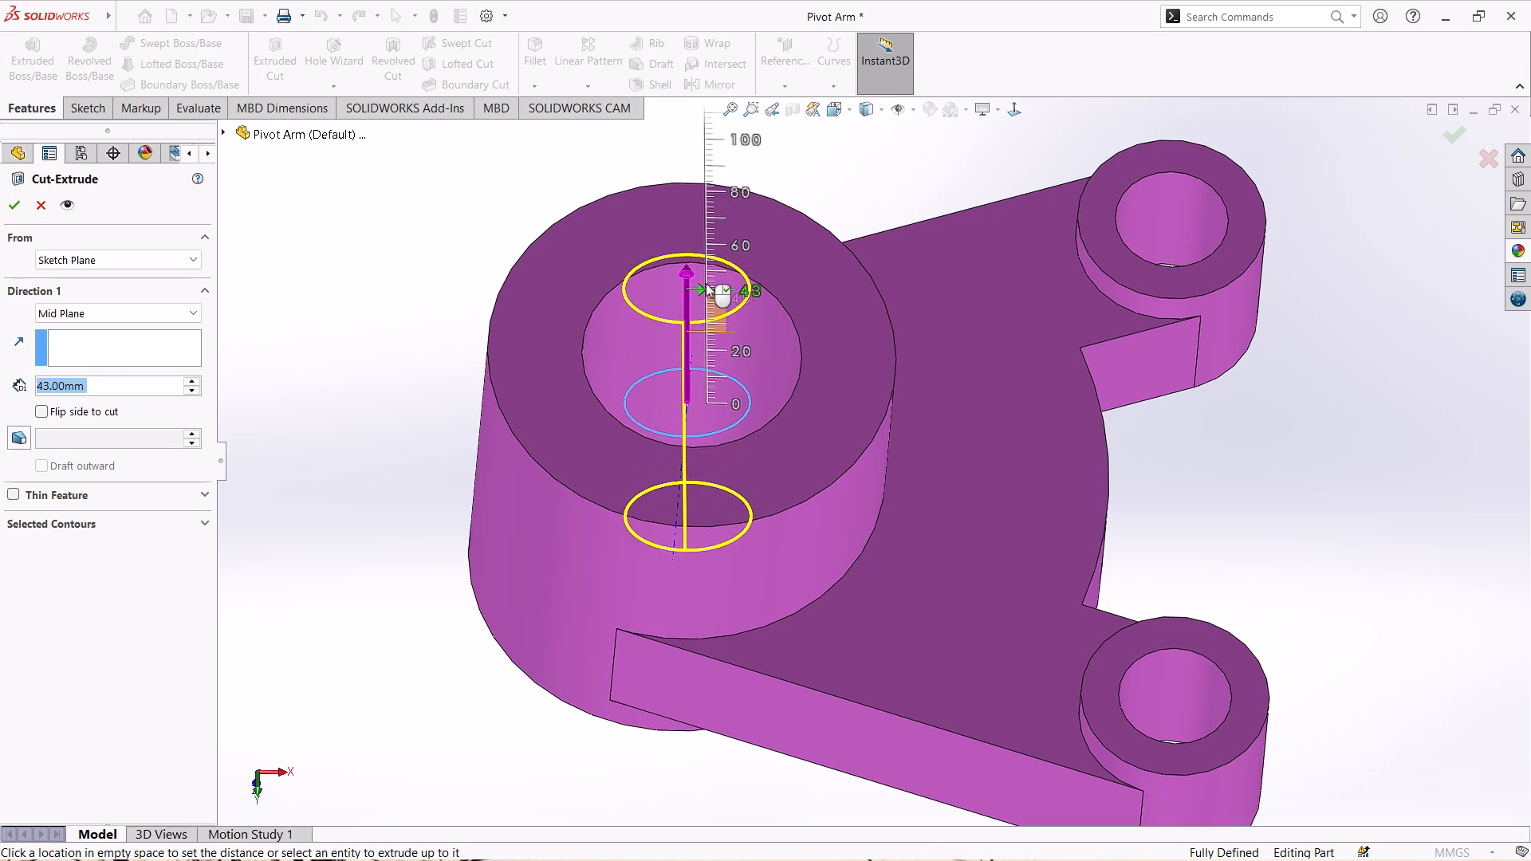
click(709, 146)
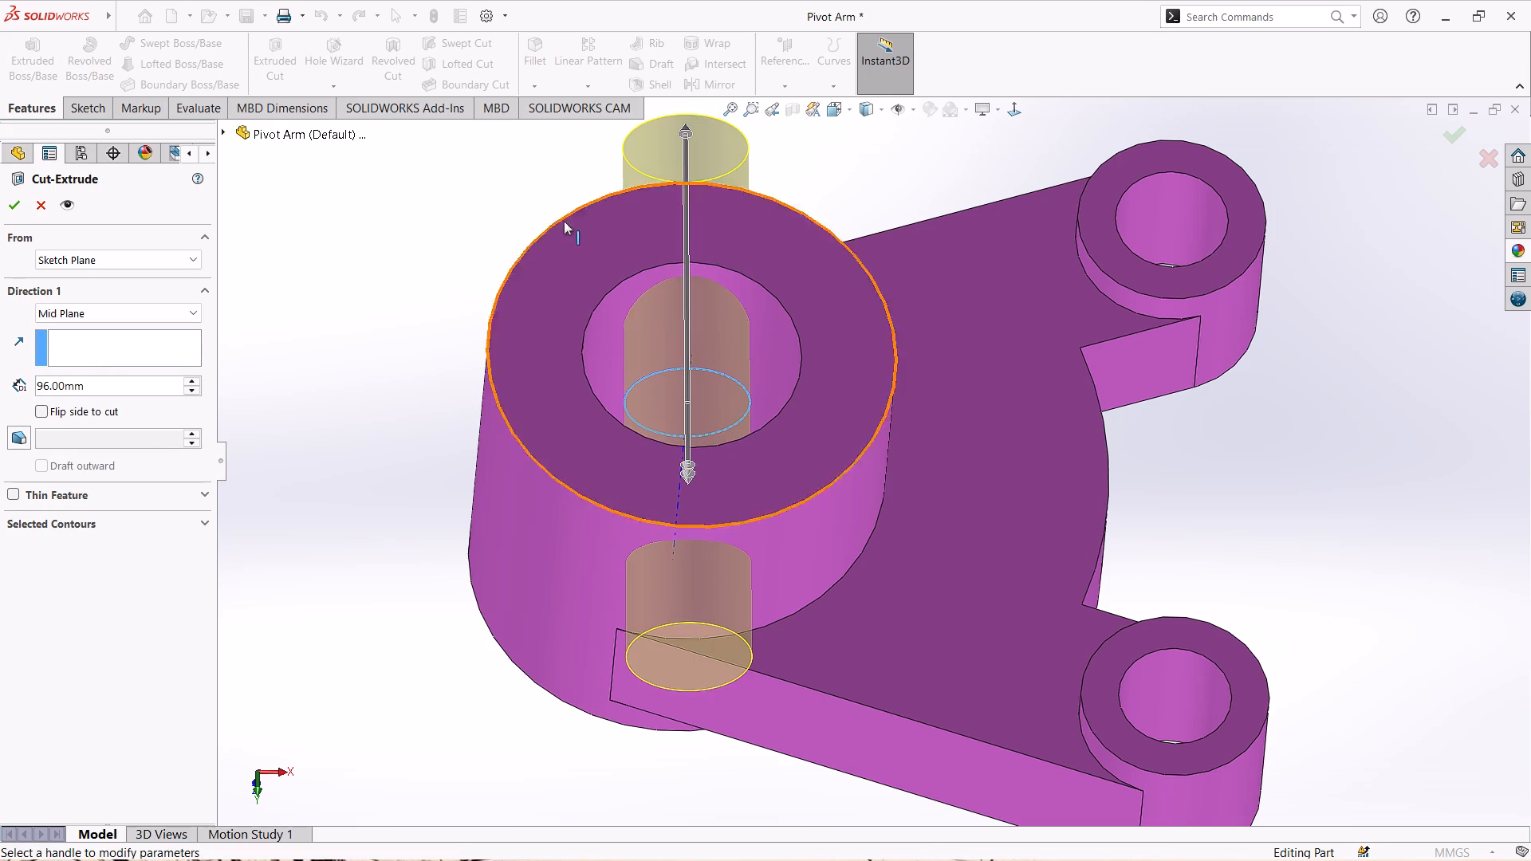
click(12, 205)
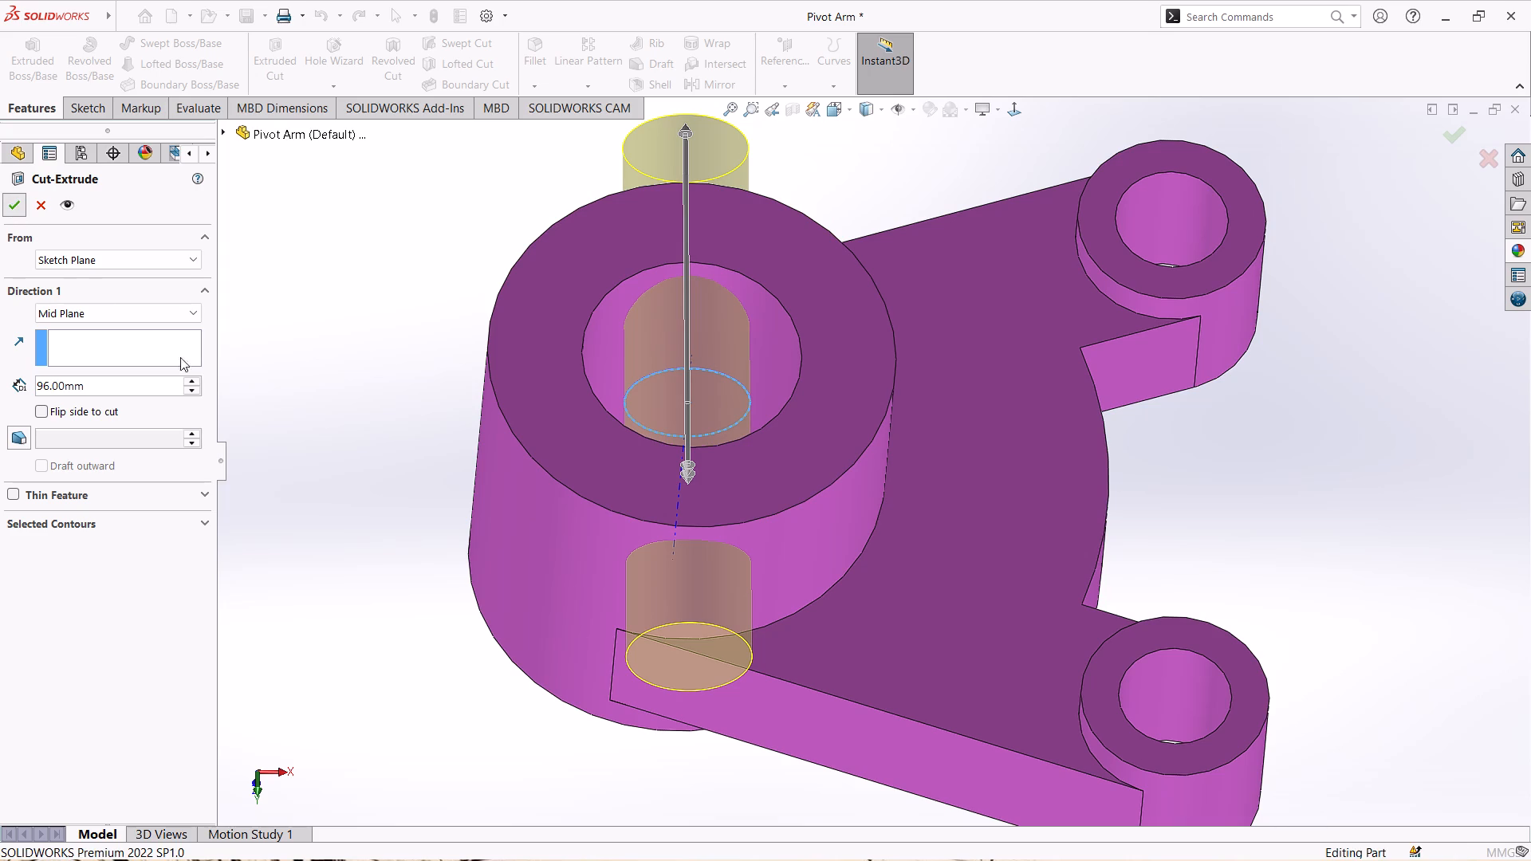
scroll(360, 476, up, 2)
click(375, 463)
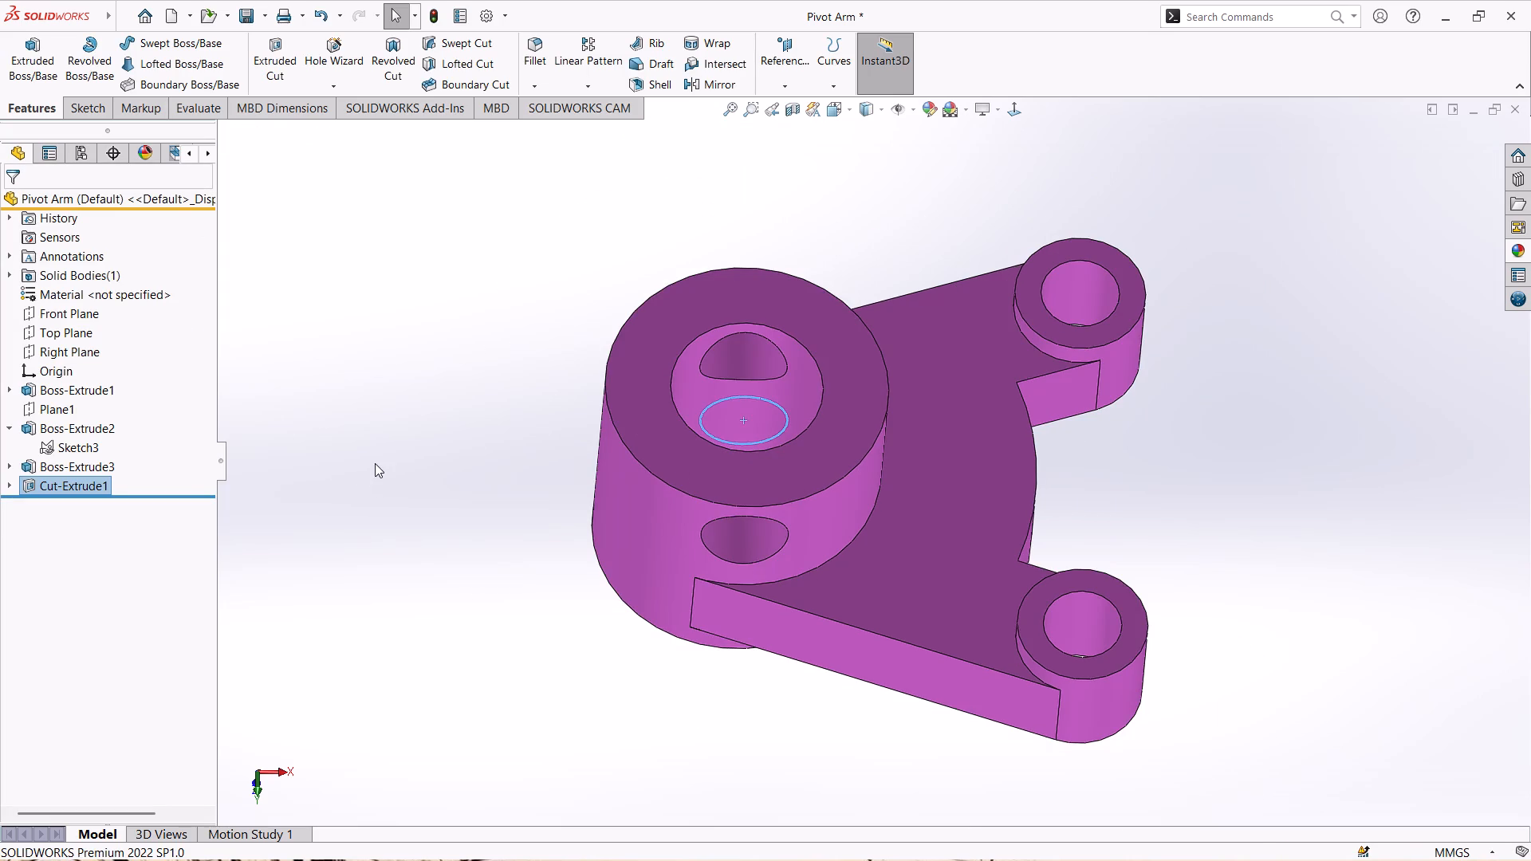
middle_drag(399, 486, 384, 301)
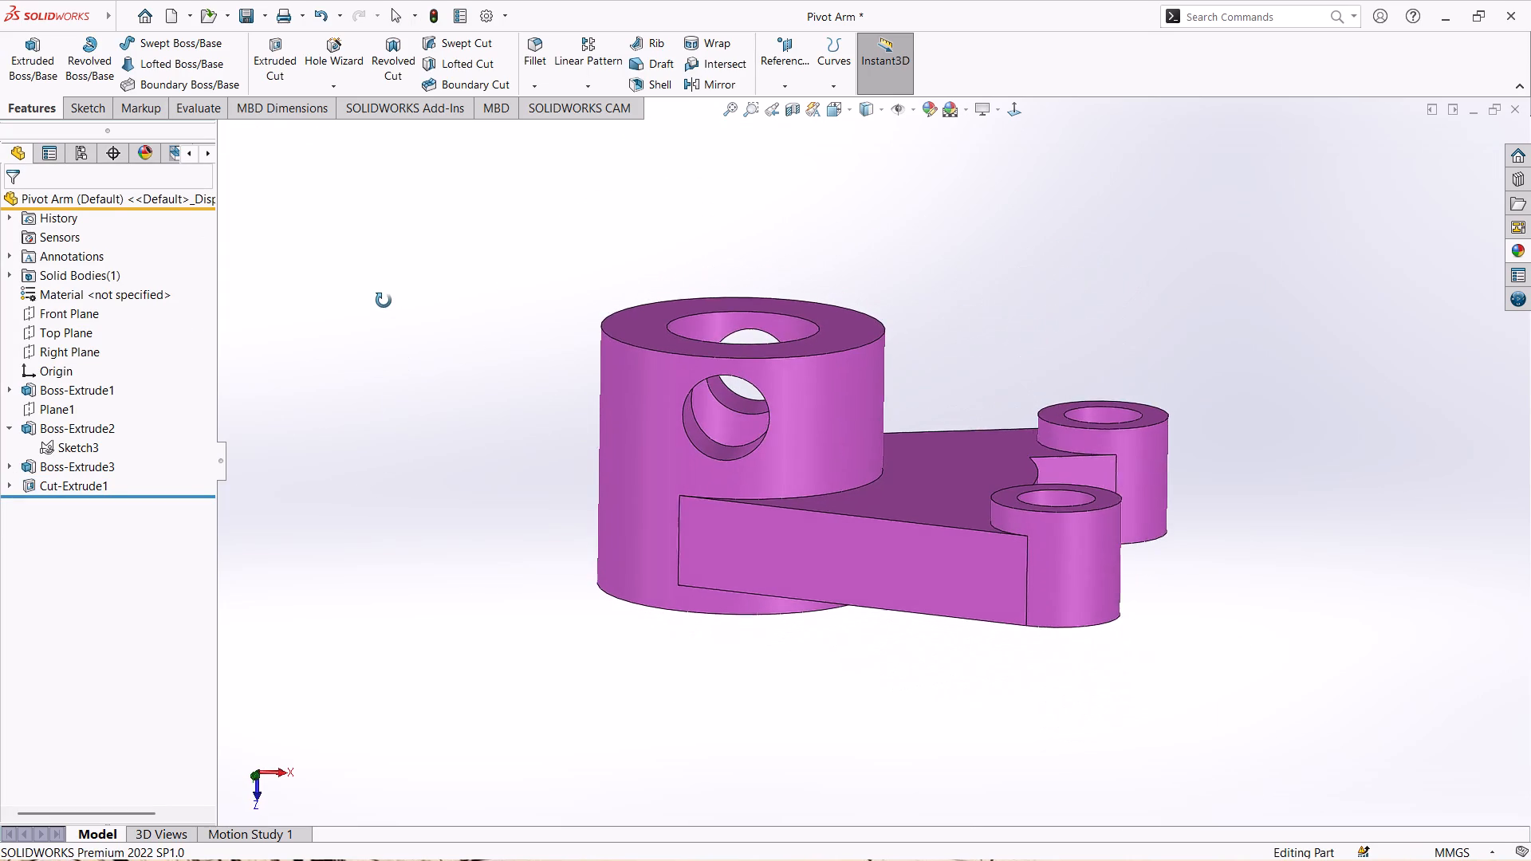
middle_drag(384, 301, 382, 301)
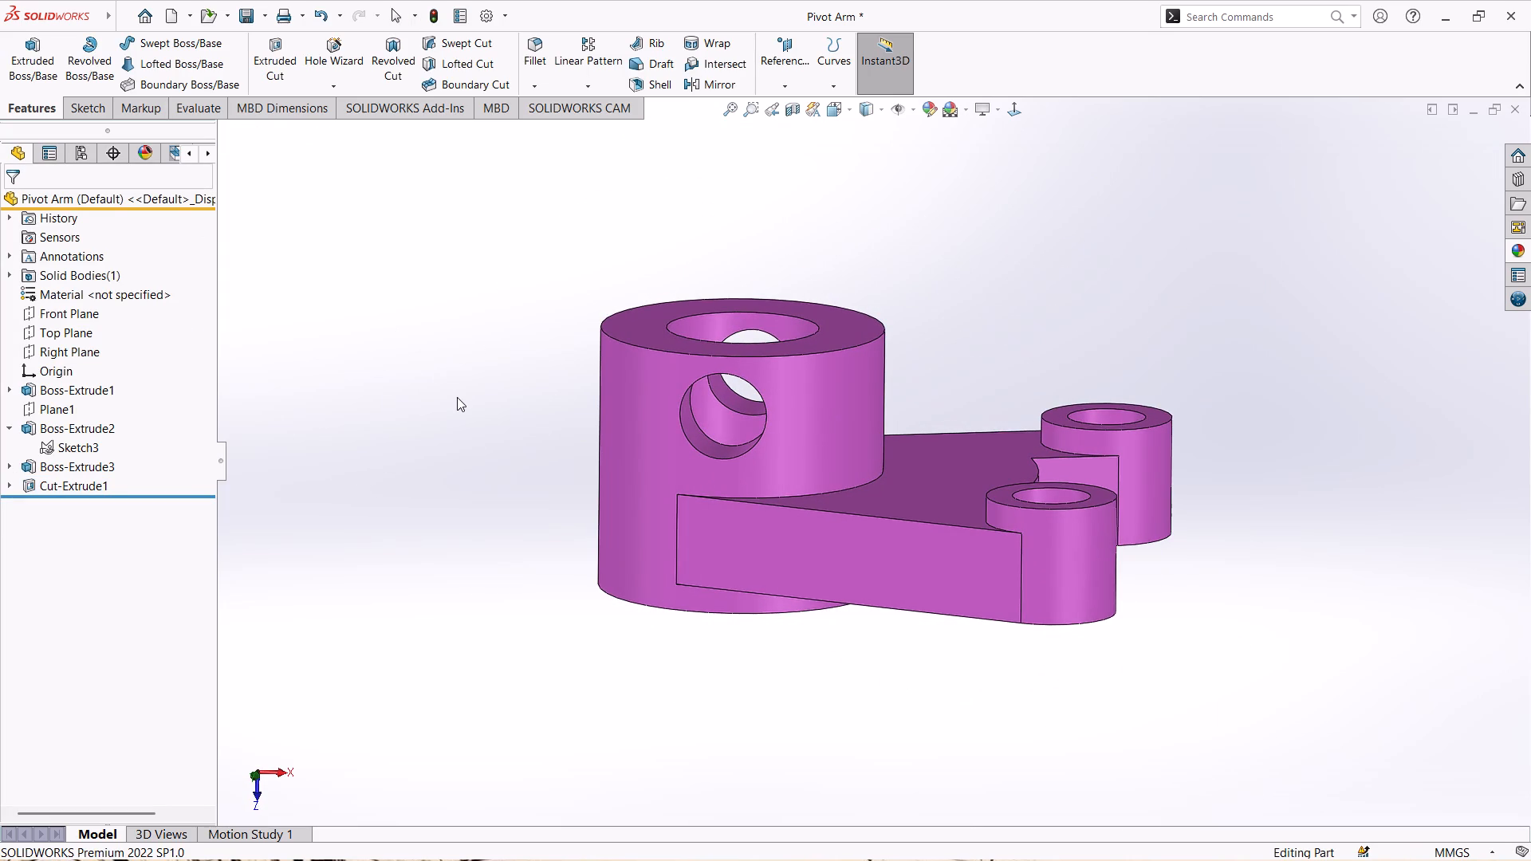
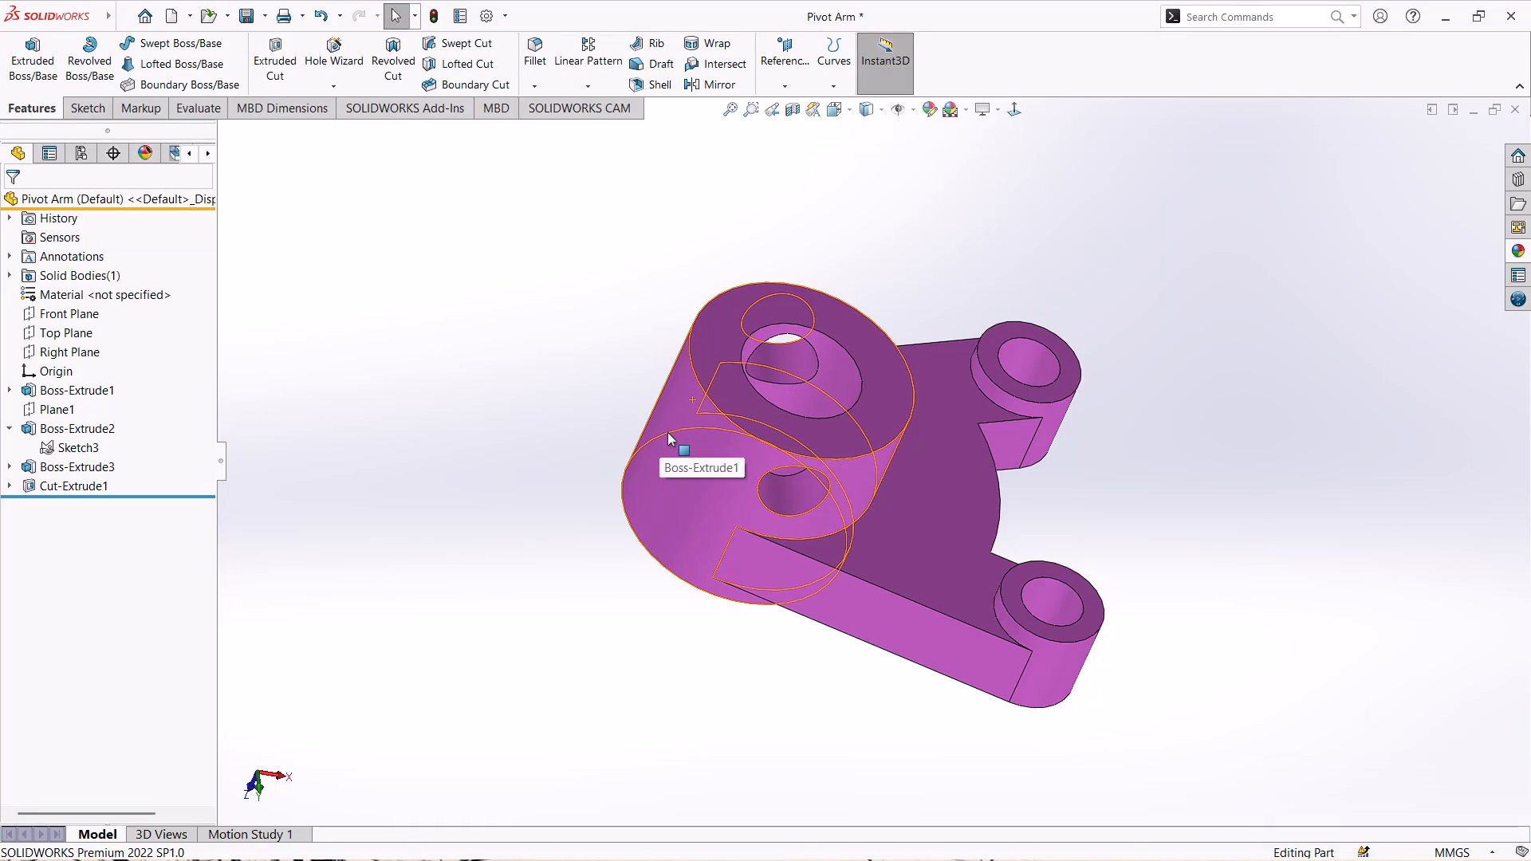
Show the hidden reference plane Plane1 in the model.
scroll(733, 474, down, 1)
scroll(725, 471, up, 1)
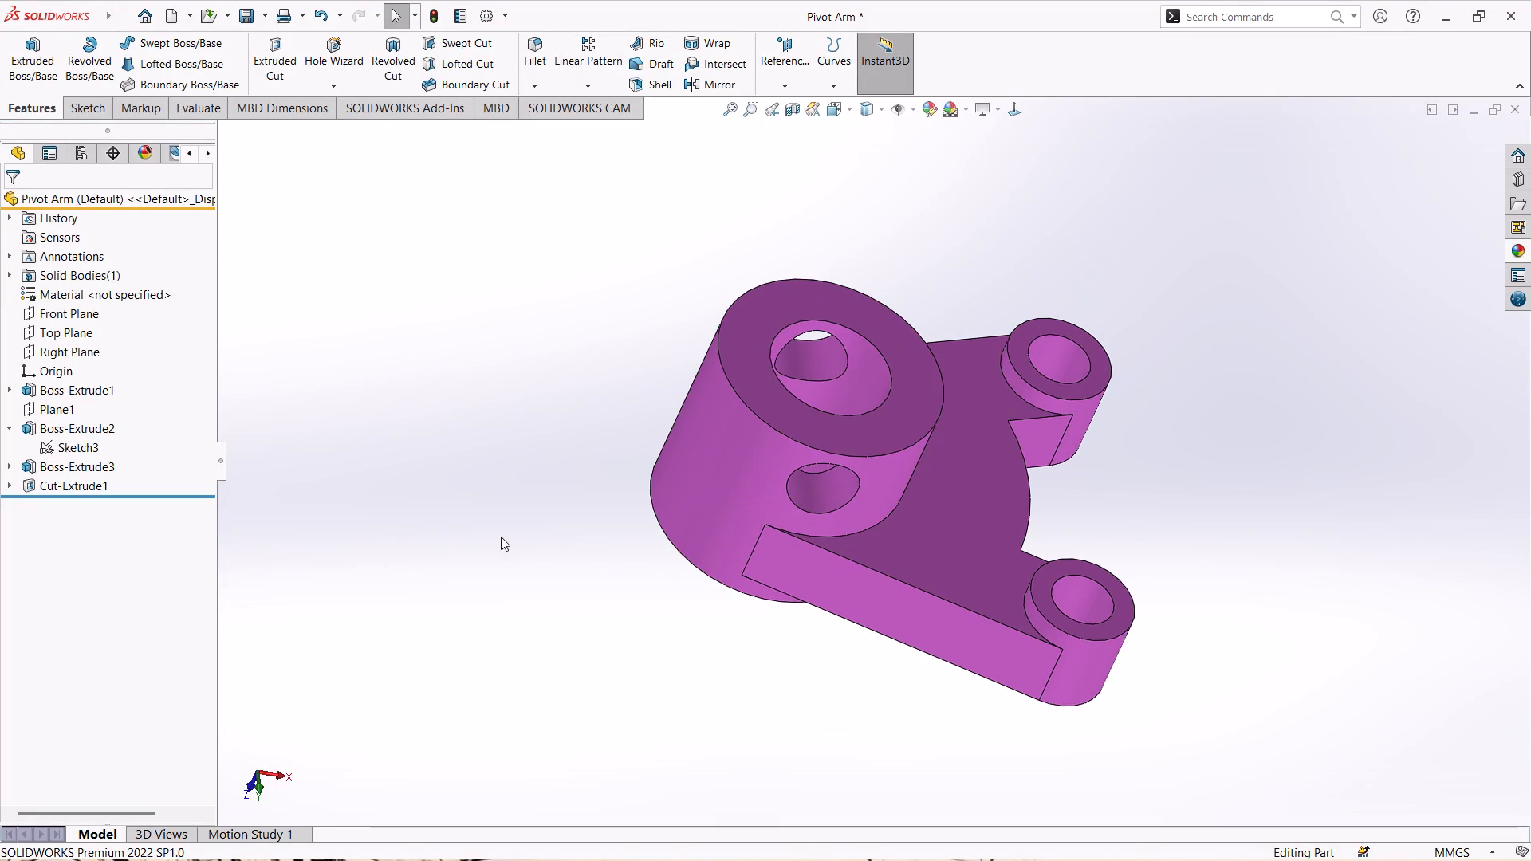
middle_drag(1175, 496, 1119, 481)
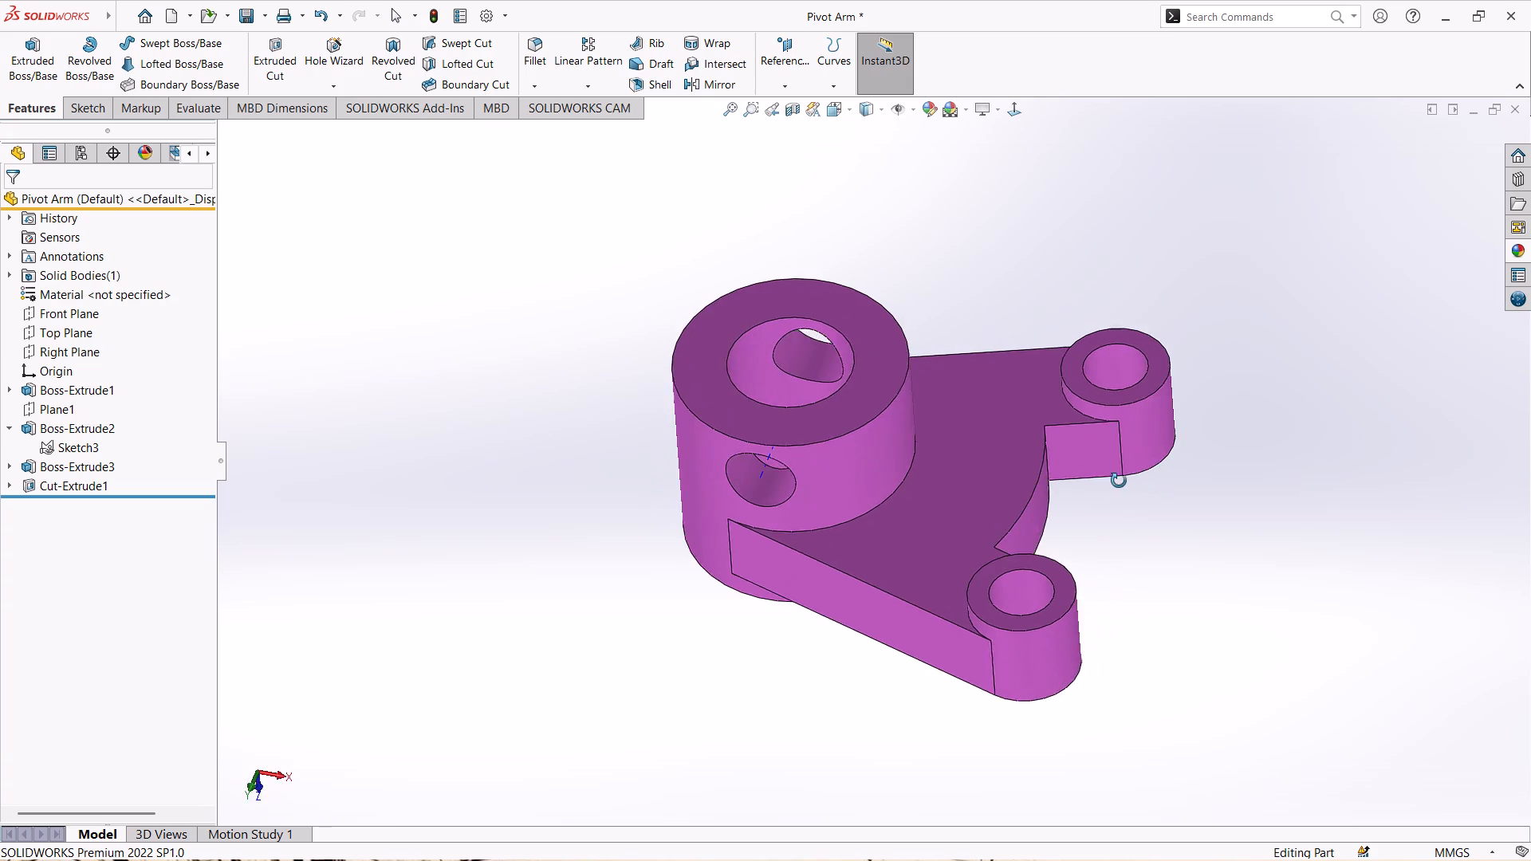
middle_drag(1119, 481, 1105, 511)
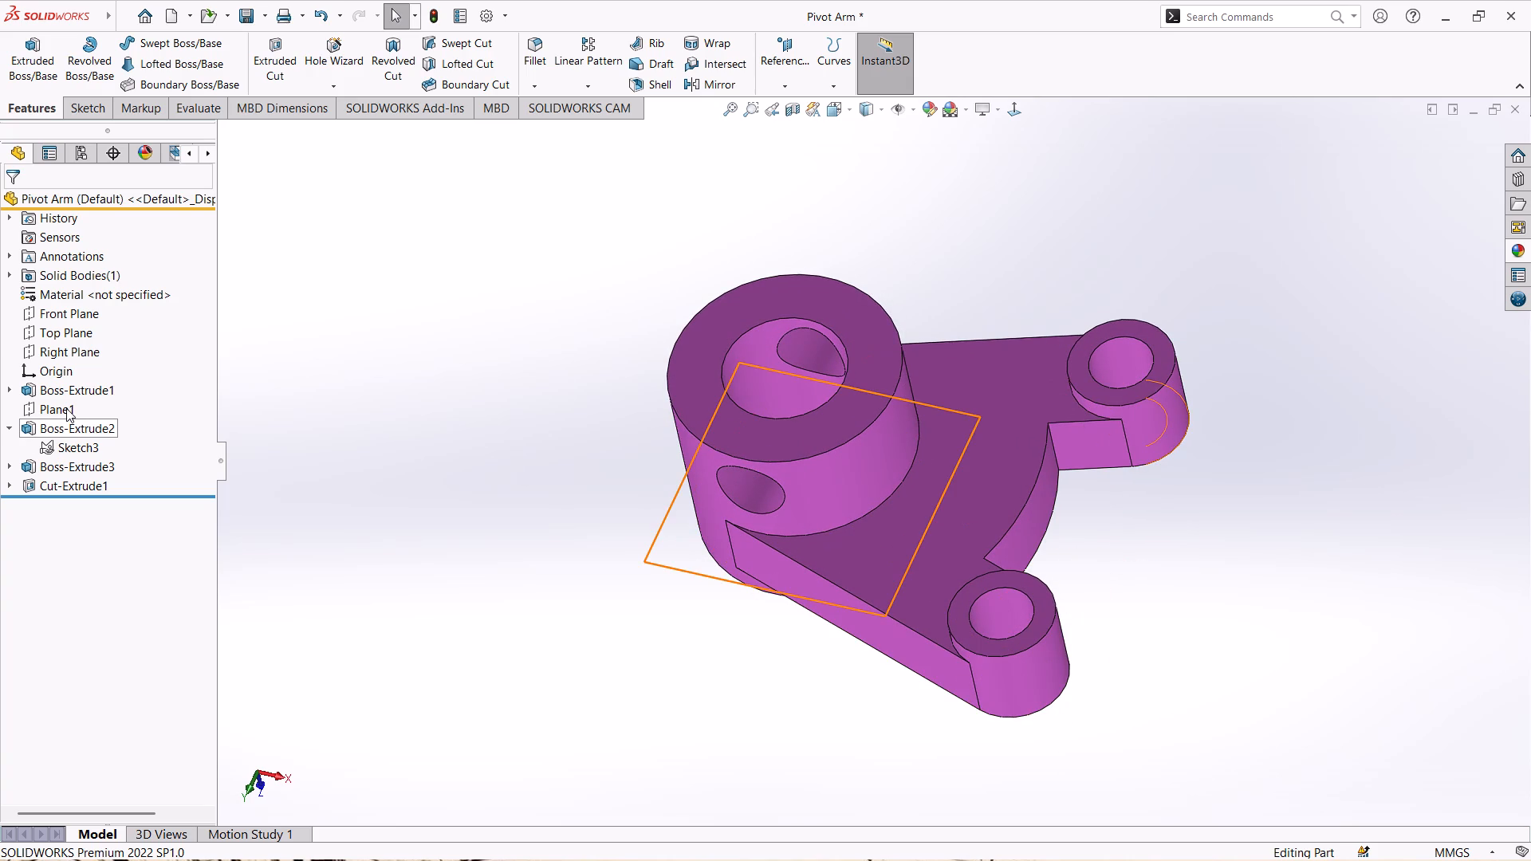
click(66, 408)
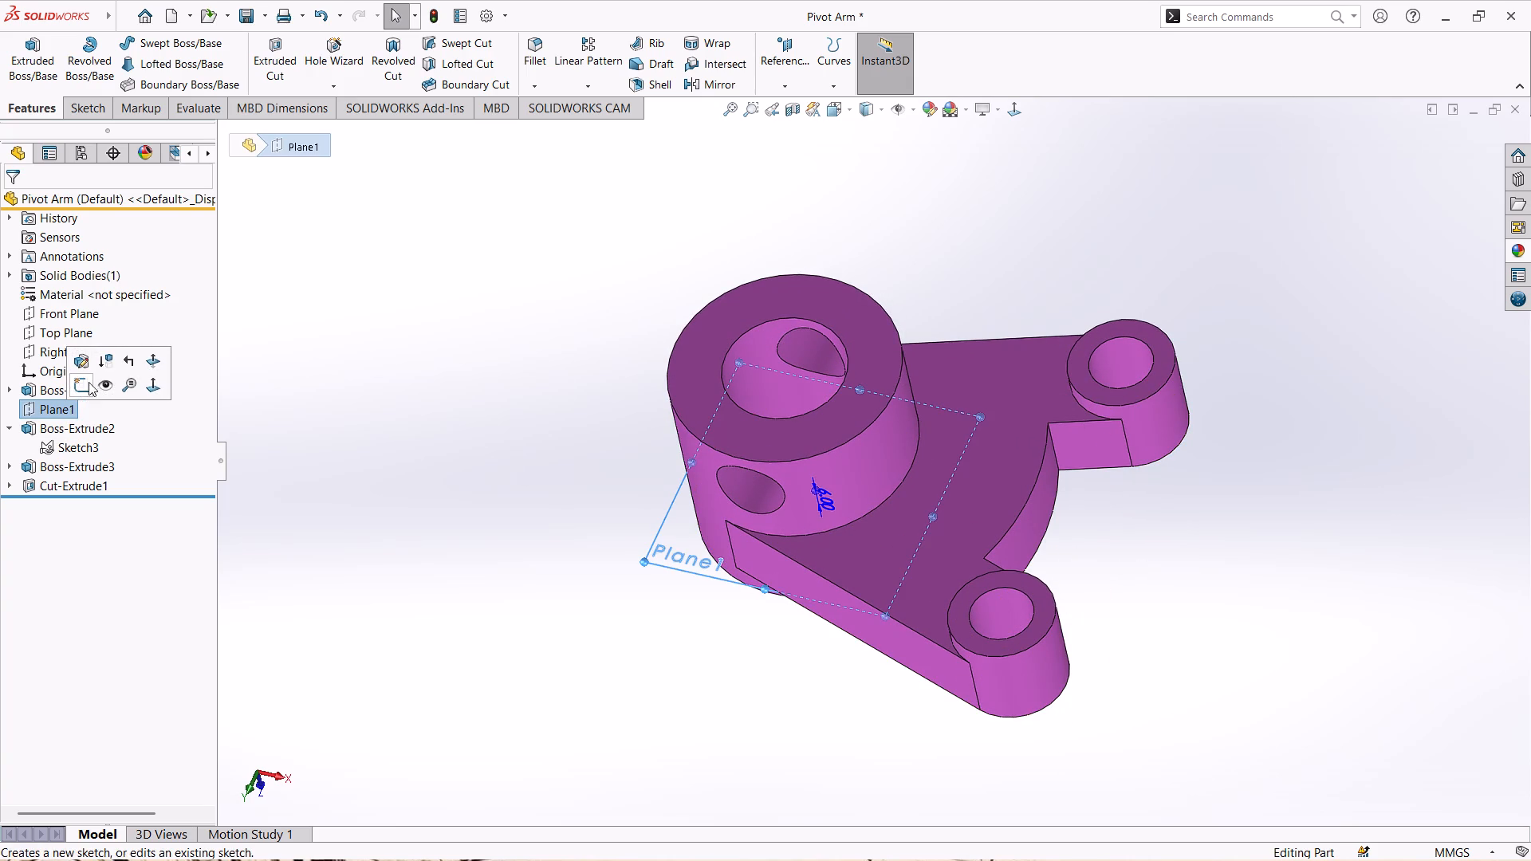
click(102, 382)
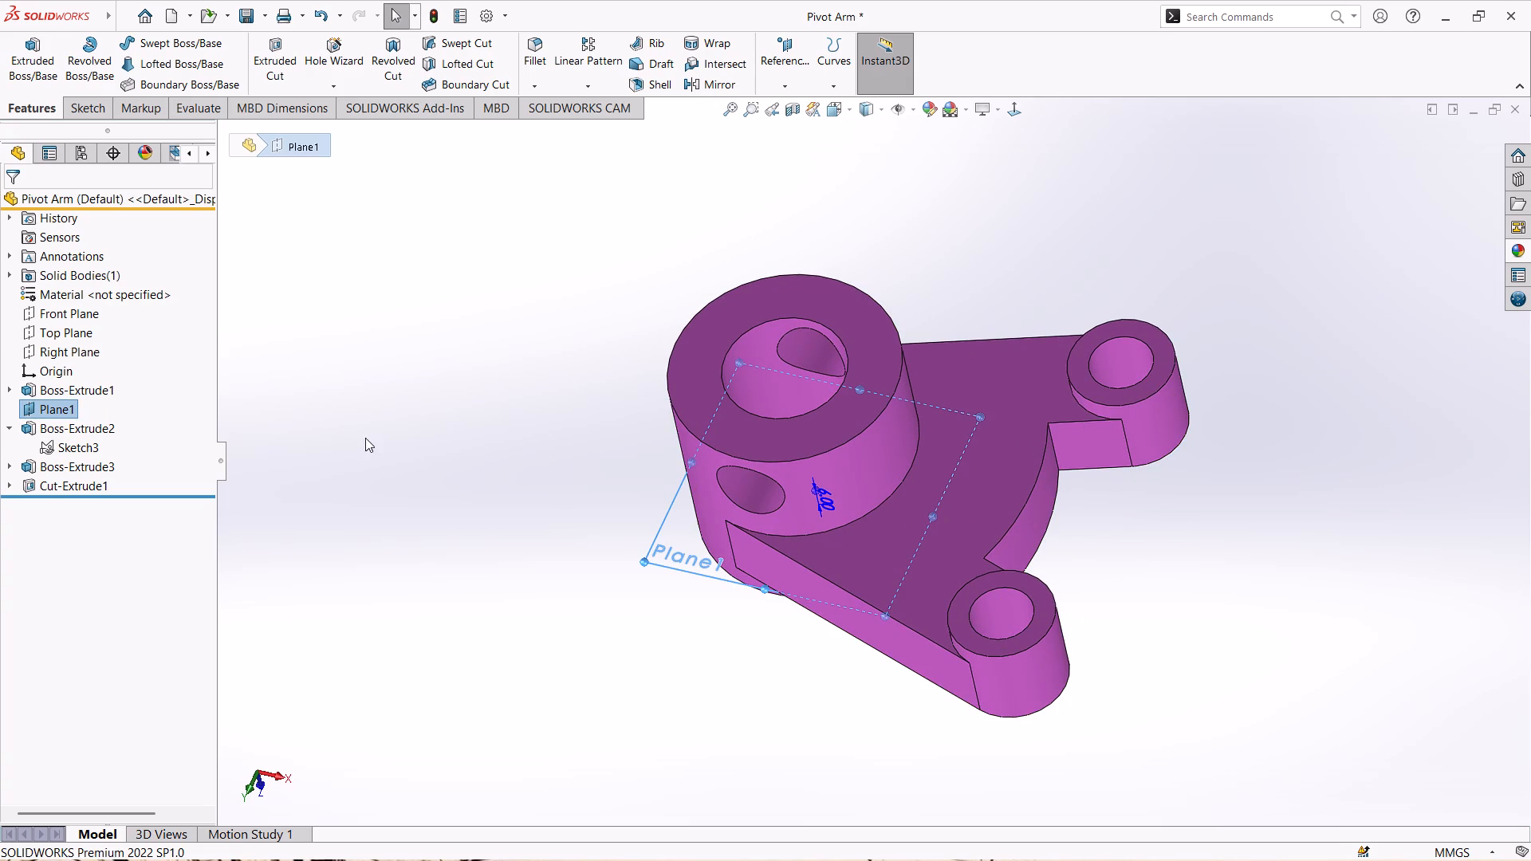
Open a new sketch on Plane1 near the lower end of the large cylinder.
middle_drag(365, 438, 449, 461)
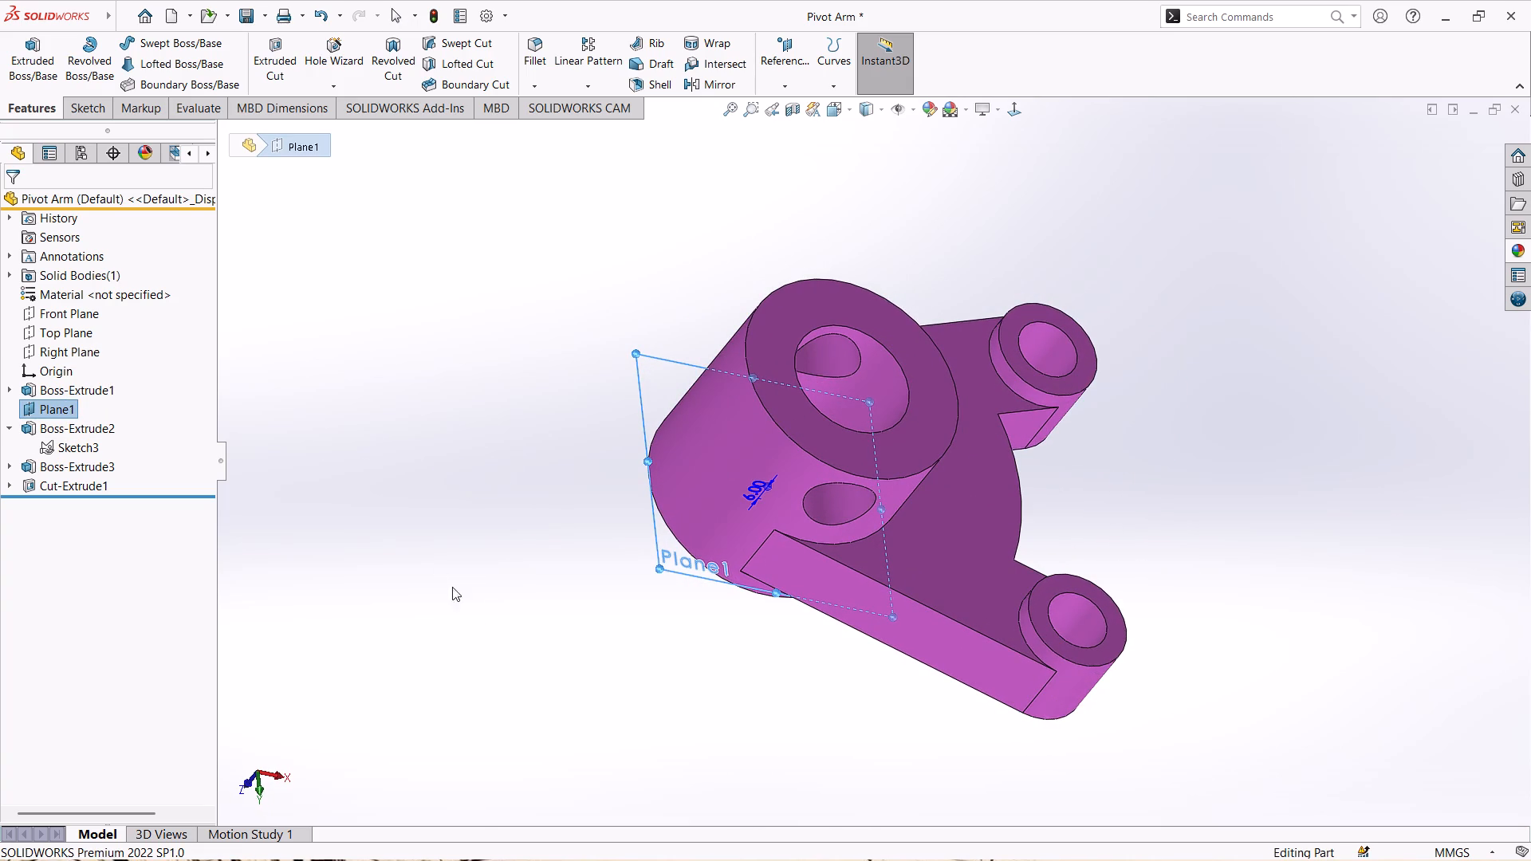
click(665, 549)
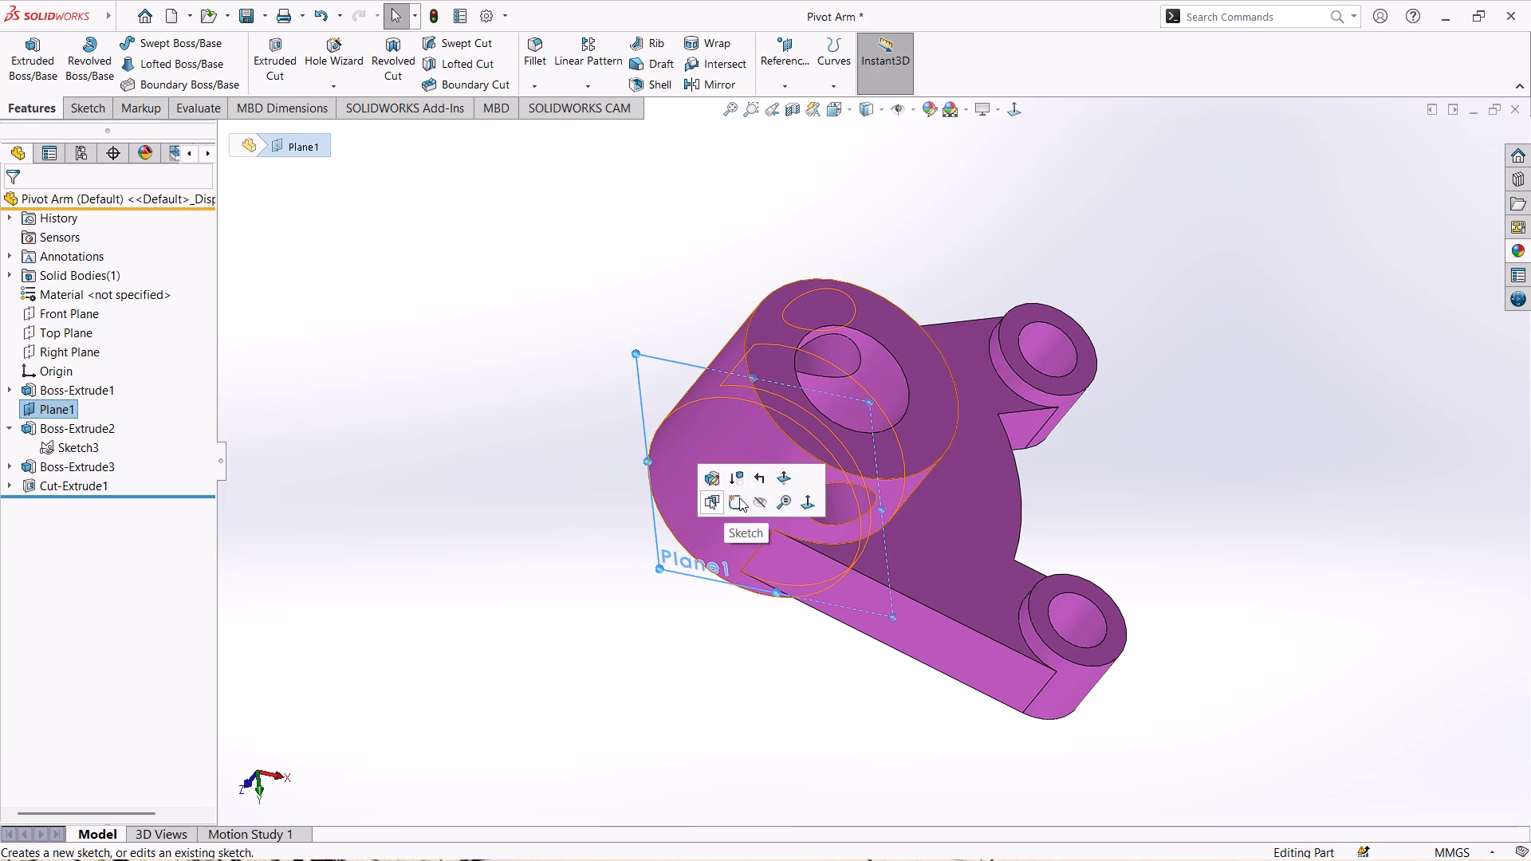
click(739, 497)
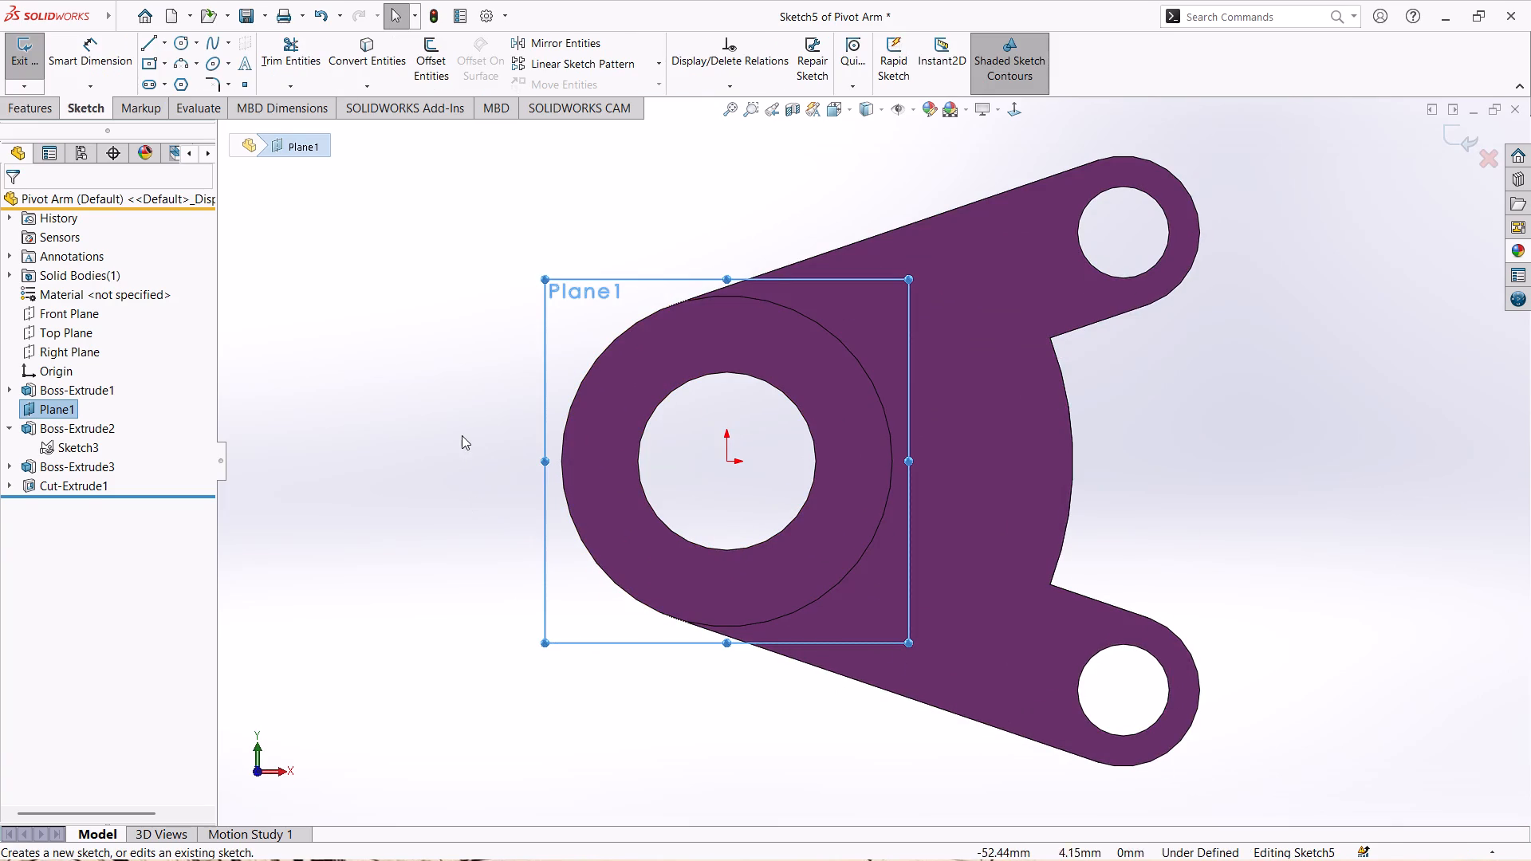
Orient the view normal to the Plane1 sketch and start the Line tool with As sketched orientation.
middle_drag(472, 395, 474, 425)
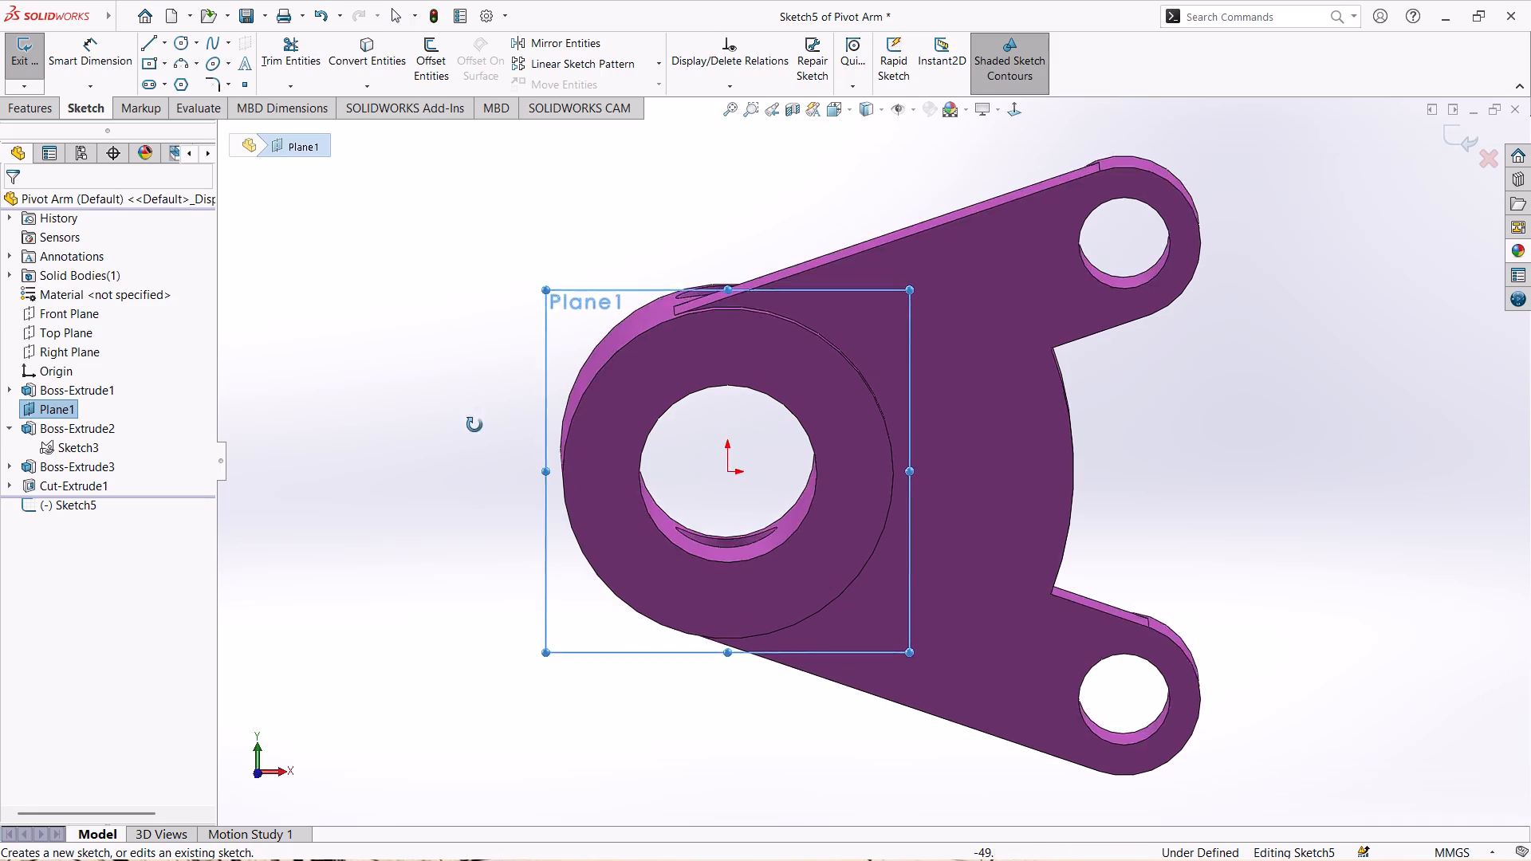
middle_drag(474, 425, 476, 708)
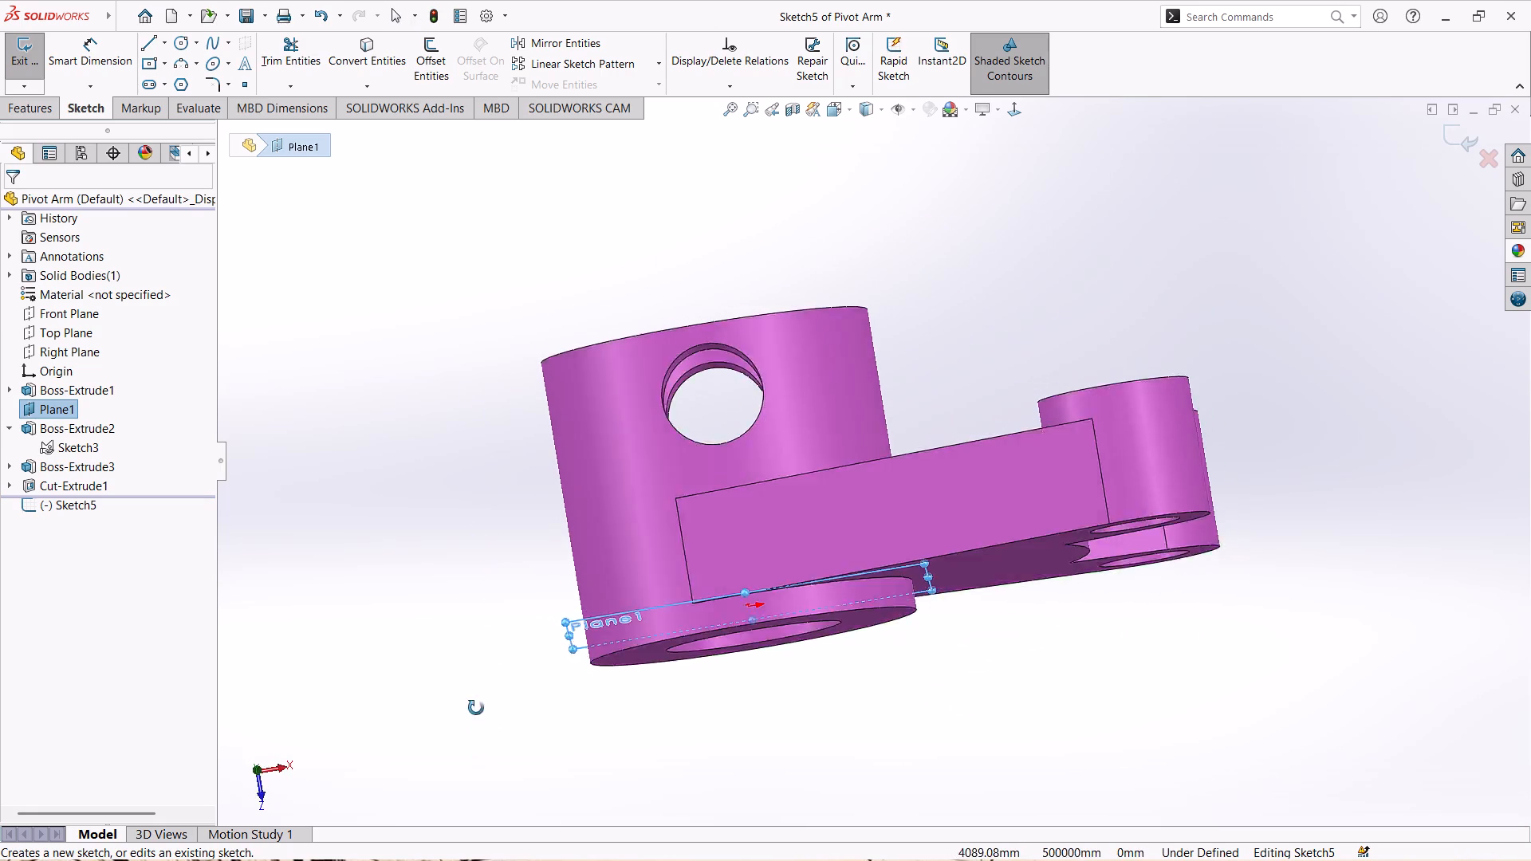
middle_drag(476, 708, 470, 441)
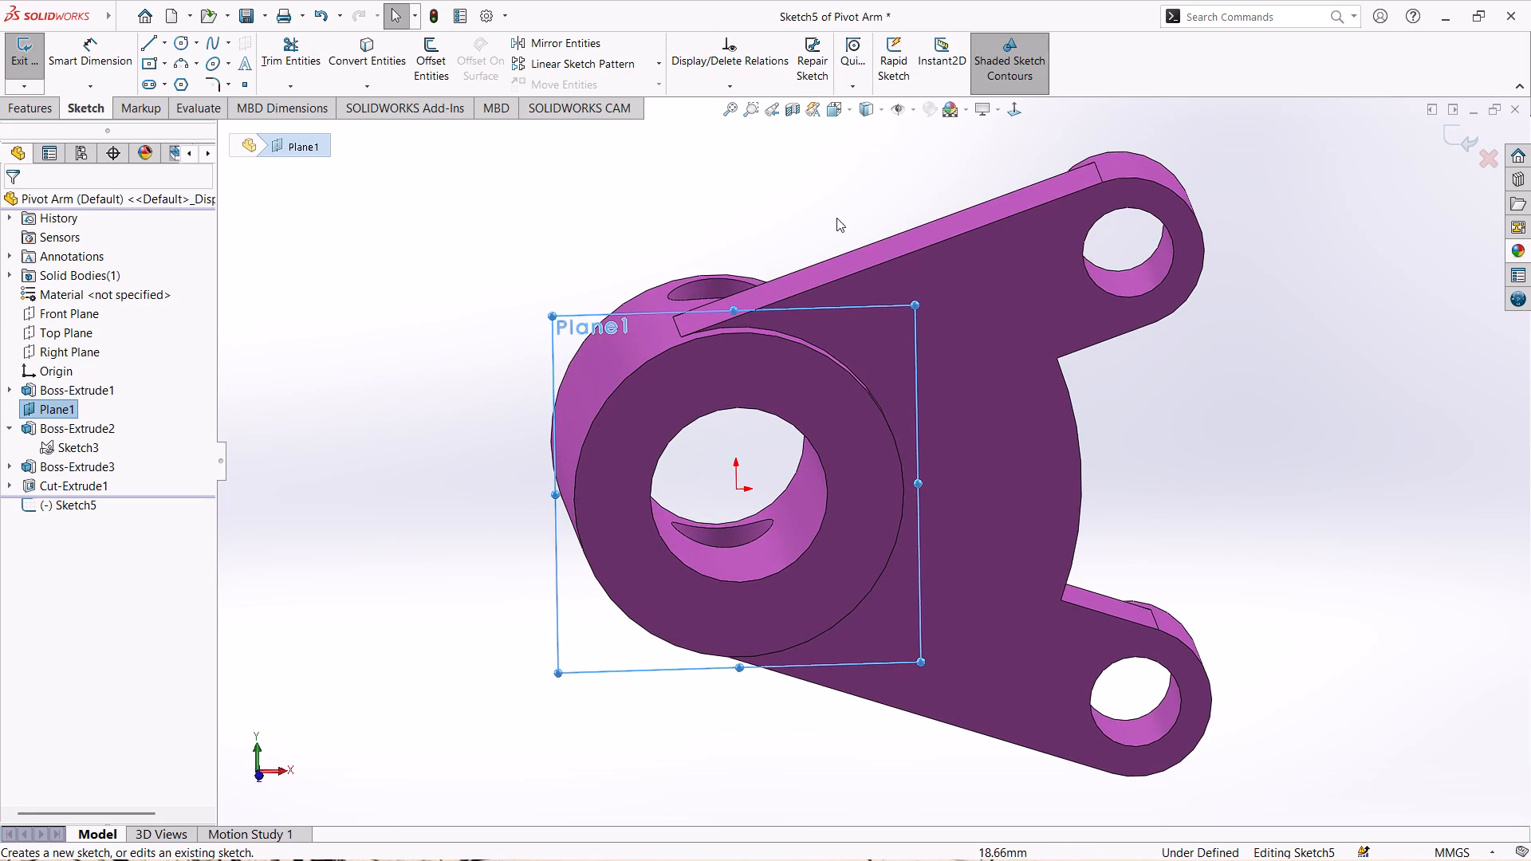
click(1014, 107)
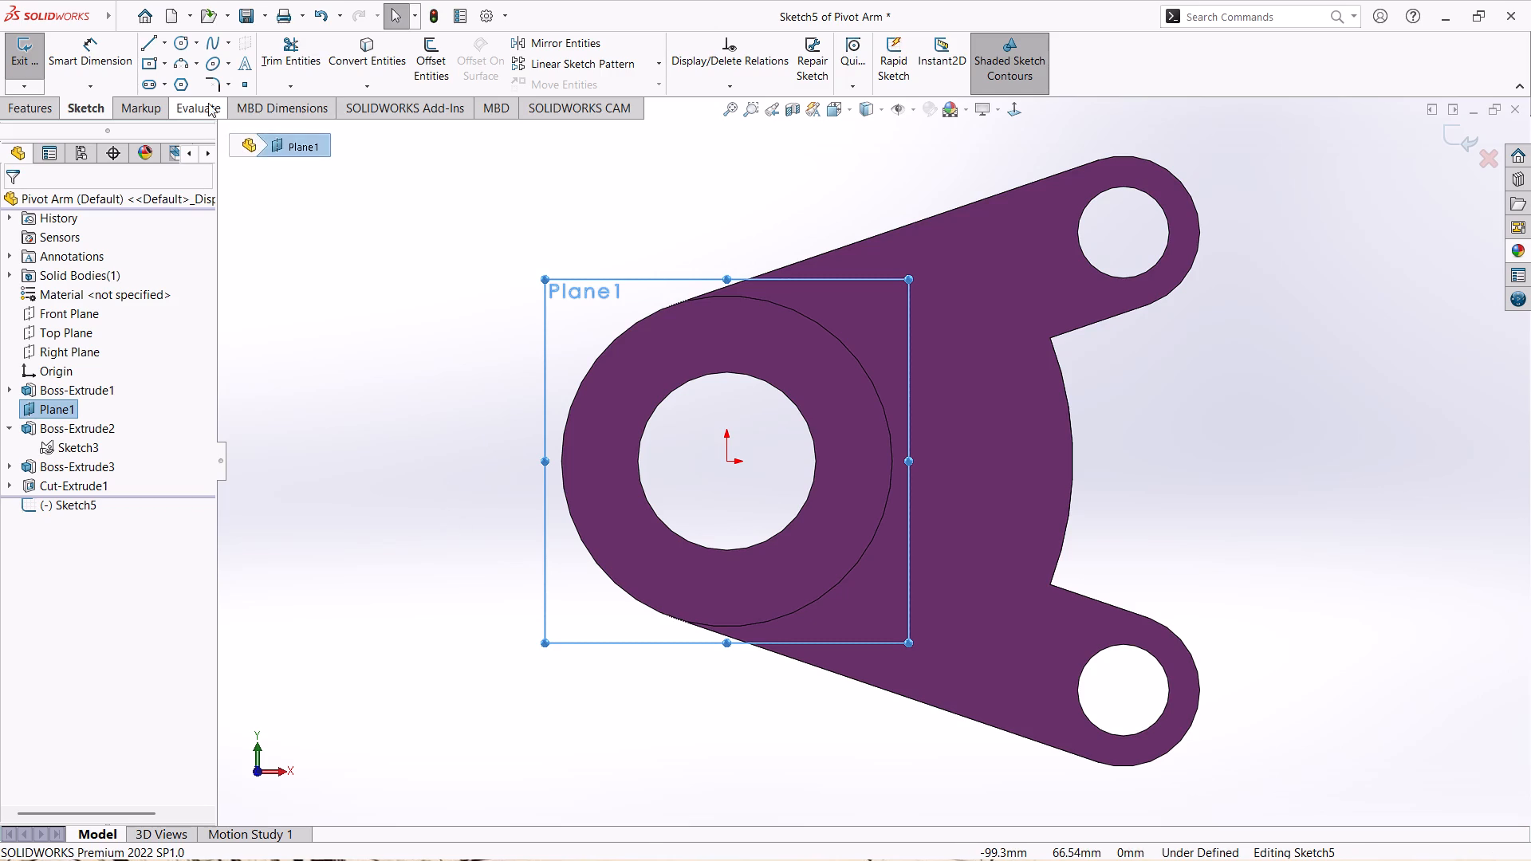
click(148, 45)
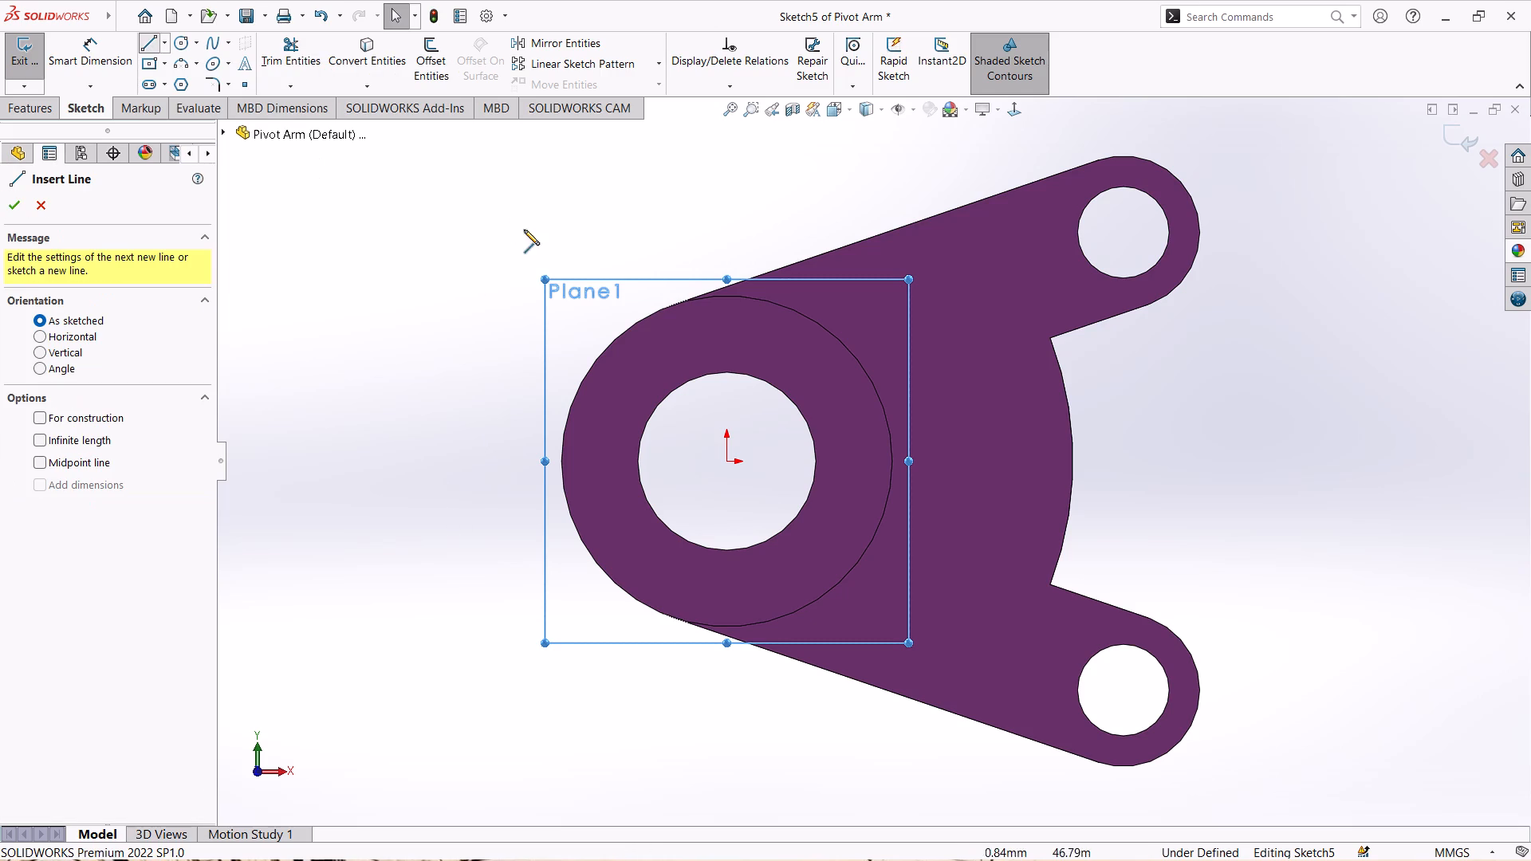
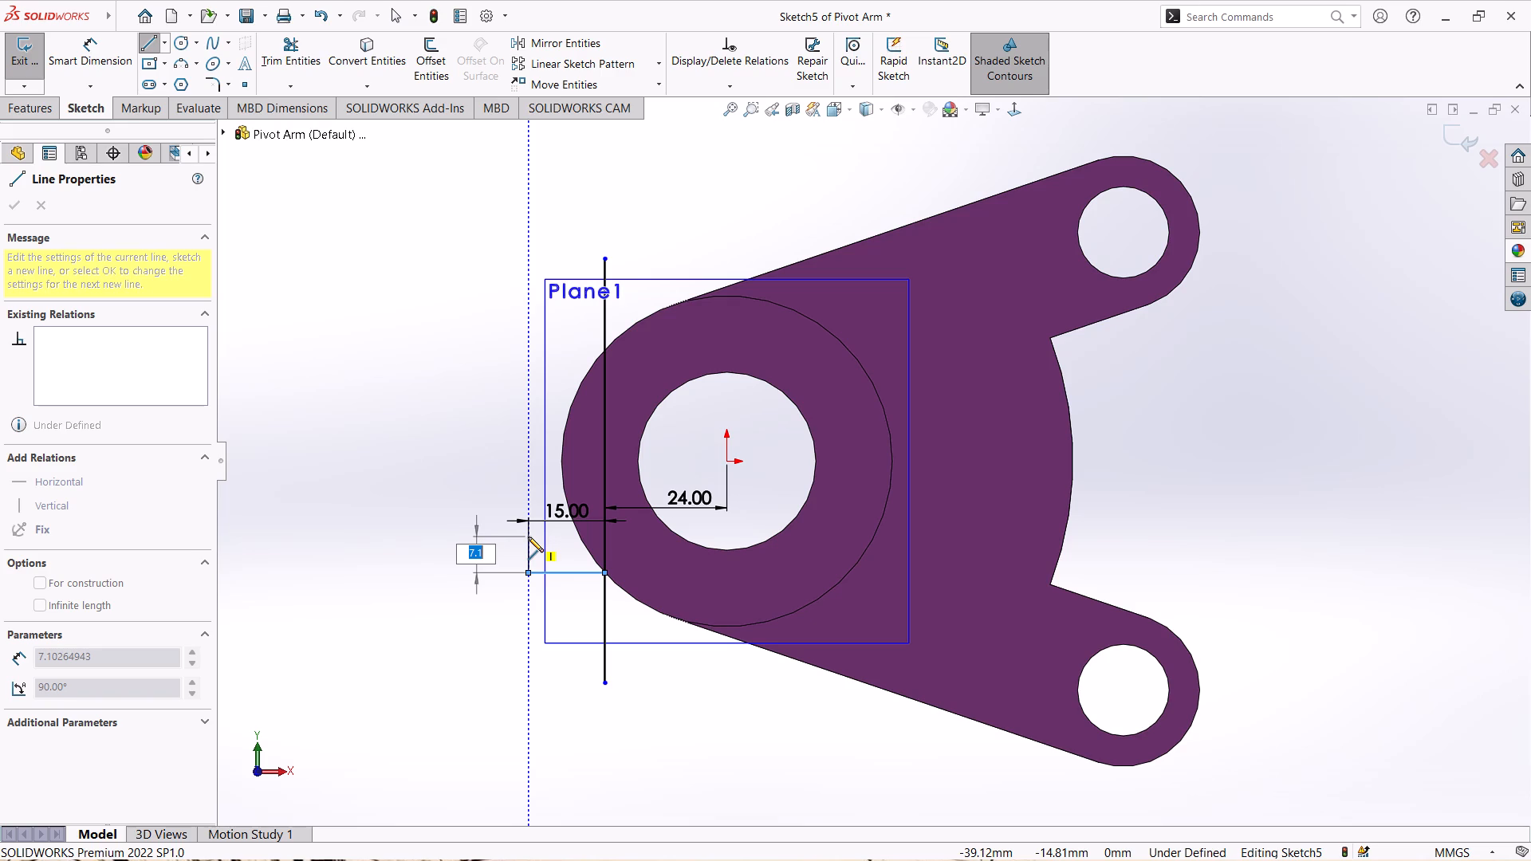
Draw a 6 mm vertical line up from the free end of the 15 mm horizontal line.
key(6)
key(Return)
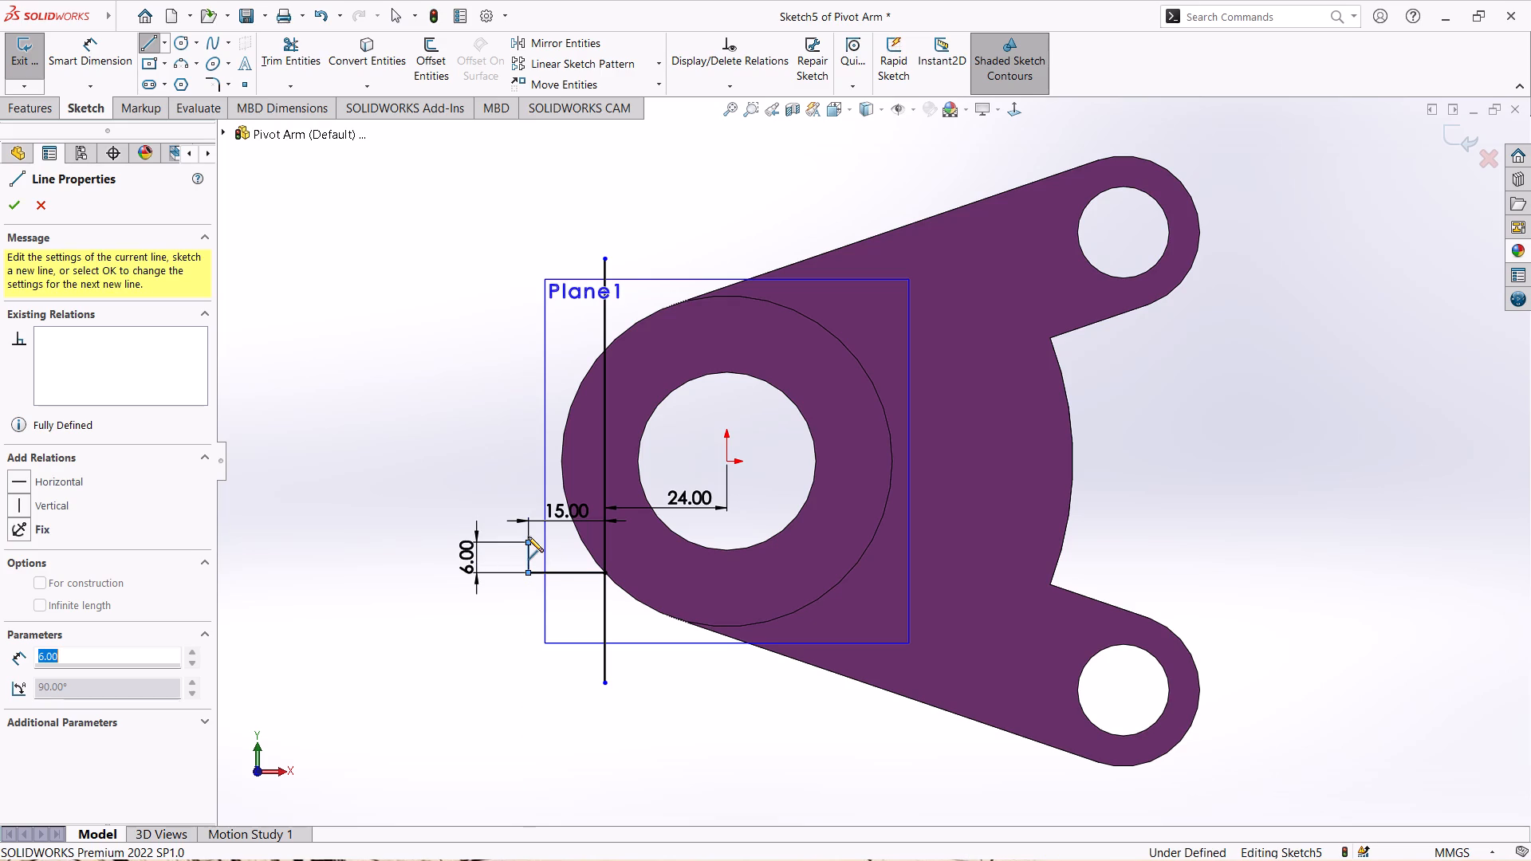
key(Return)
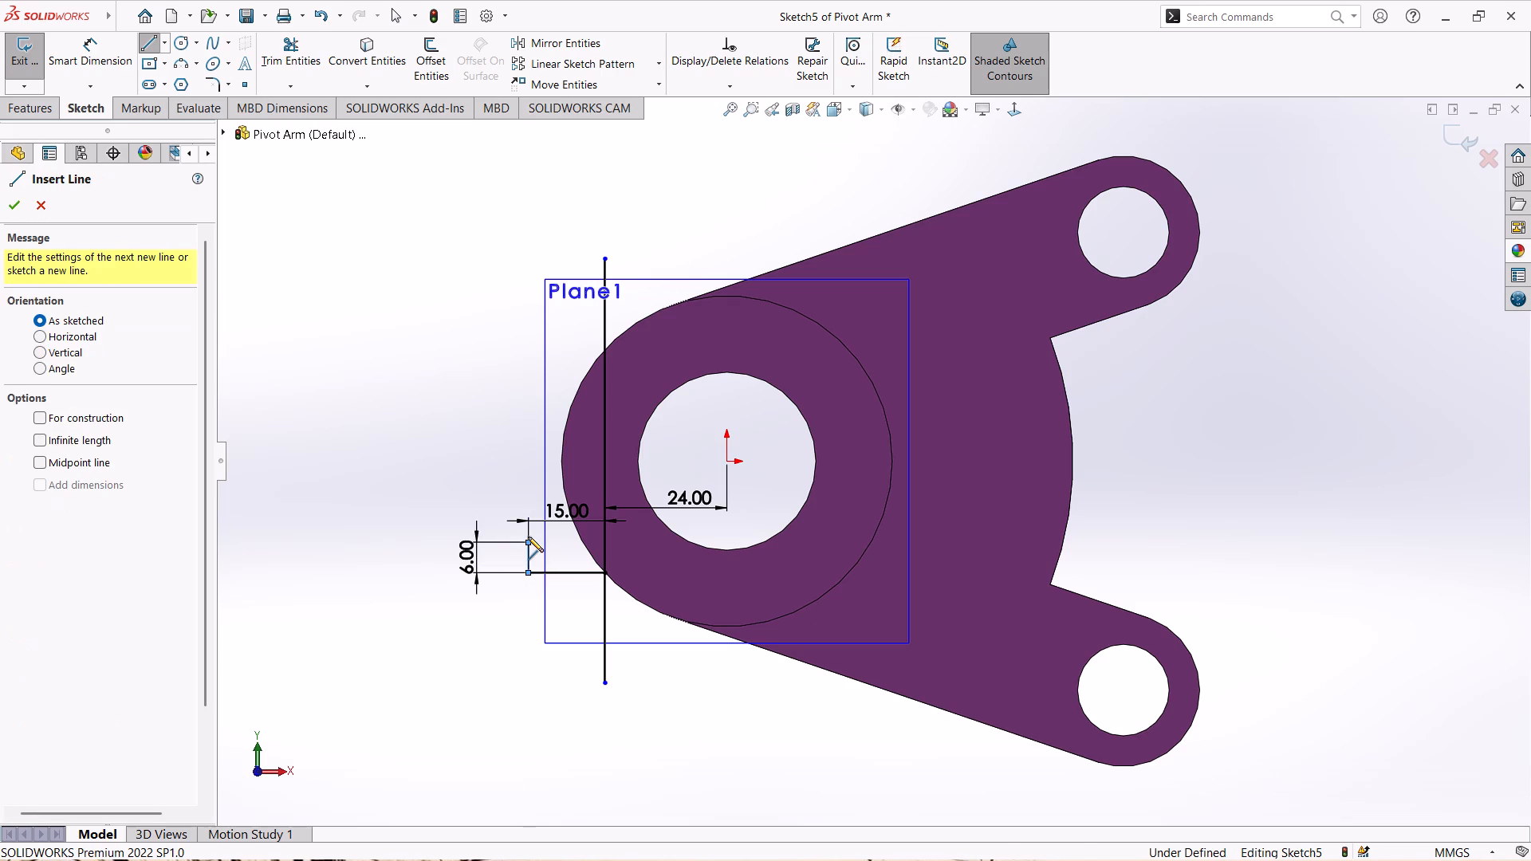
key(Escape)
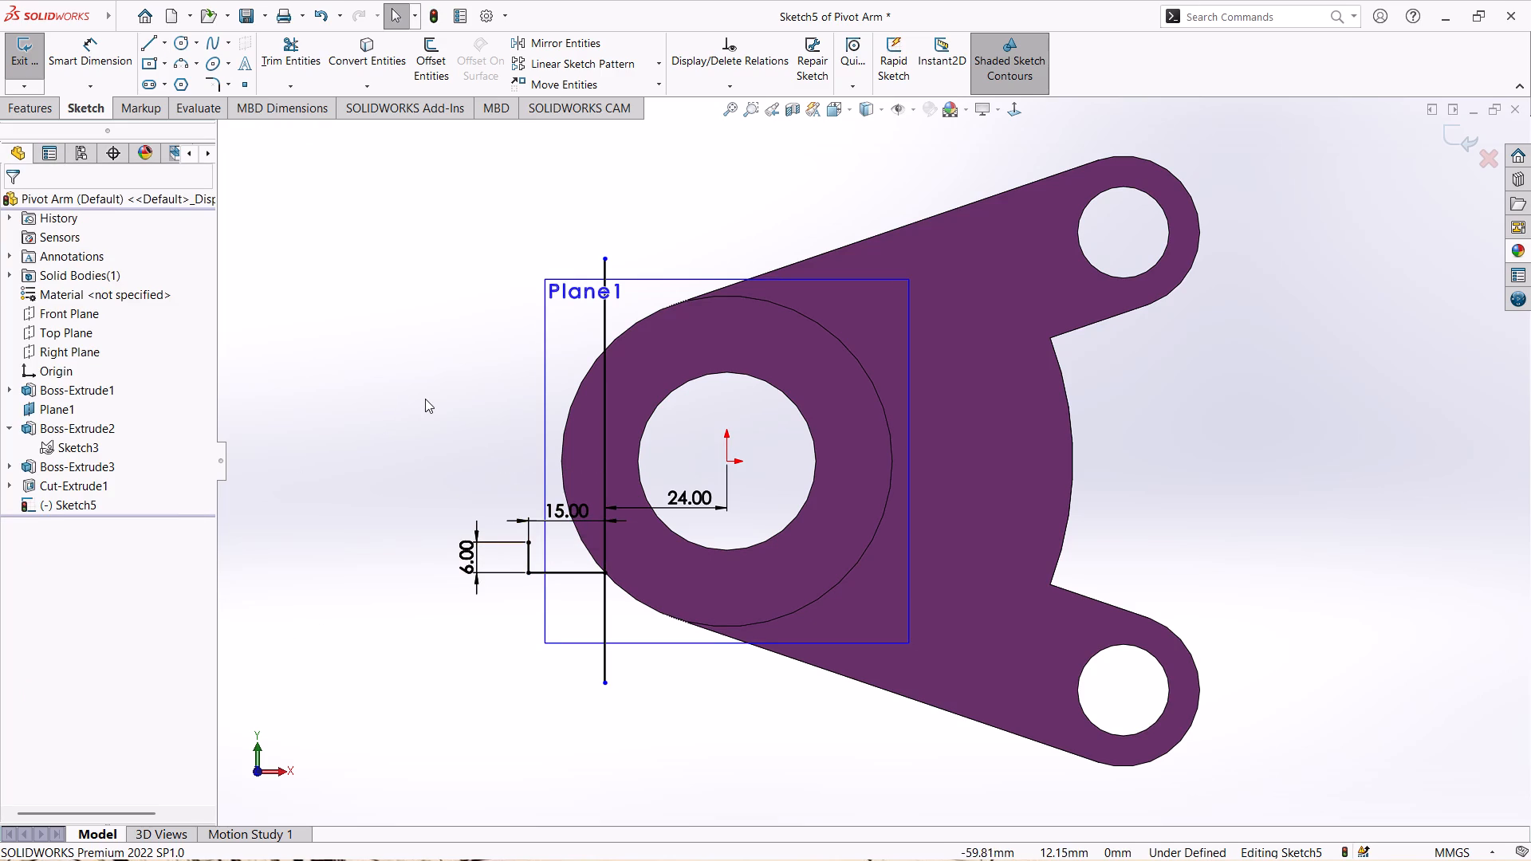
Draw an open rectangular outline from the long vertical line: about 51 mm horizontally outward, 30 mm up, and horizontally back to that line.
click(149, 49)
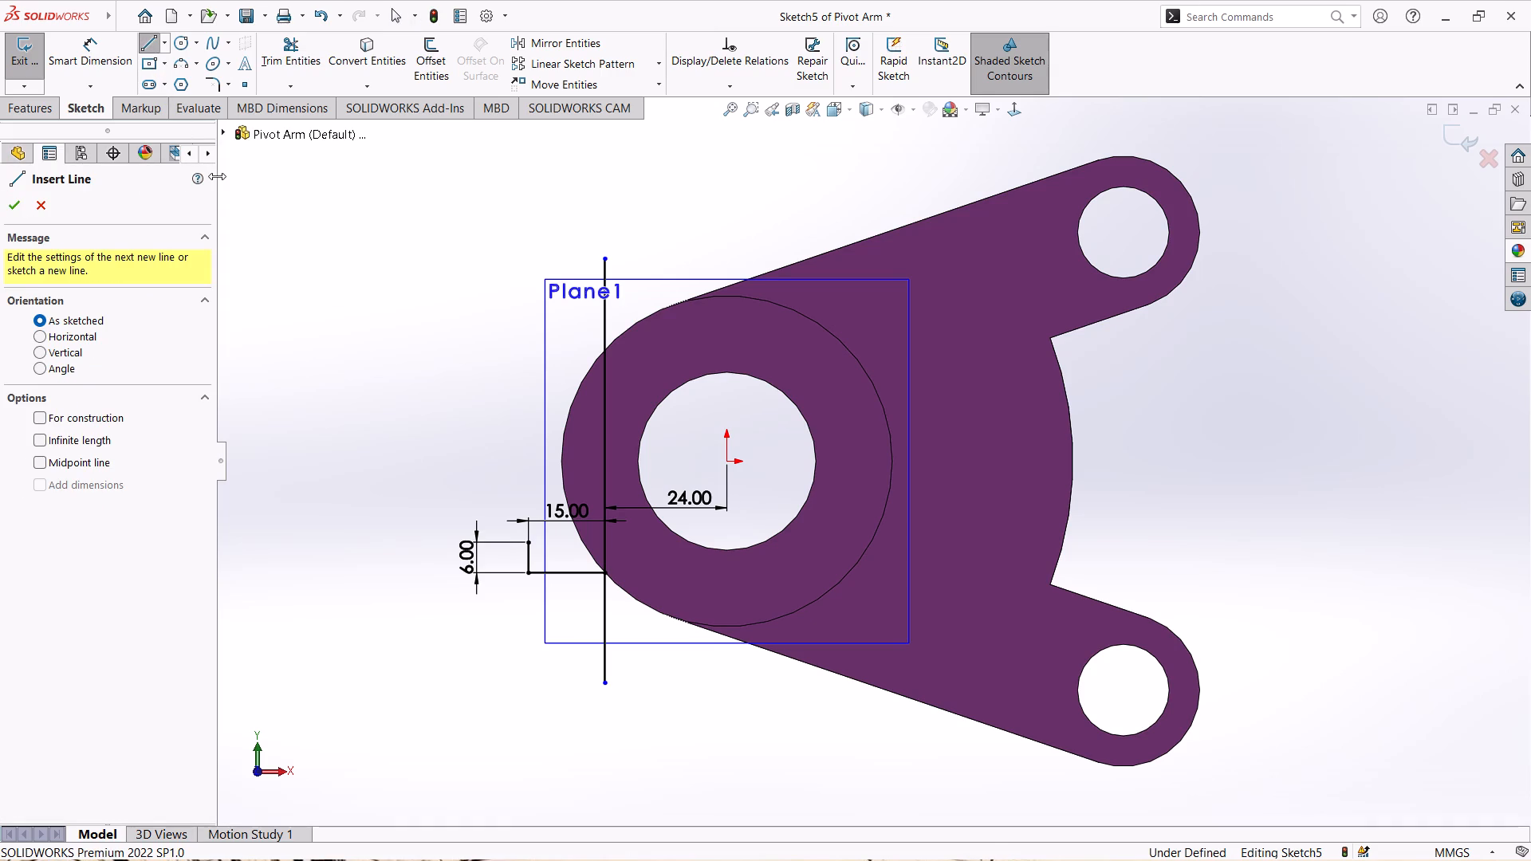
click(604, 542)
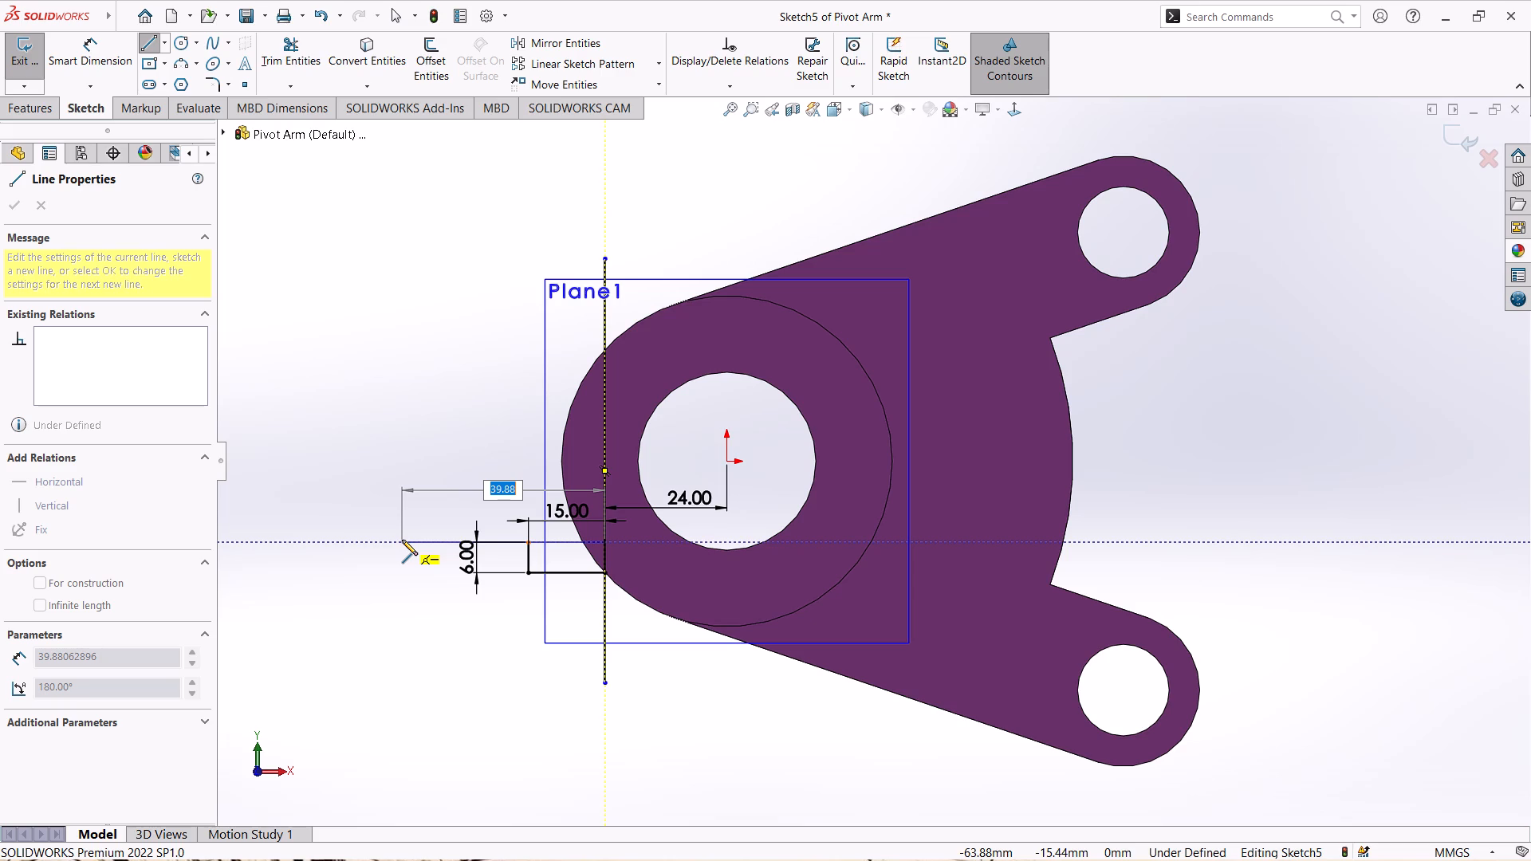
click(347, 541)
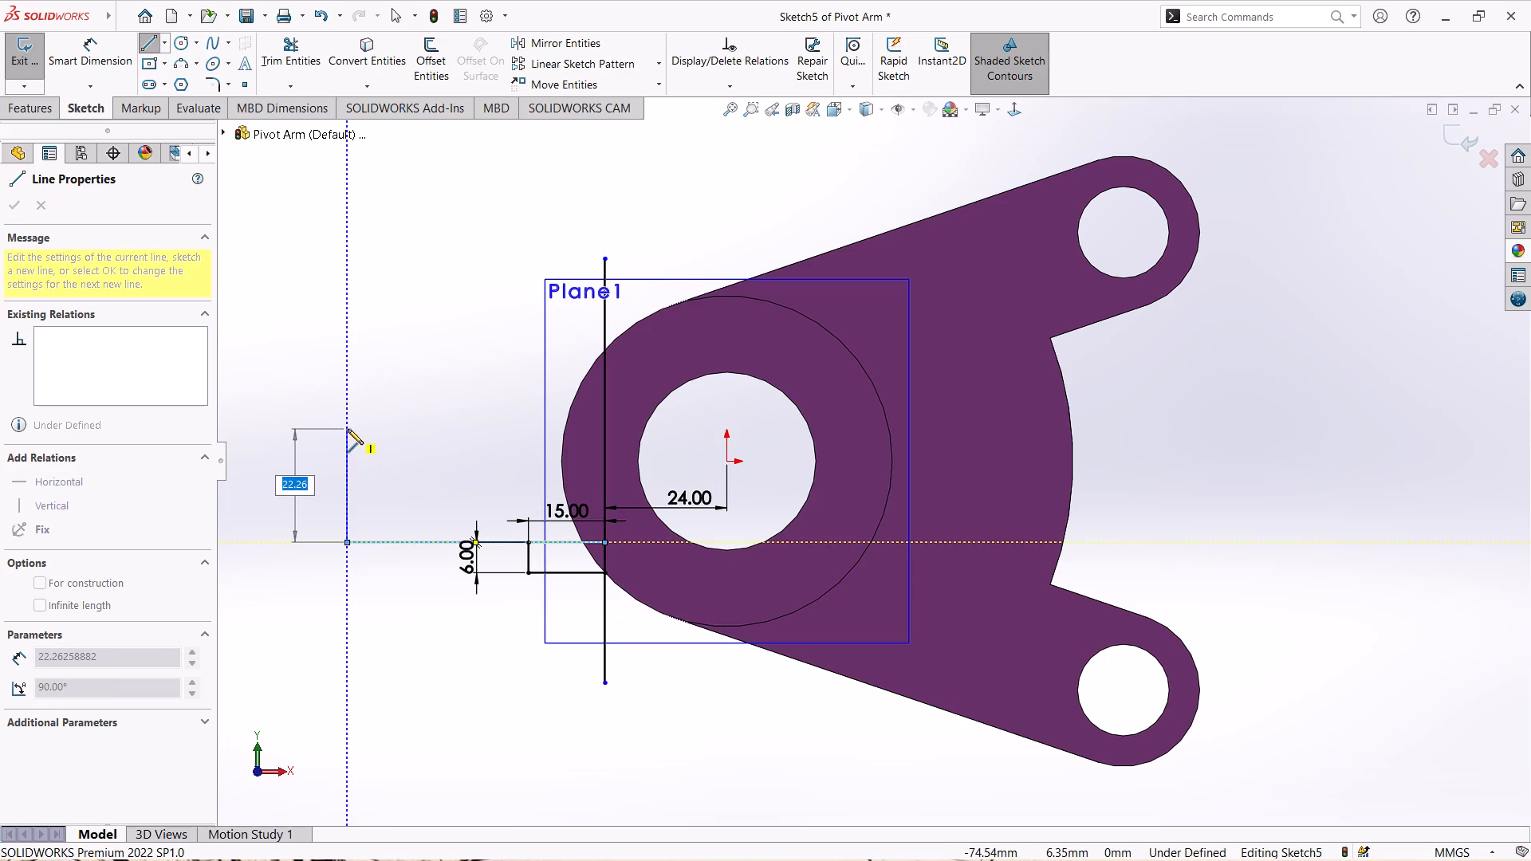
text(30)
key(Return)
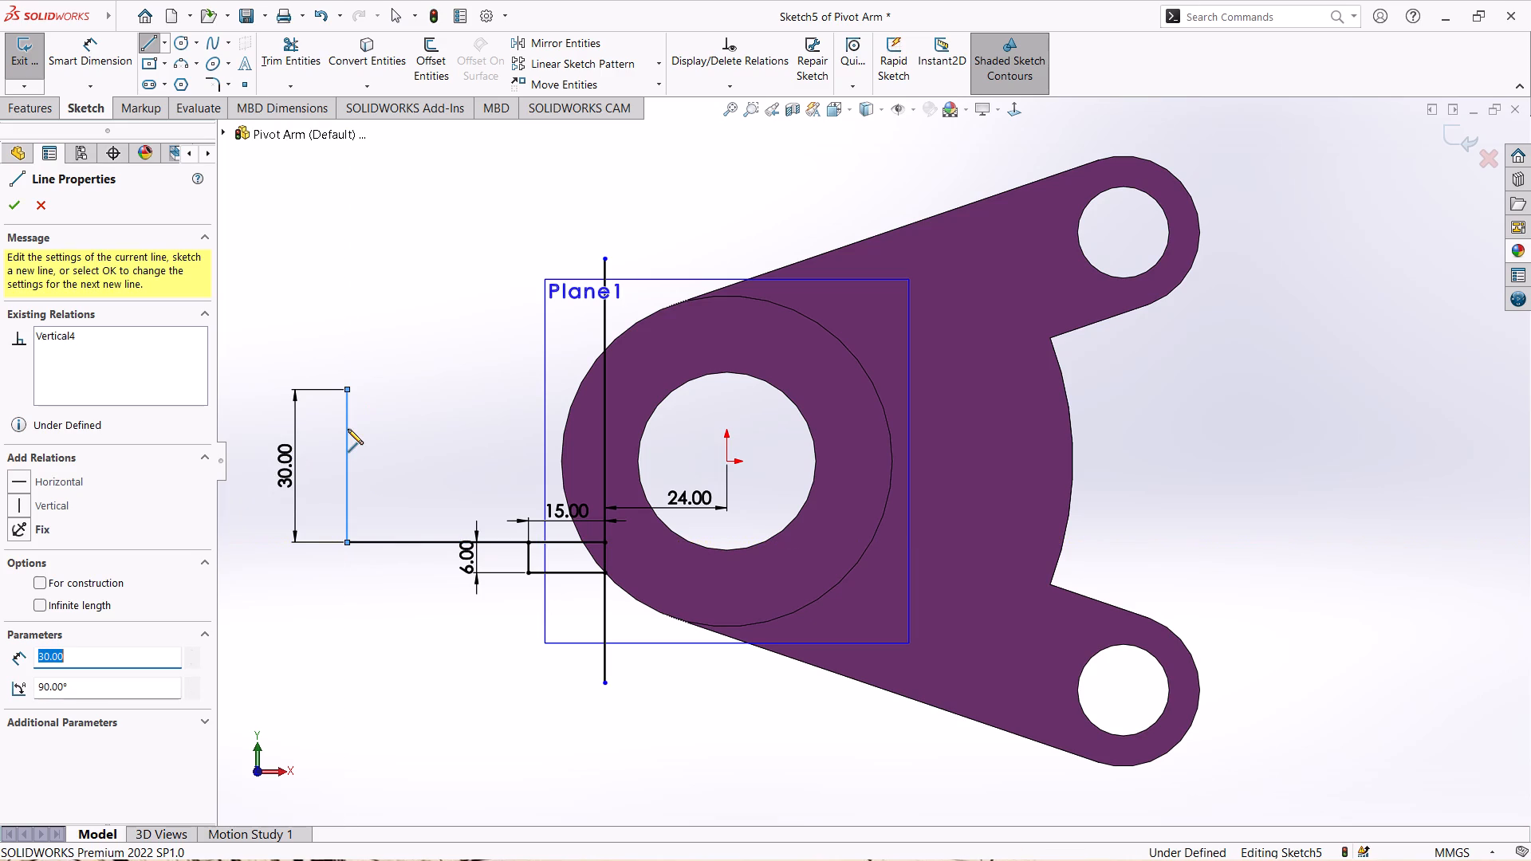
click(604, 389)
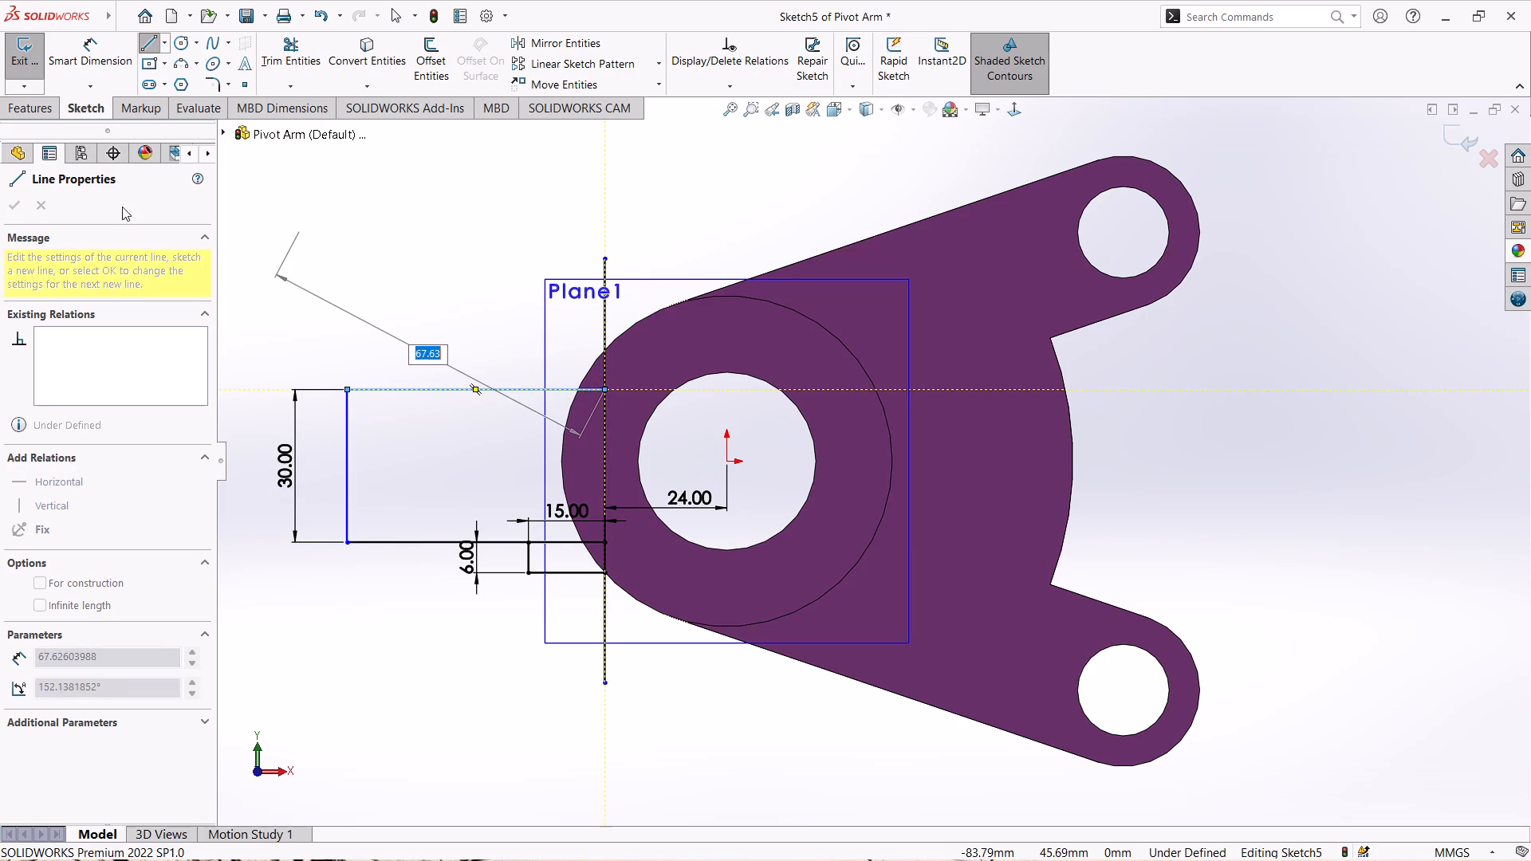
Dimension the outline's outer vertical line to the origin at 80 mm.
click(89, 55)
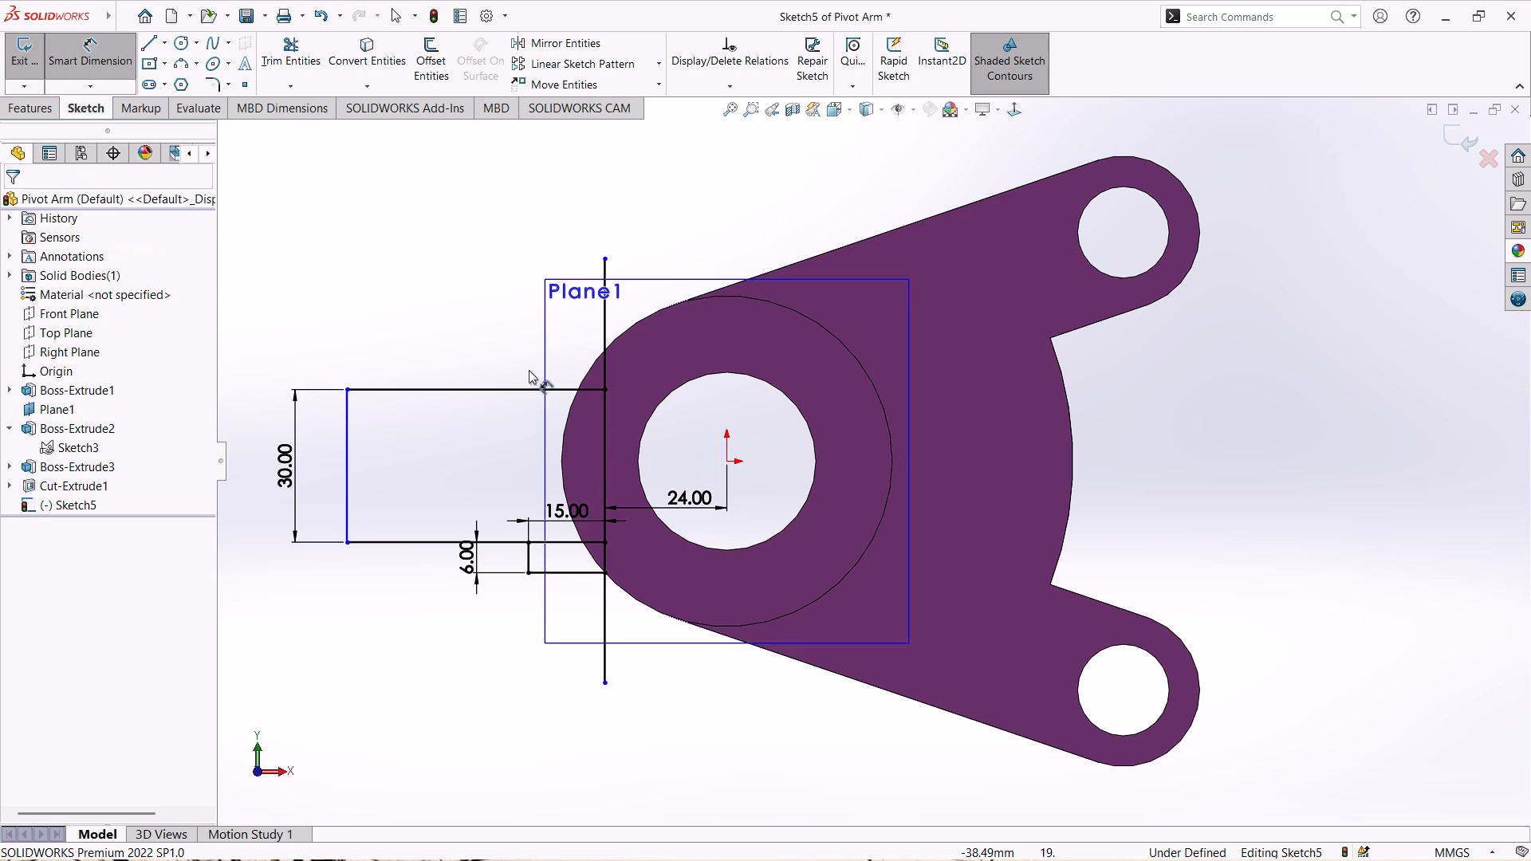
click(348, 474)
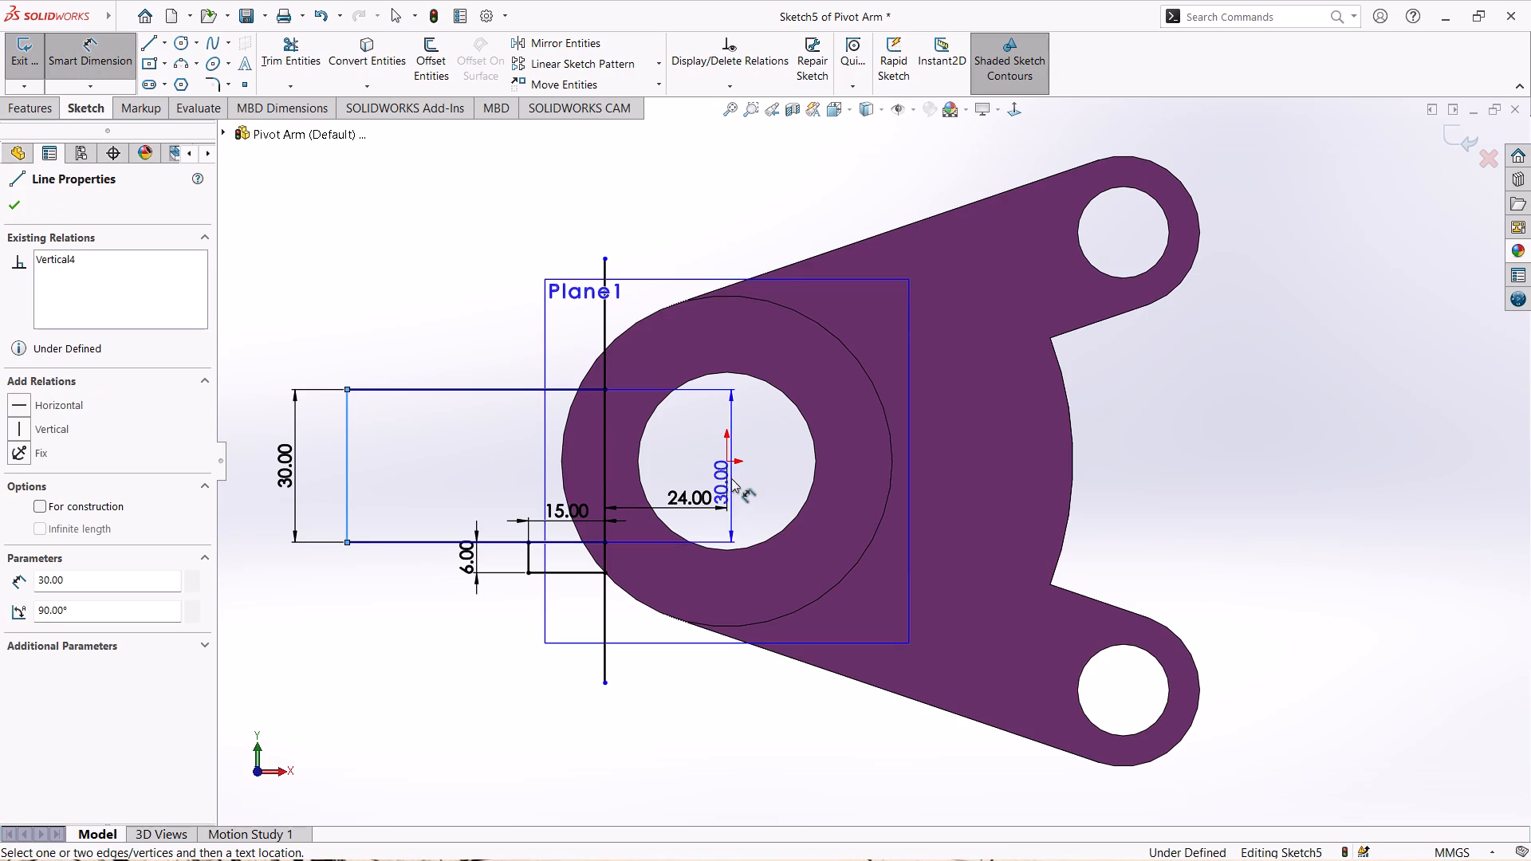
click(729, 458)
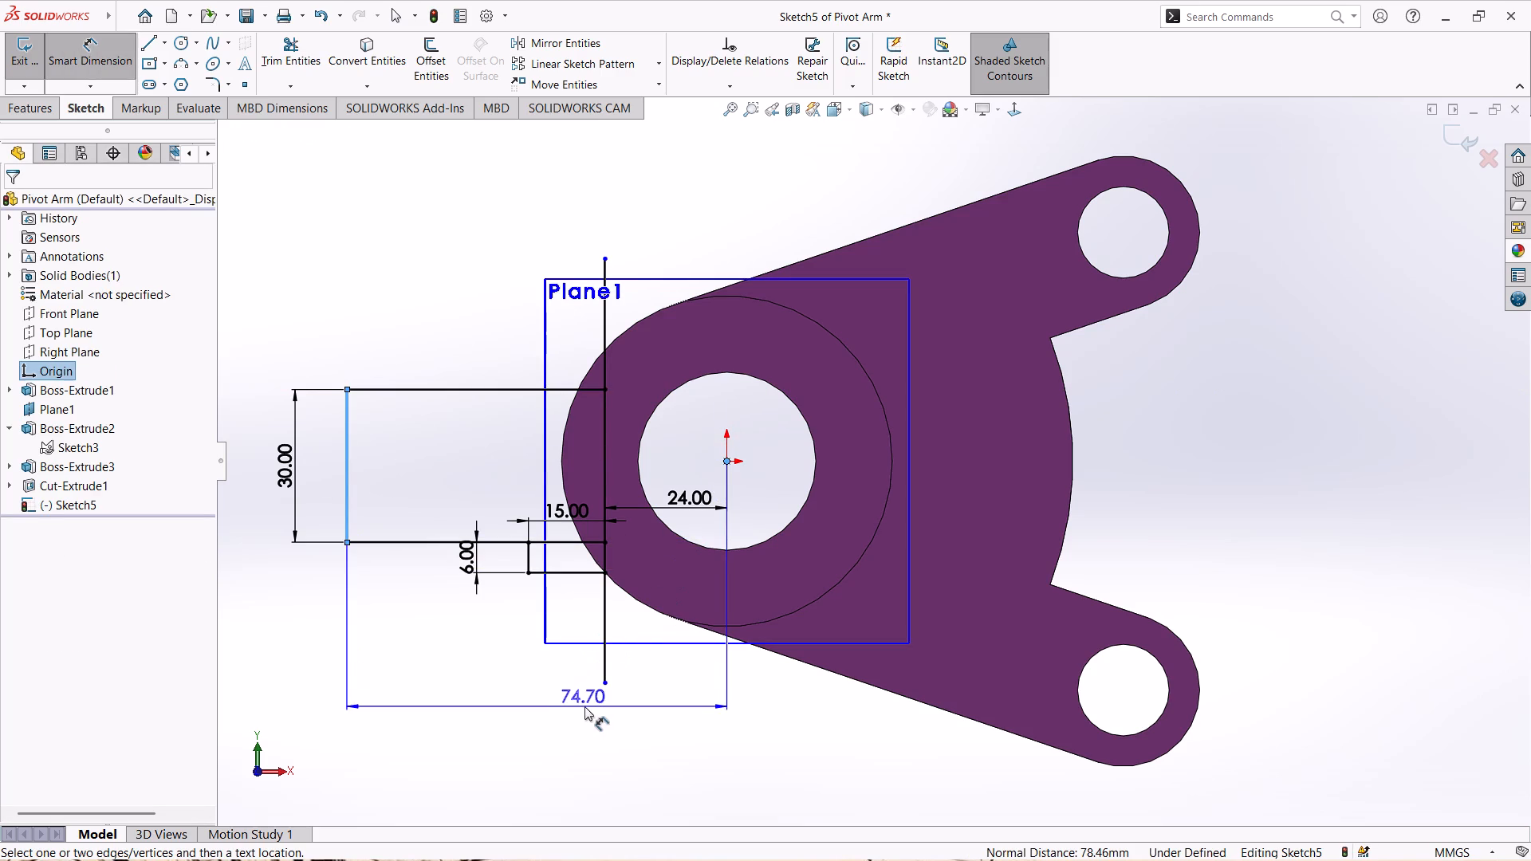
click(584, 740)
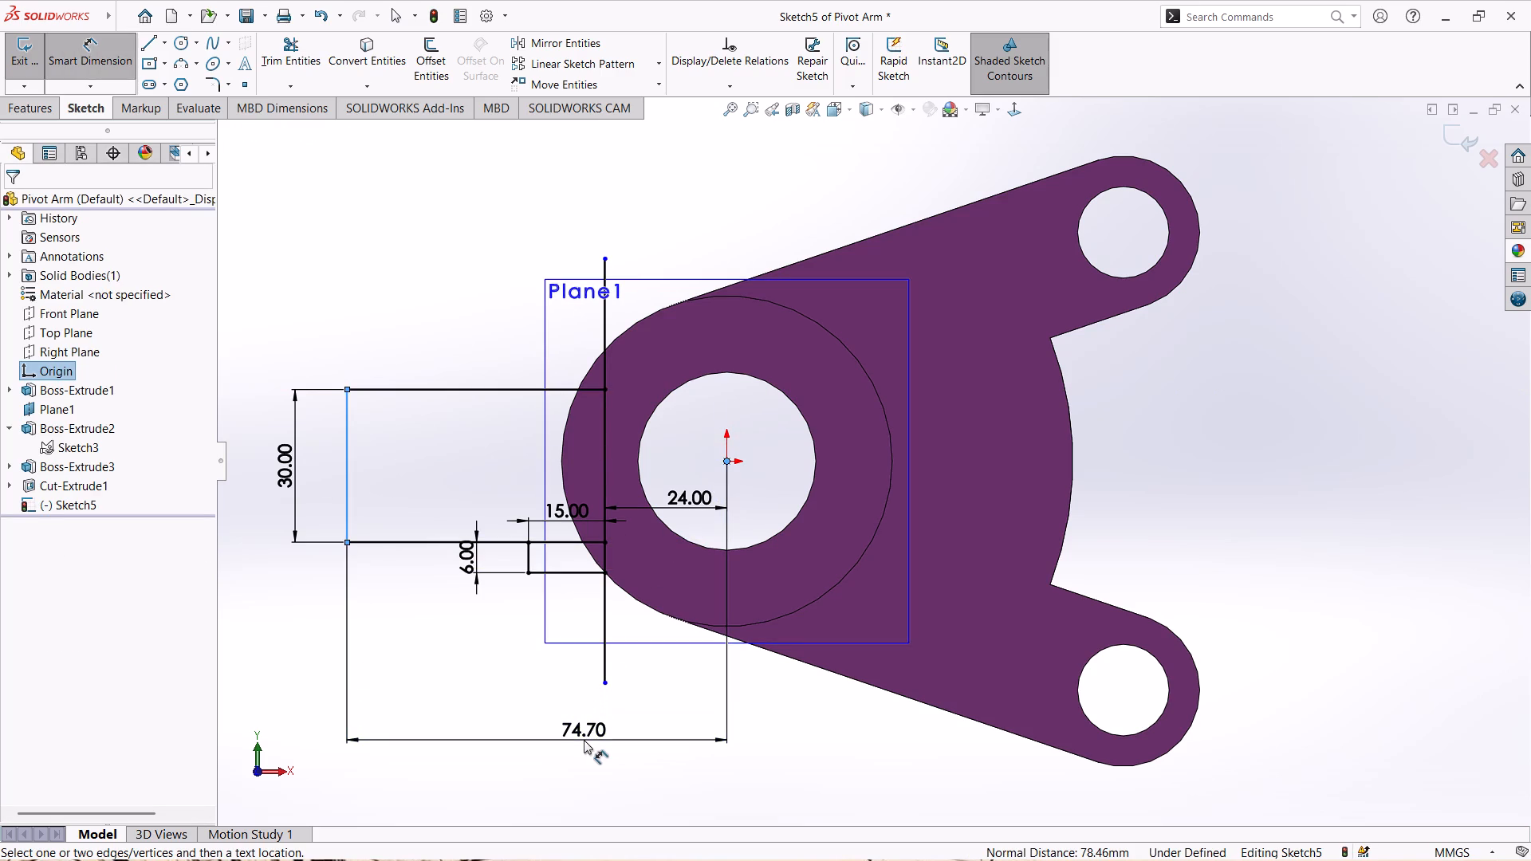
text(80)
key(Return)
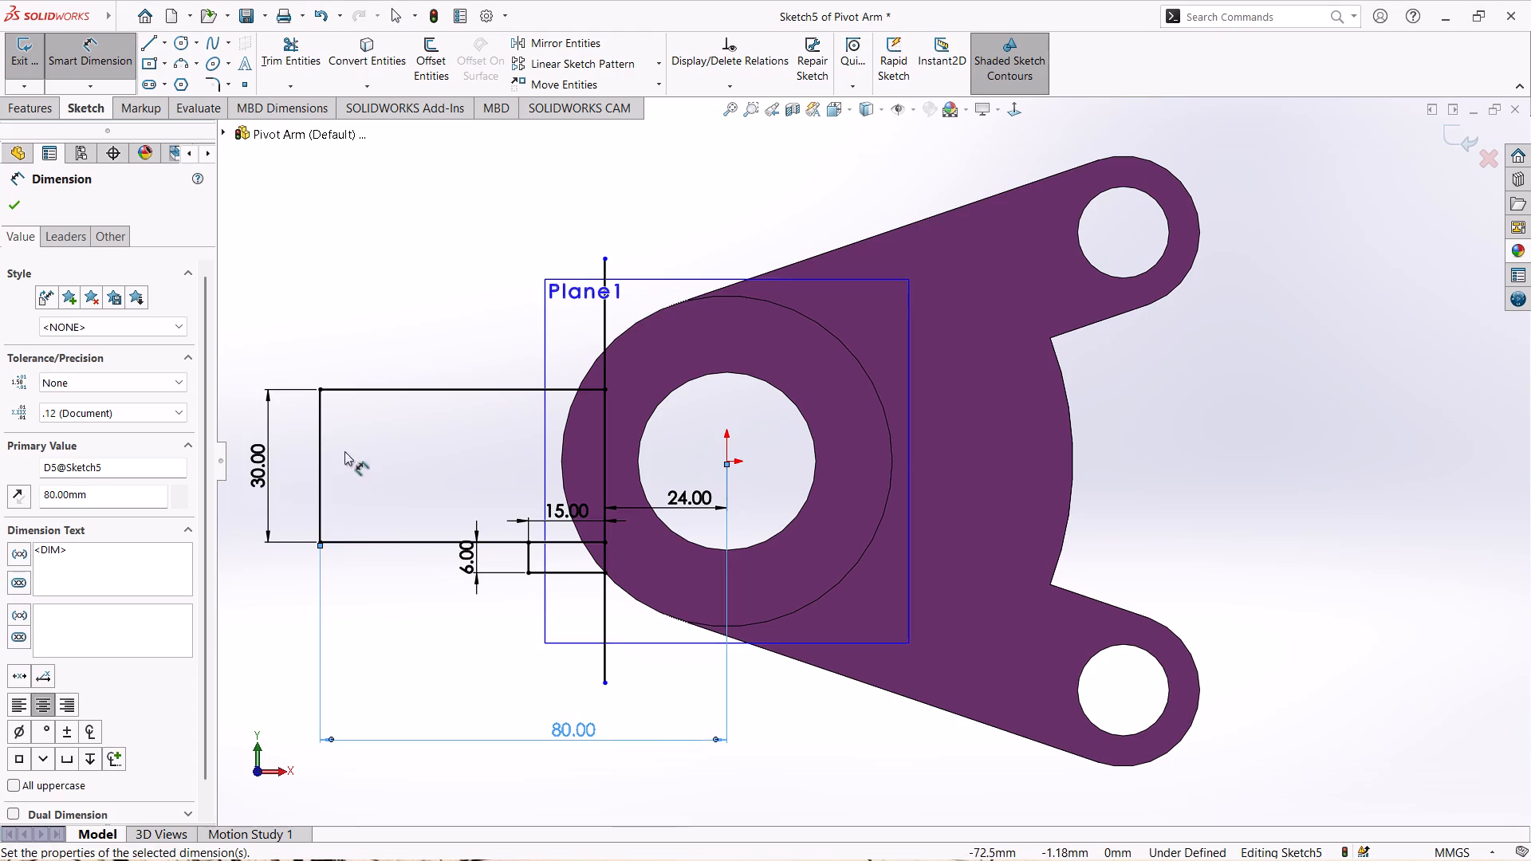
Power-trim the small 15 by 6 mm outline and both overhanging ends of the long vertical line, leaving a closed rectangle.
click(299, 53)
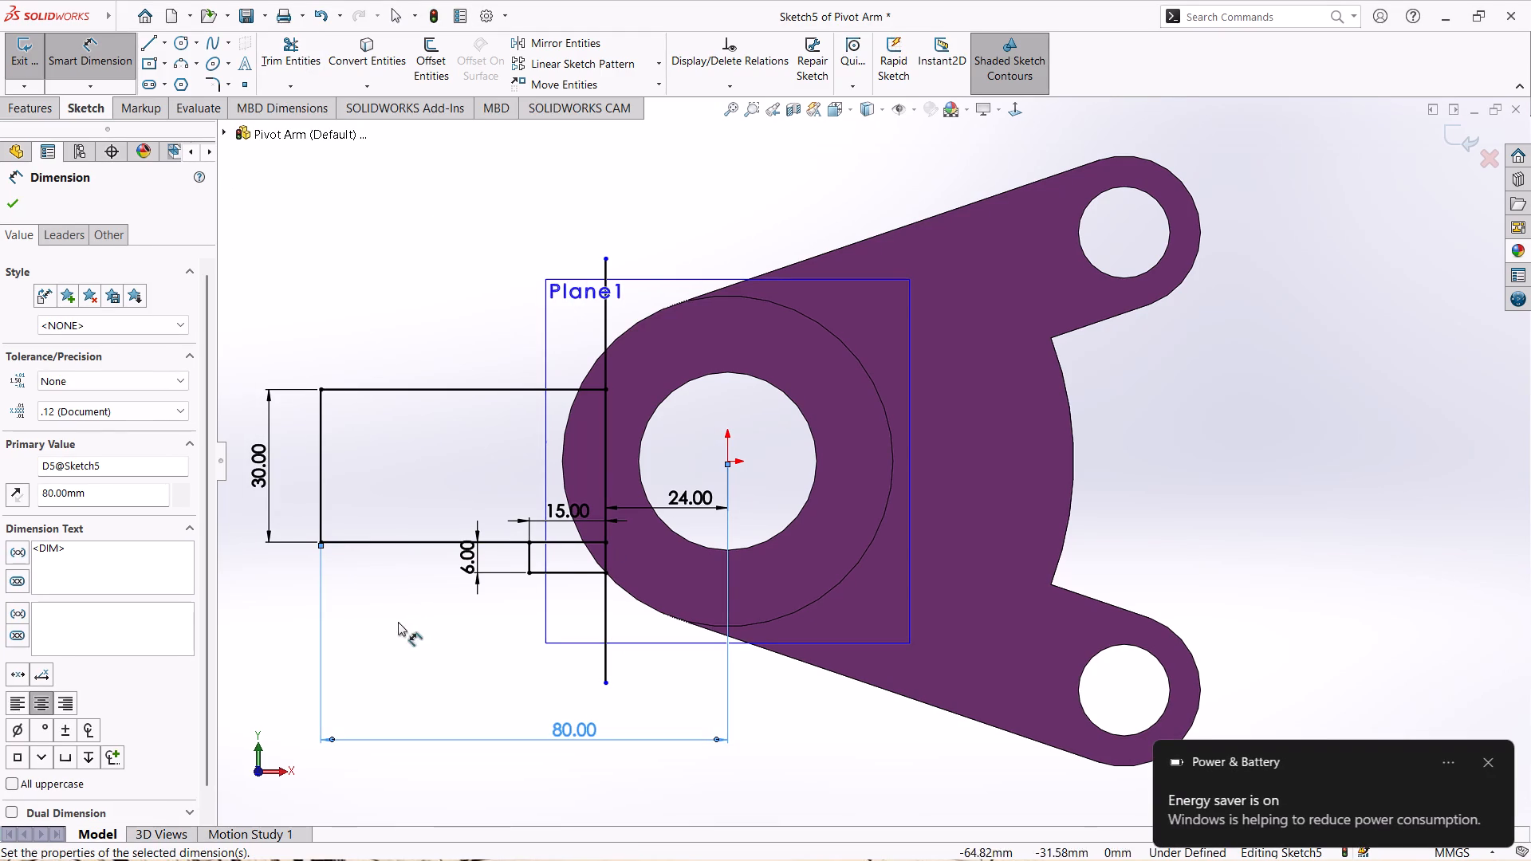
drag(448, 626, 516, 557)
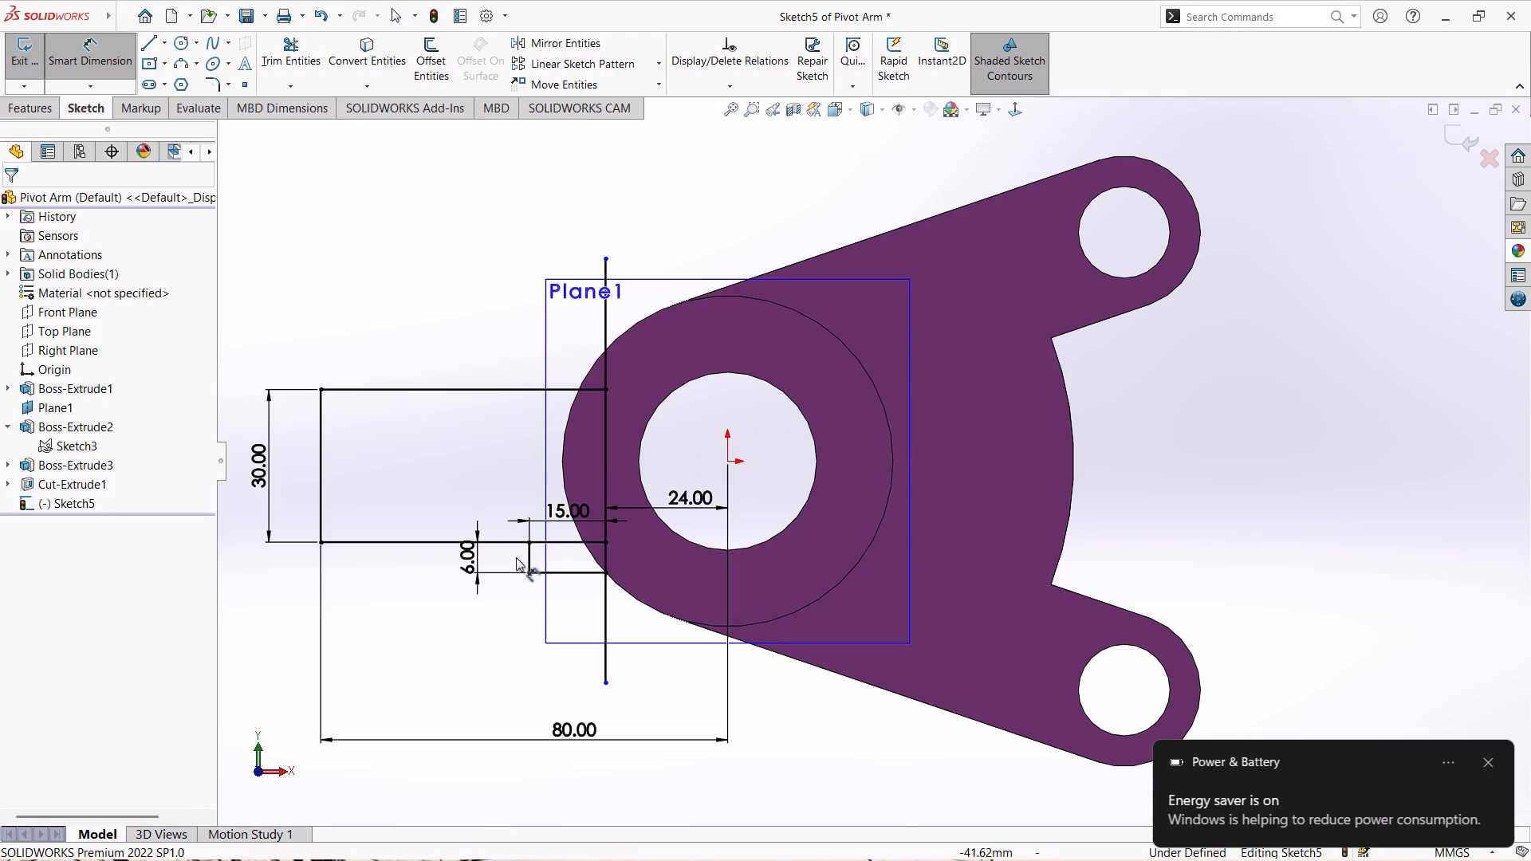
drag(516, 557, 557, 575)
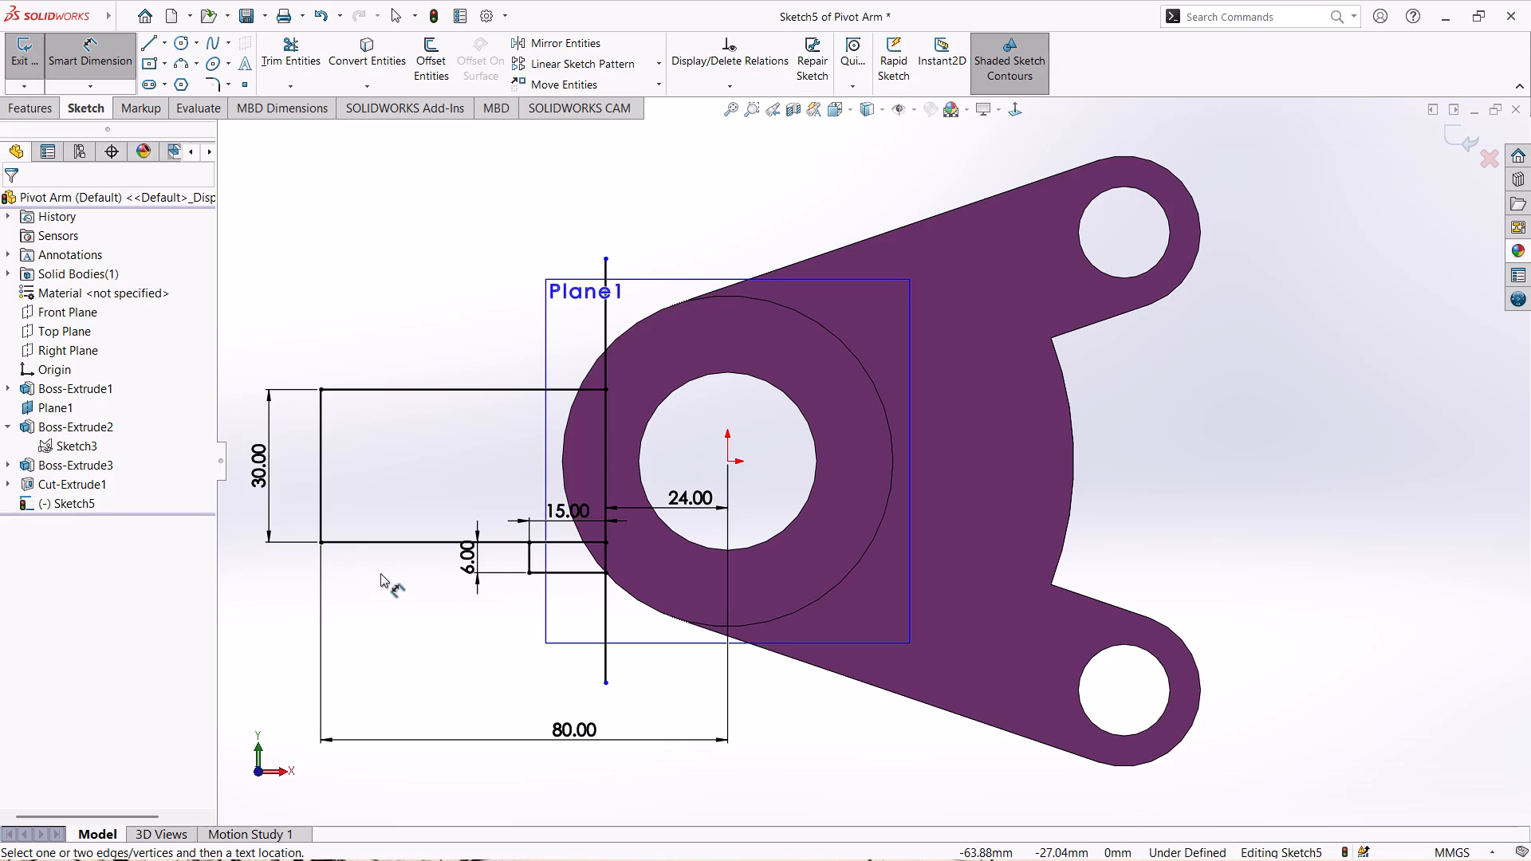
key(t)
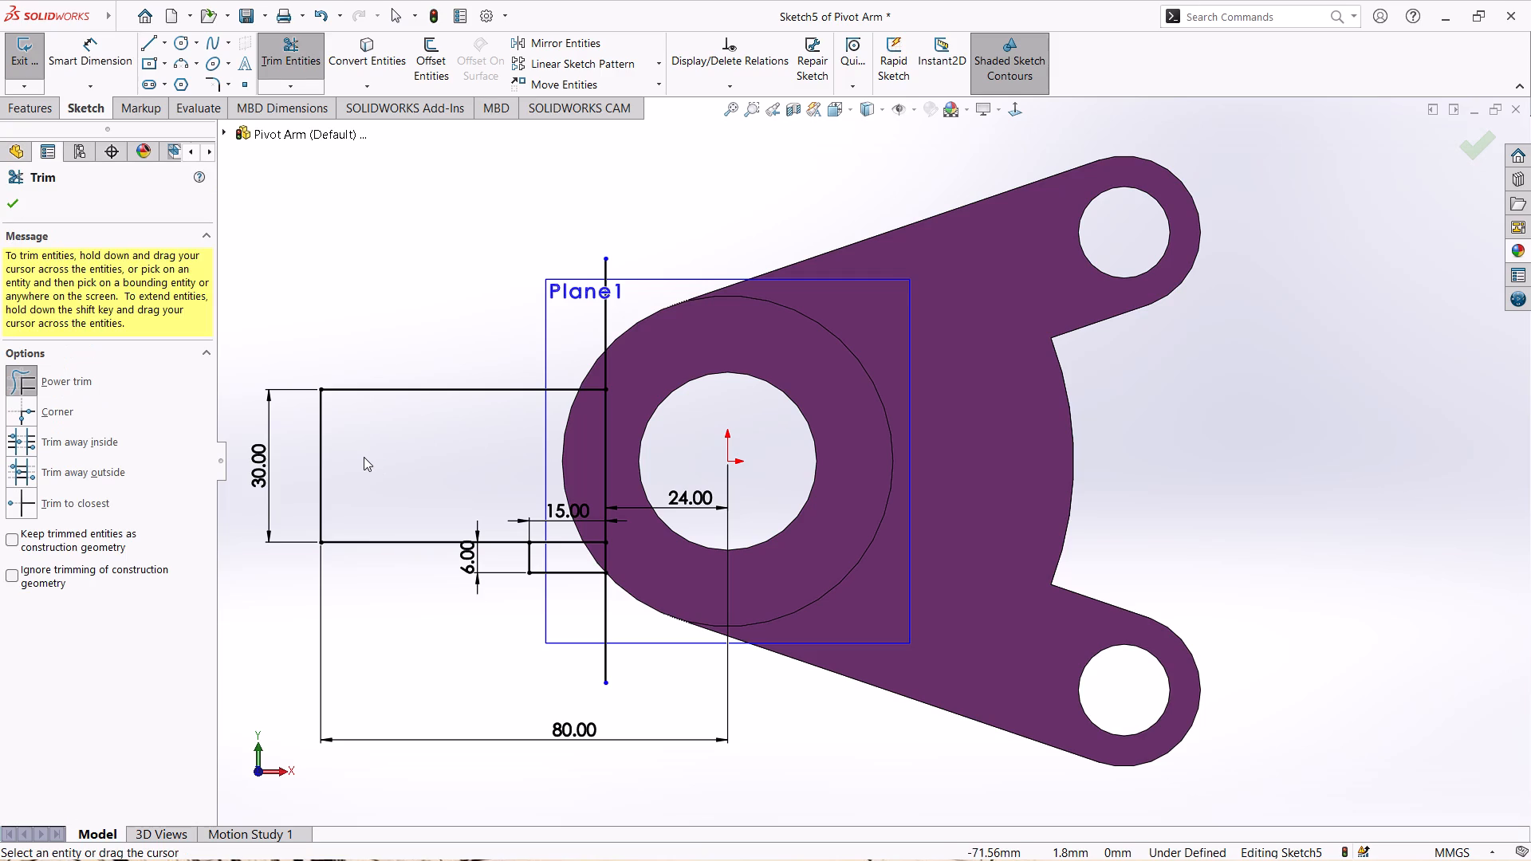
drag(637, 674, 631, 653)
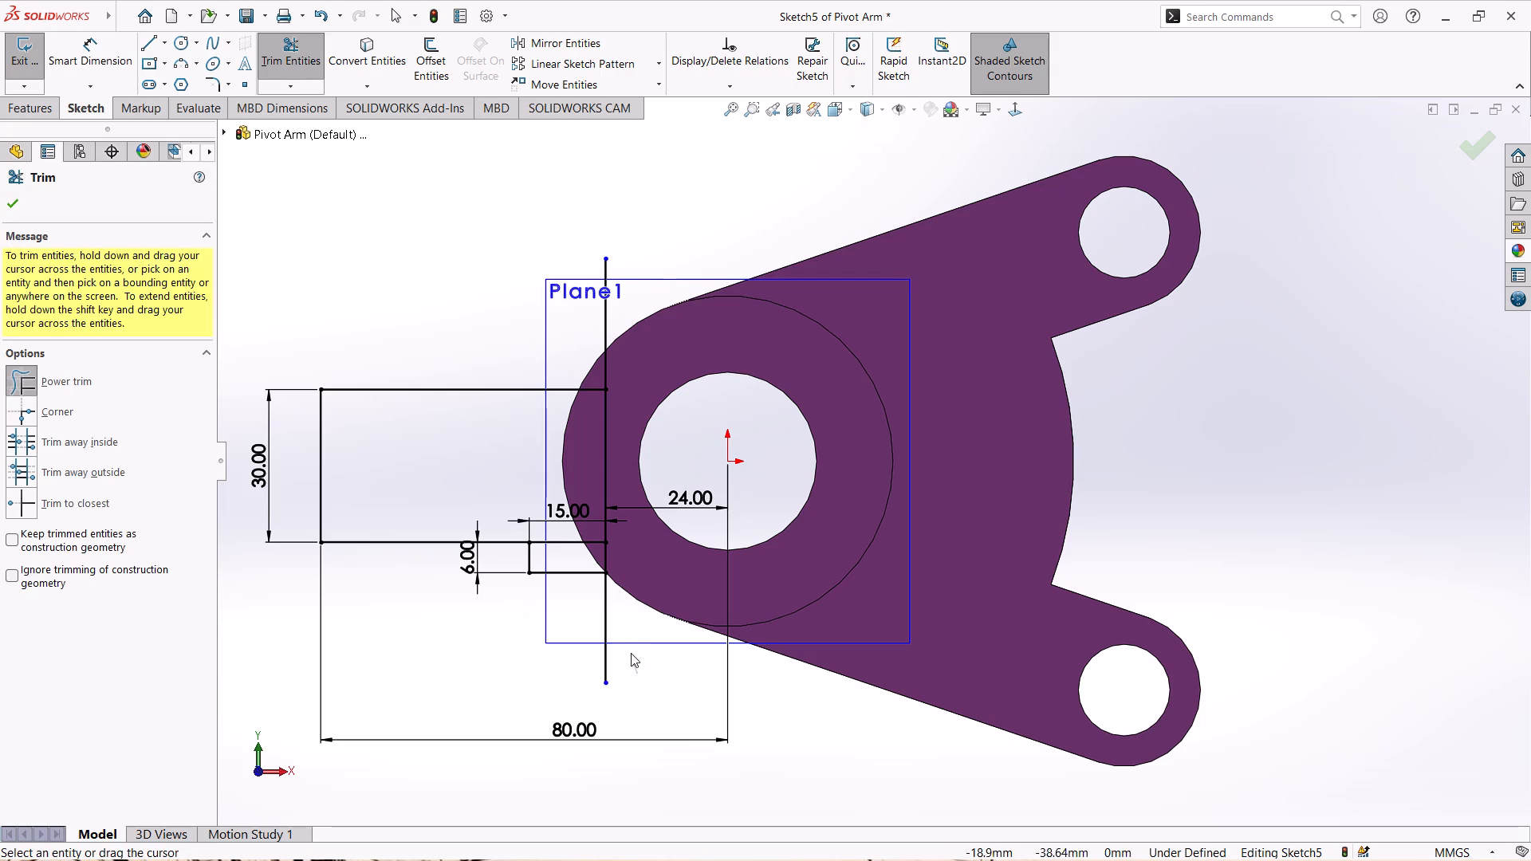
drag(631, 653, 595, 557)
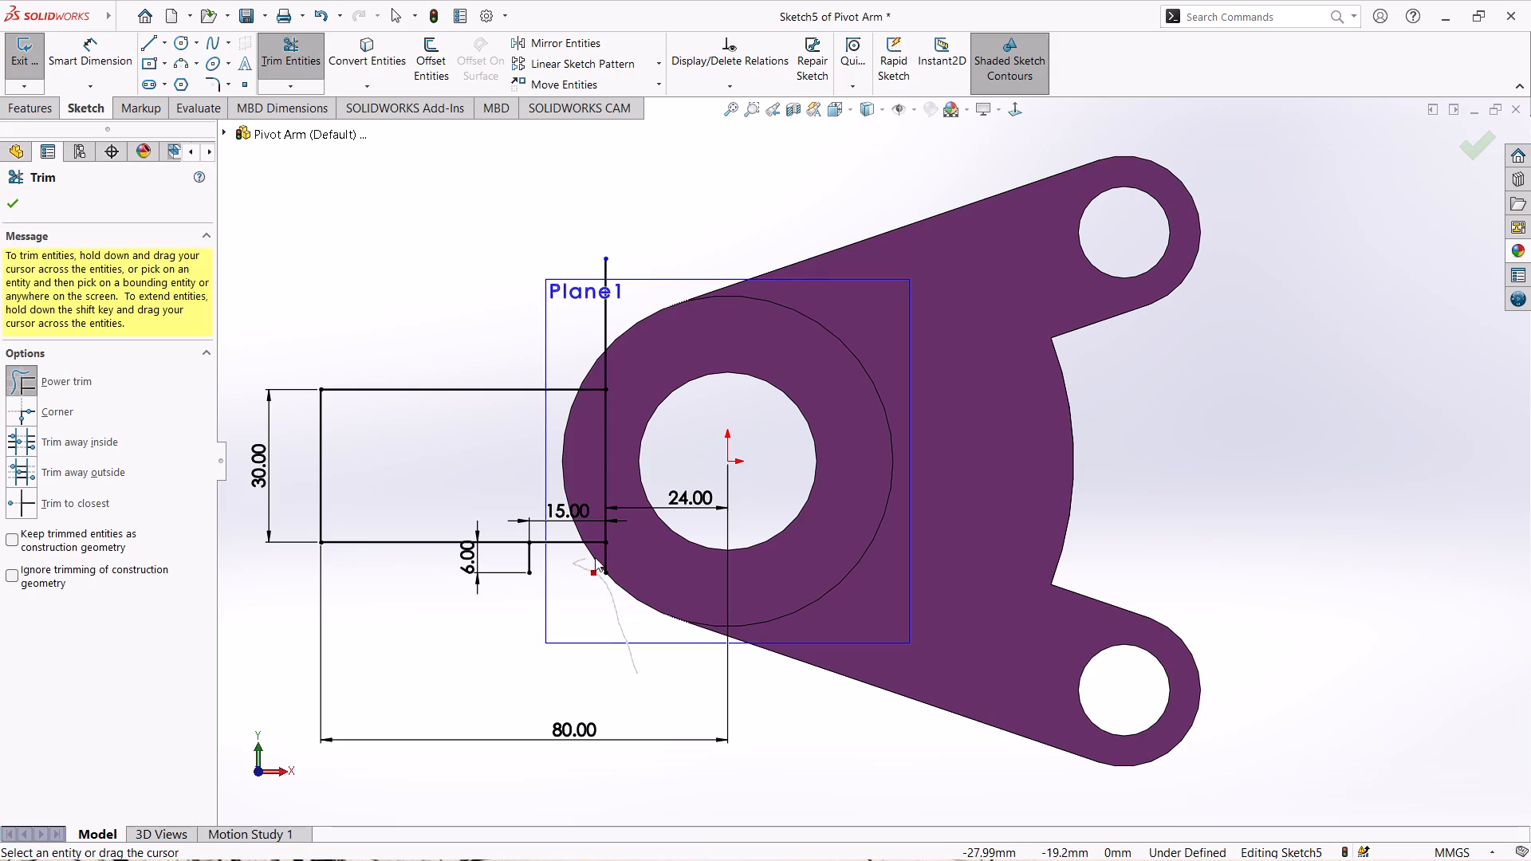
drag(595, 557, 621, 556)
drag(597, 560, 511, 562)
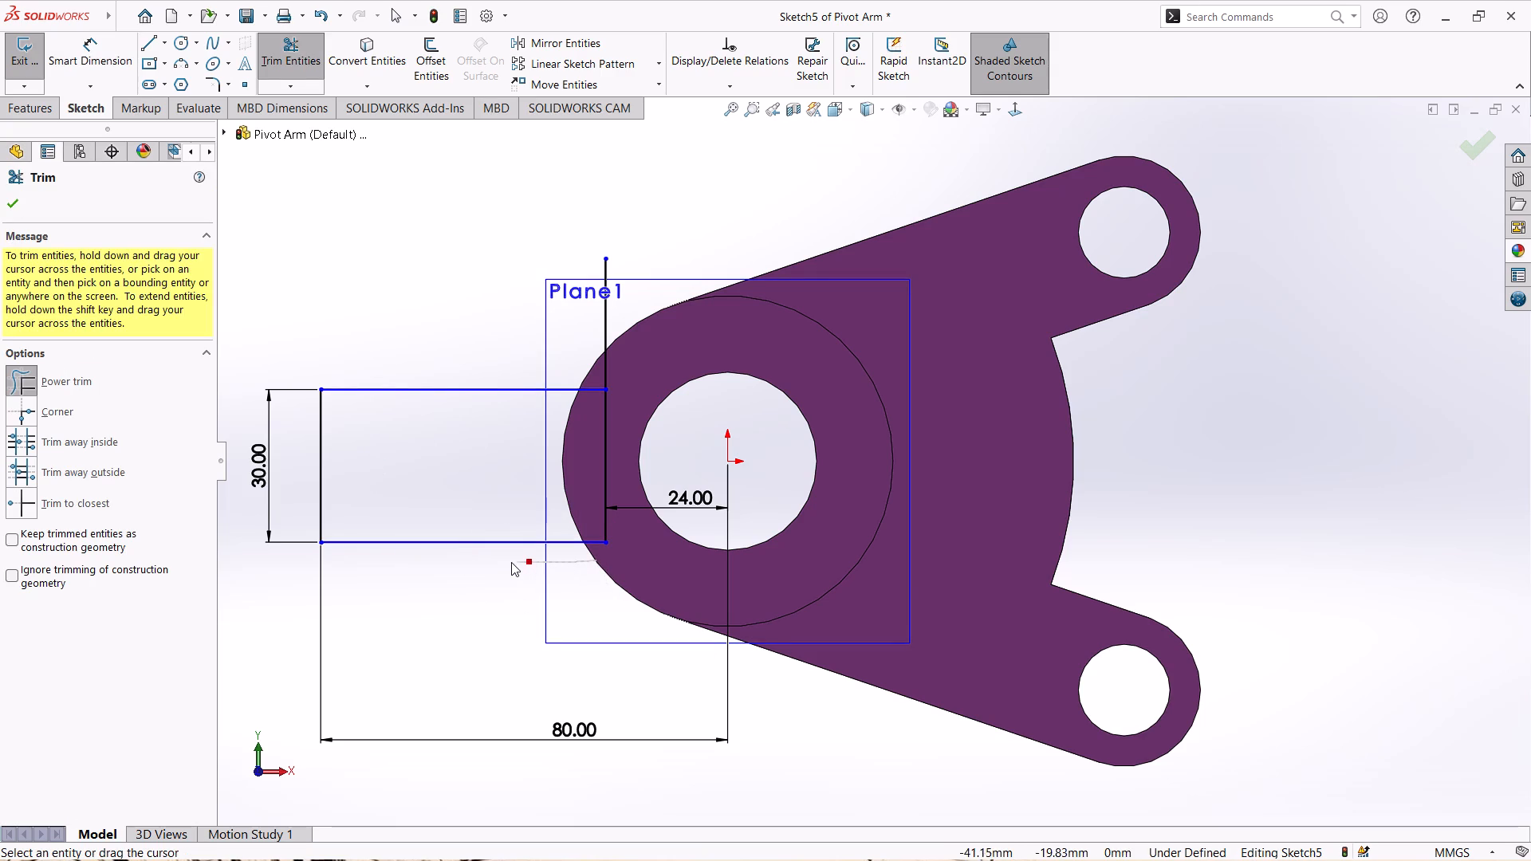
drag(511, 562, 492, 569)
drag(659, 365, 563, 347)
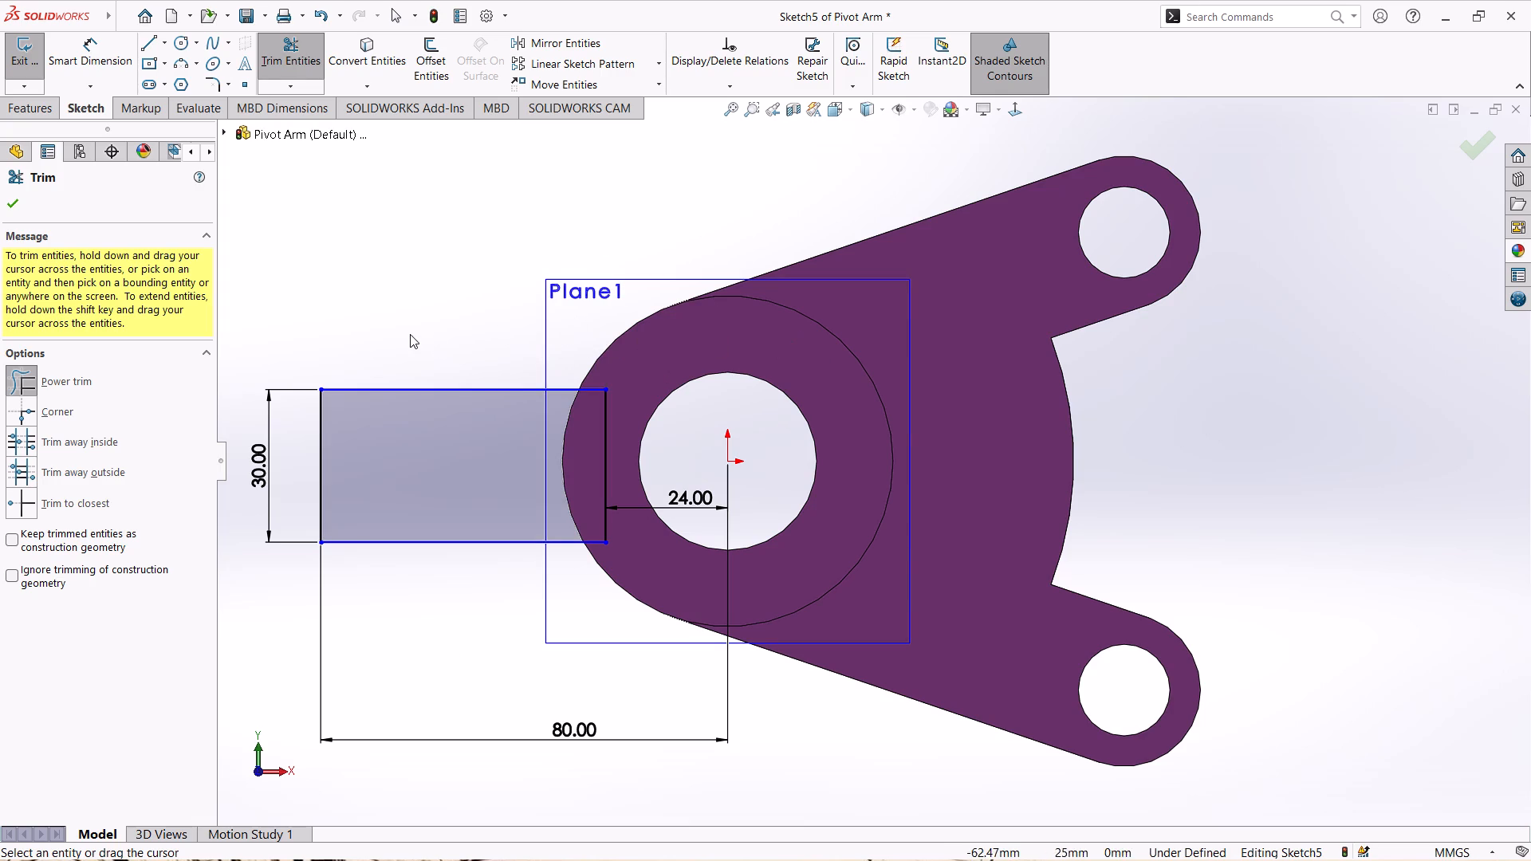
click(9, 205)
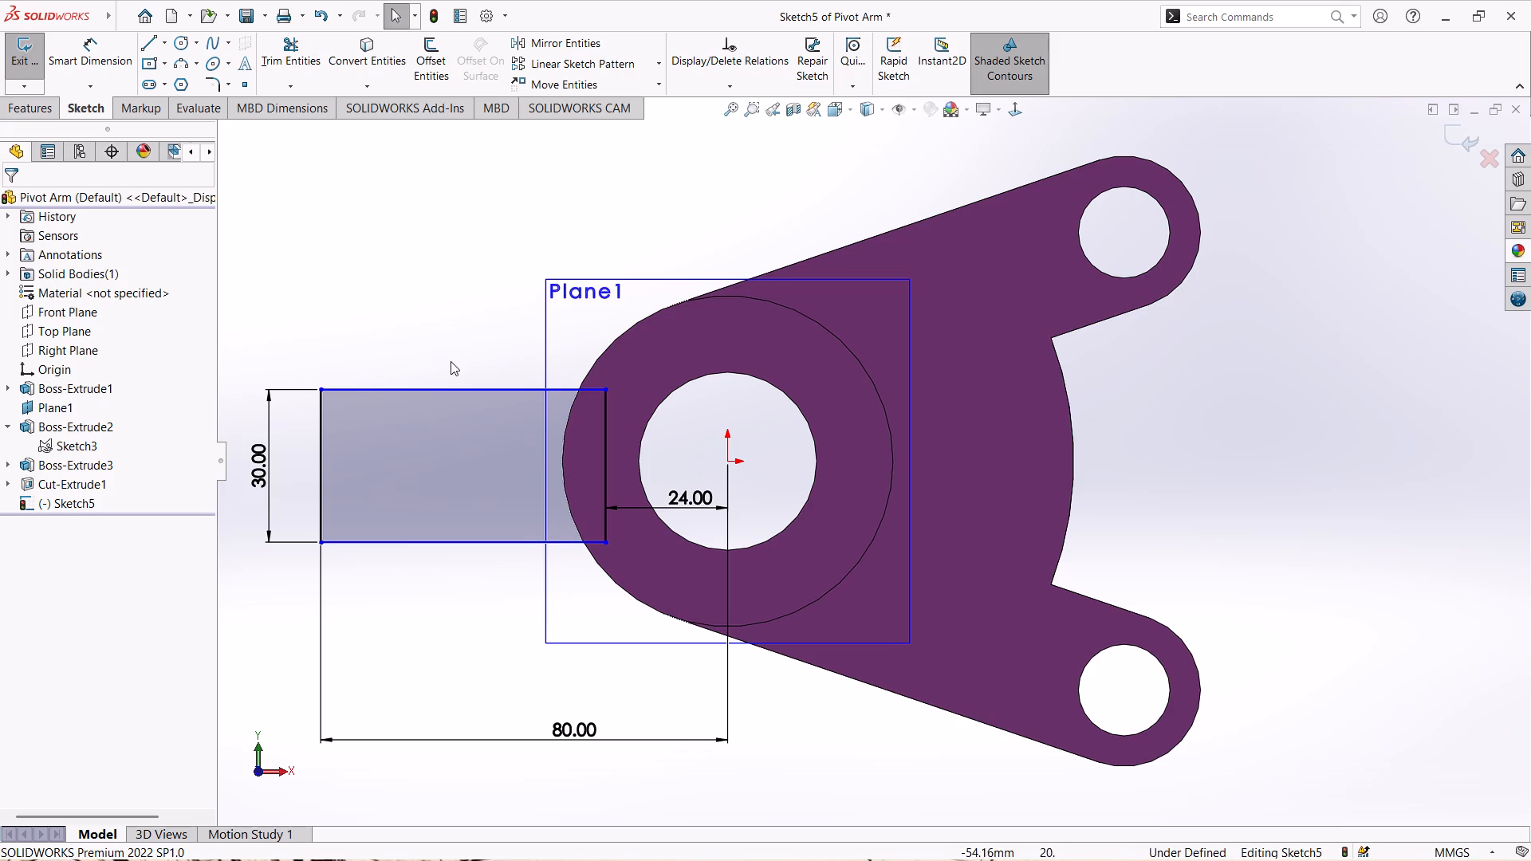
Add a Horizontal relation to the rectangle's two long horizontal lines.
ctrl+click(444, 386)
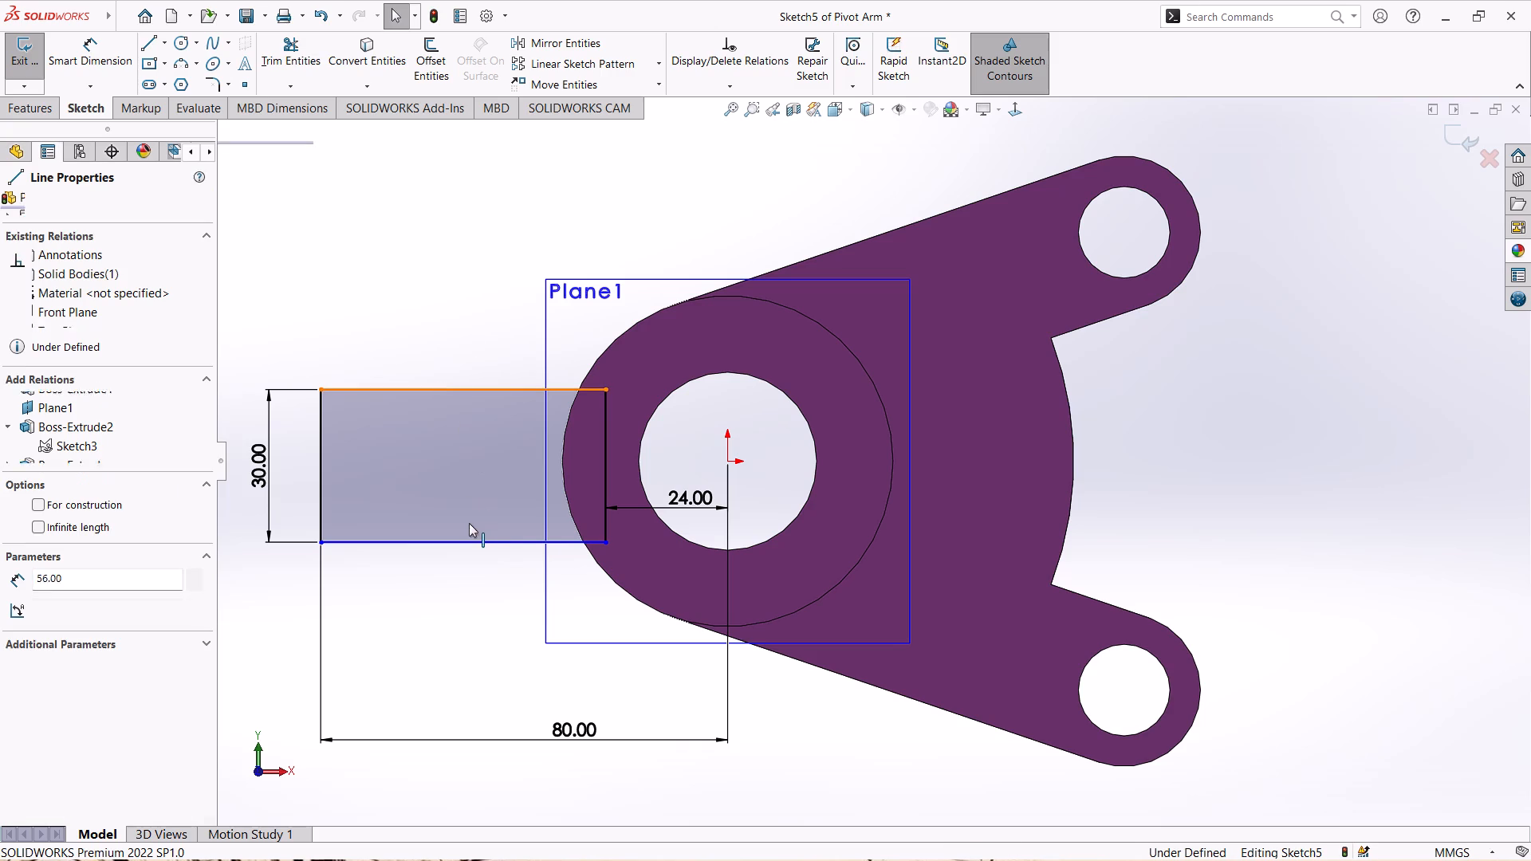
ctrl+click(467, 541)
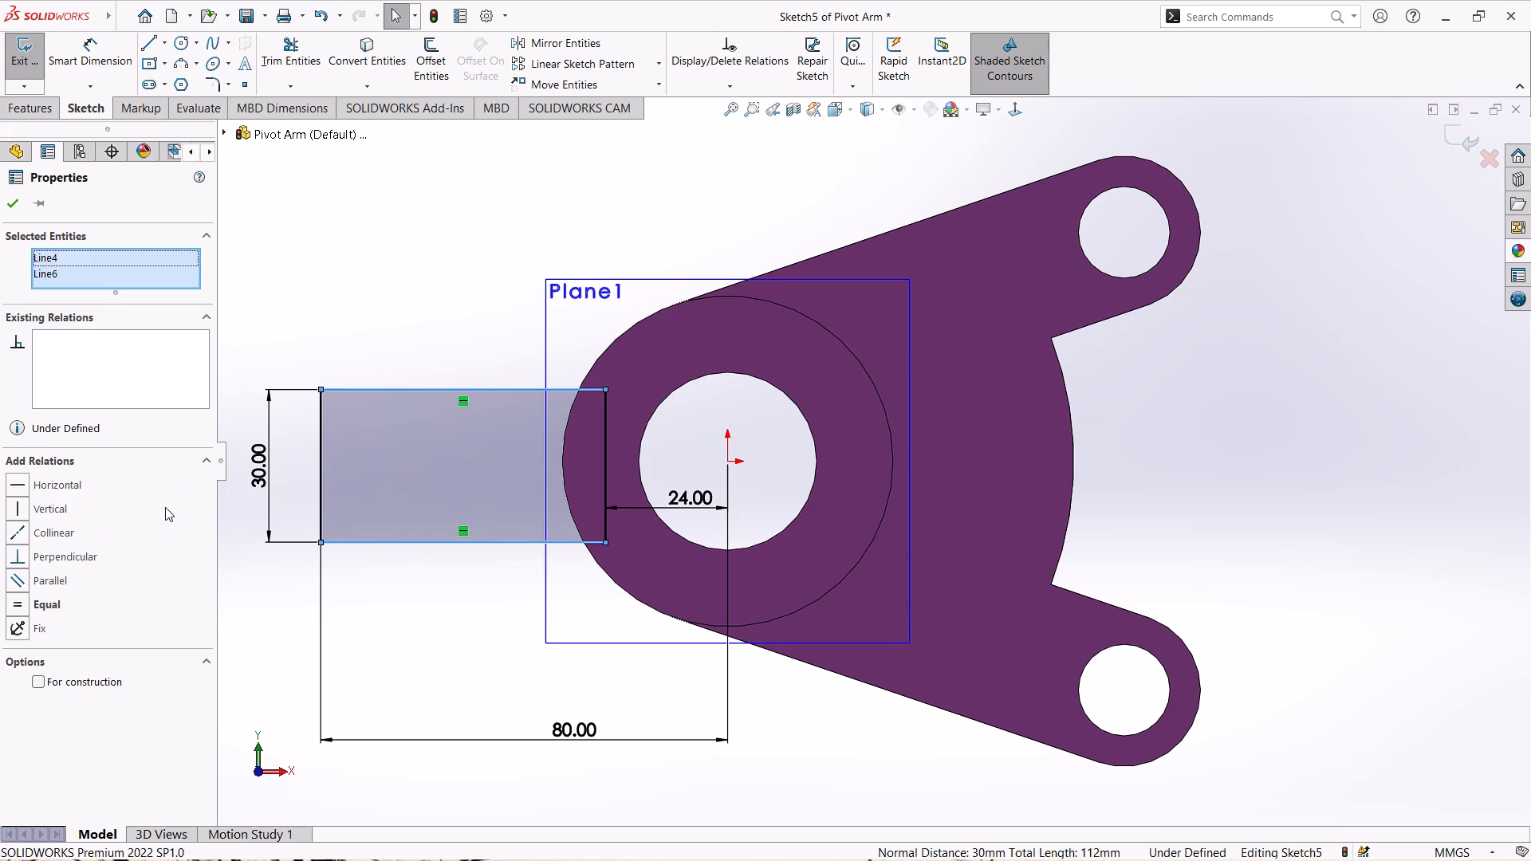
click(33, 486)
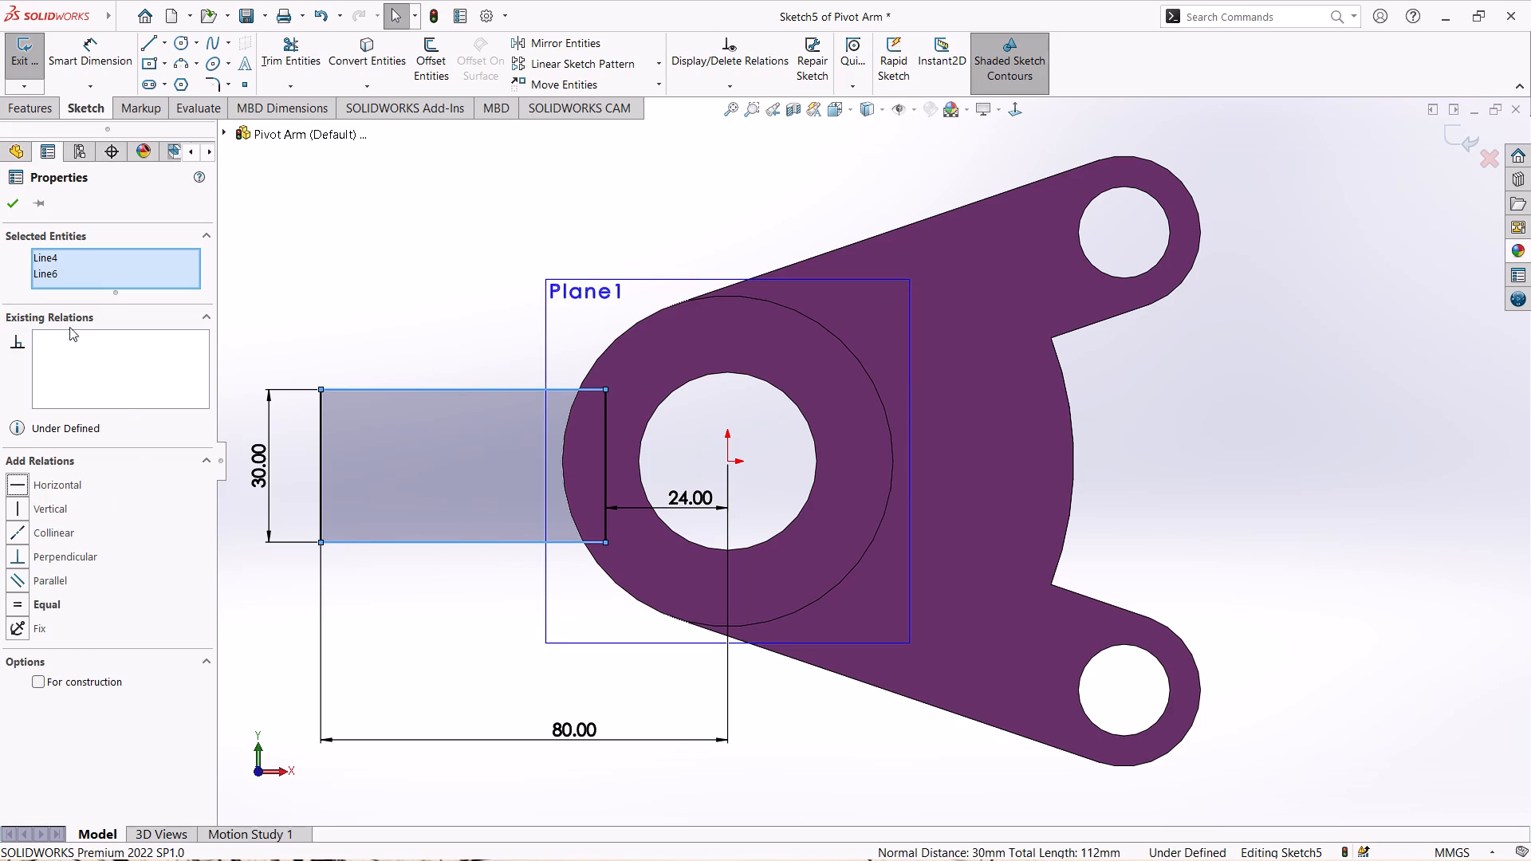
click(4, 207)
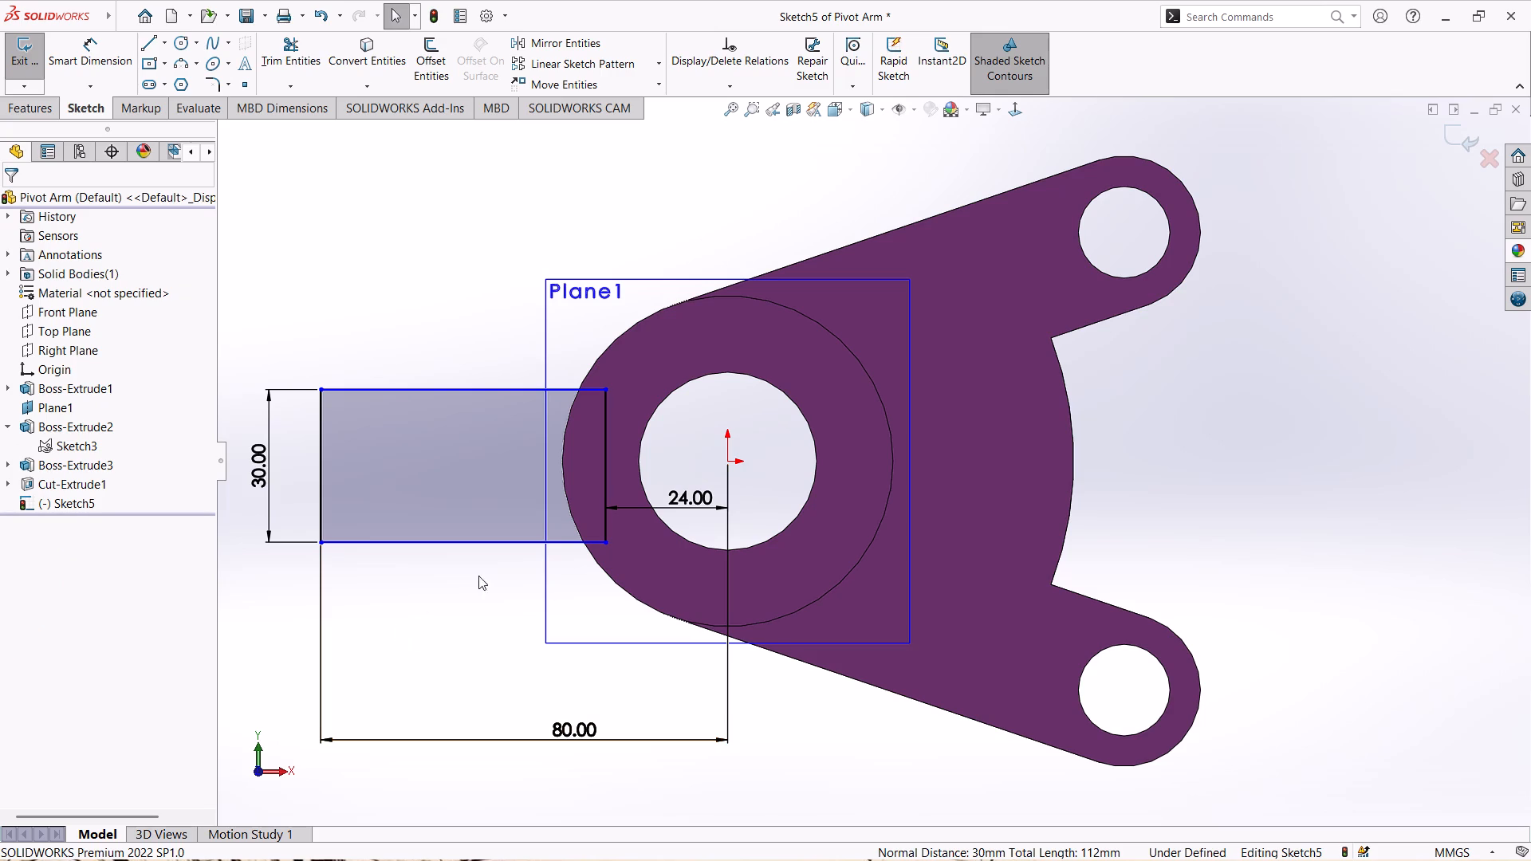
Add a Horizontal relation between the midpoint of the rectangle's outer vertical line and the origin.
ctrl+click(319, 464)
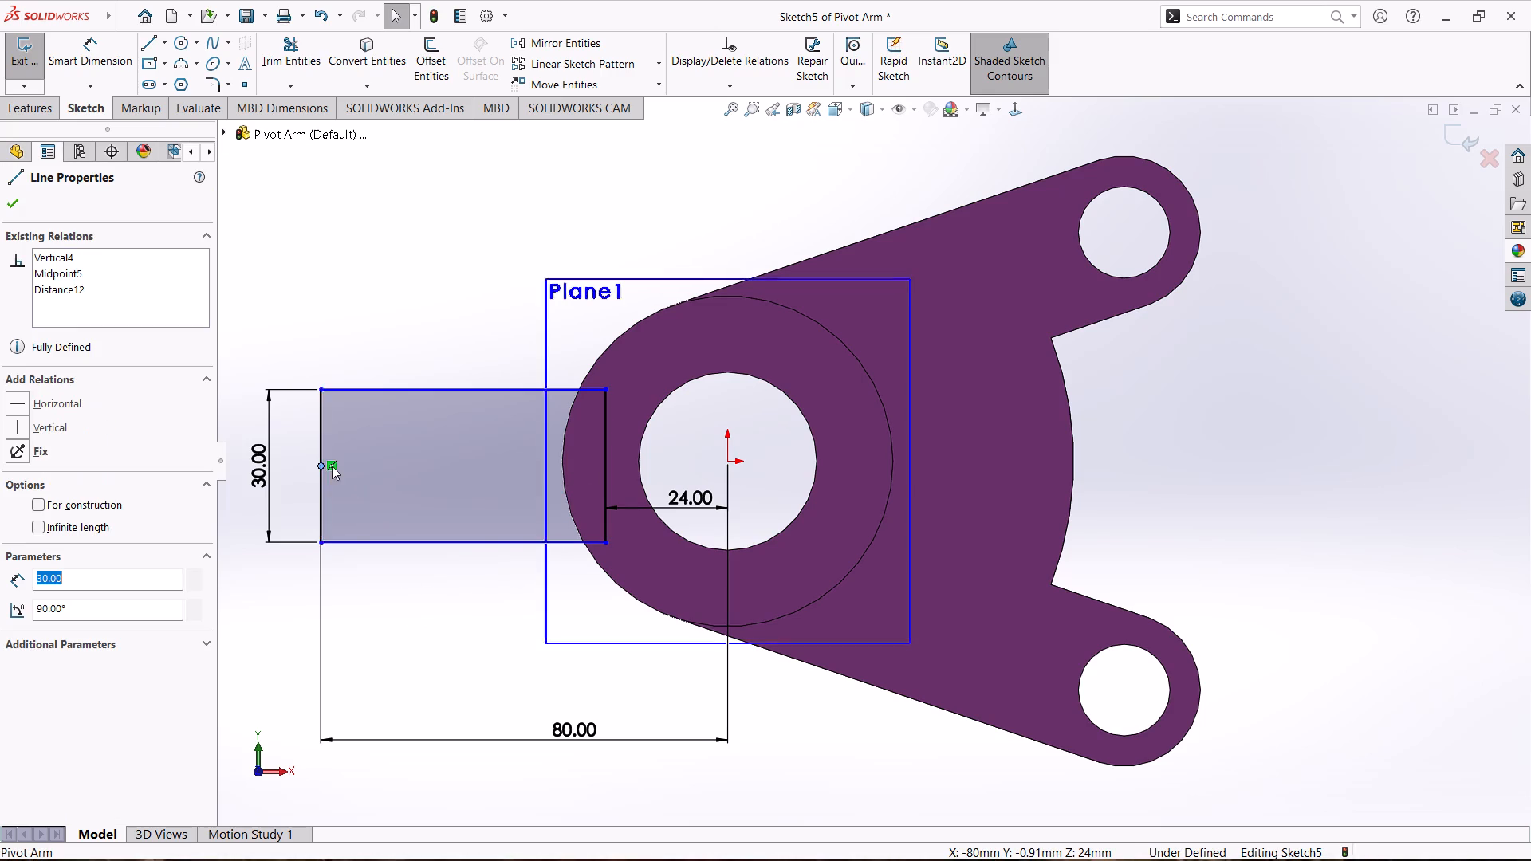
ctrl+click(728, 461)
click(69, 486)
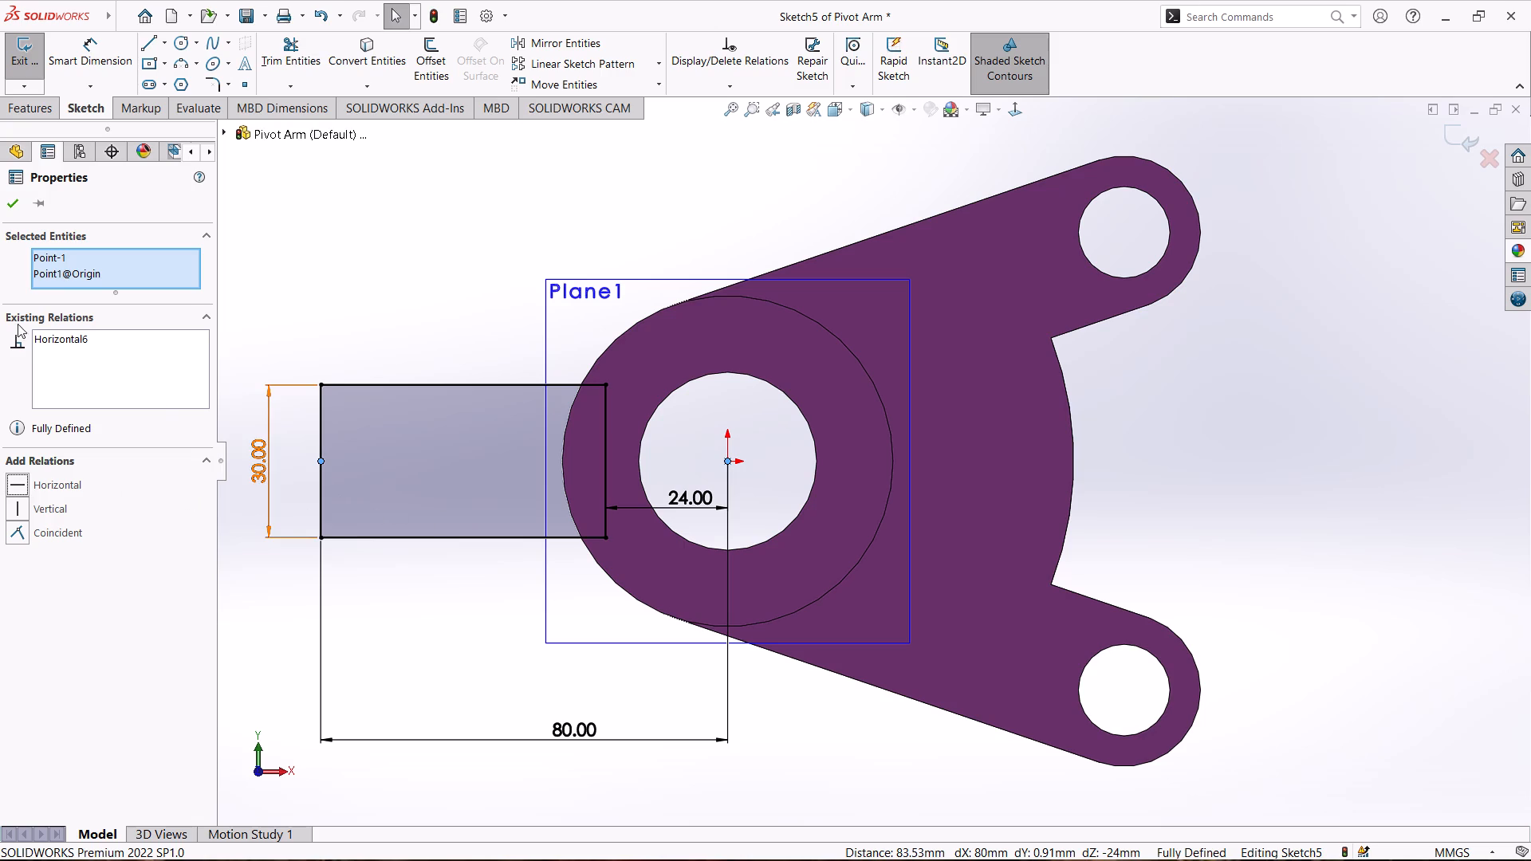
click(18, 212)
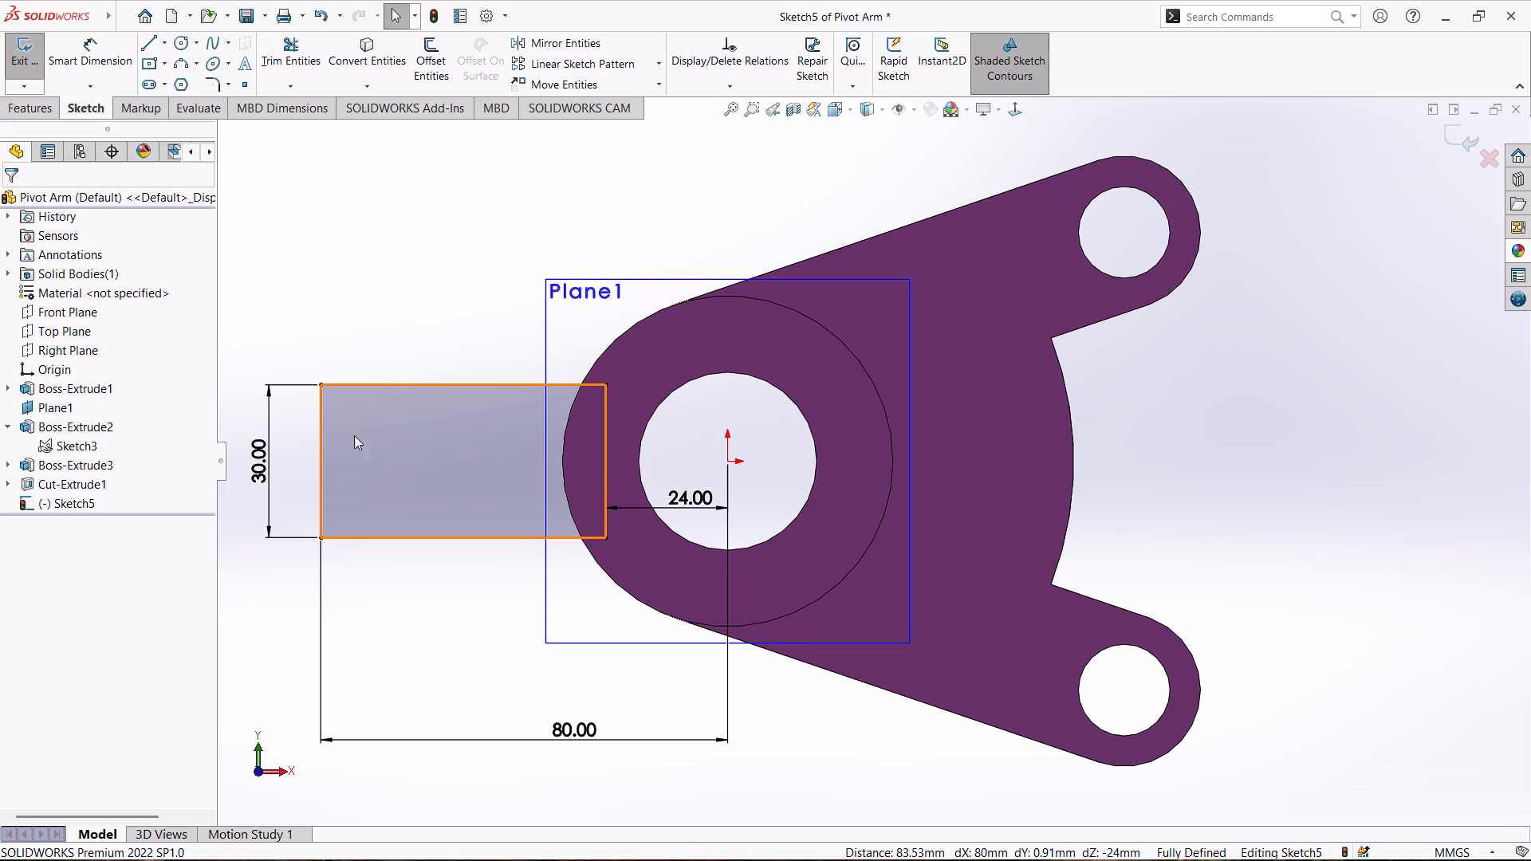
Set the height of the sketched rectangle to 40 mm.
double_click(262, 457)
text(40)
key(Return)
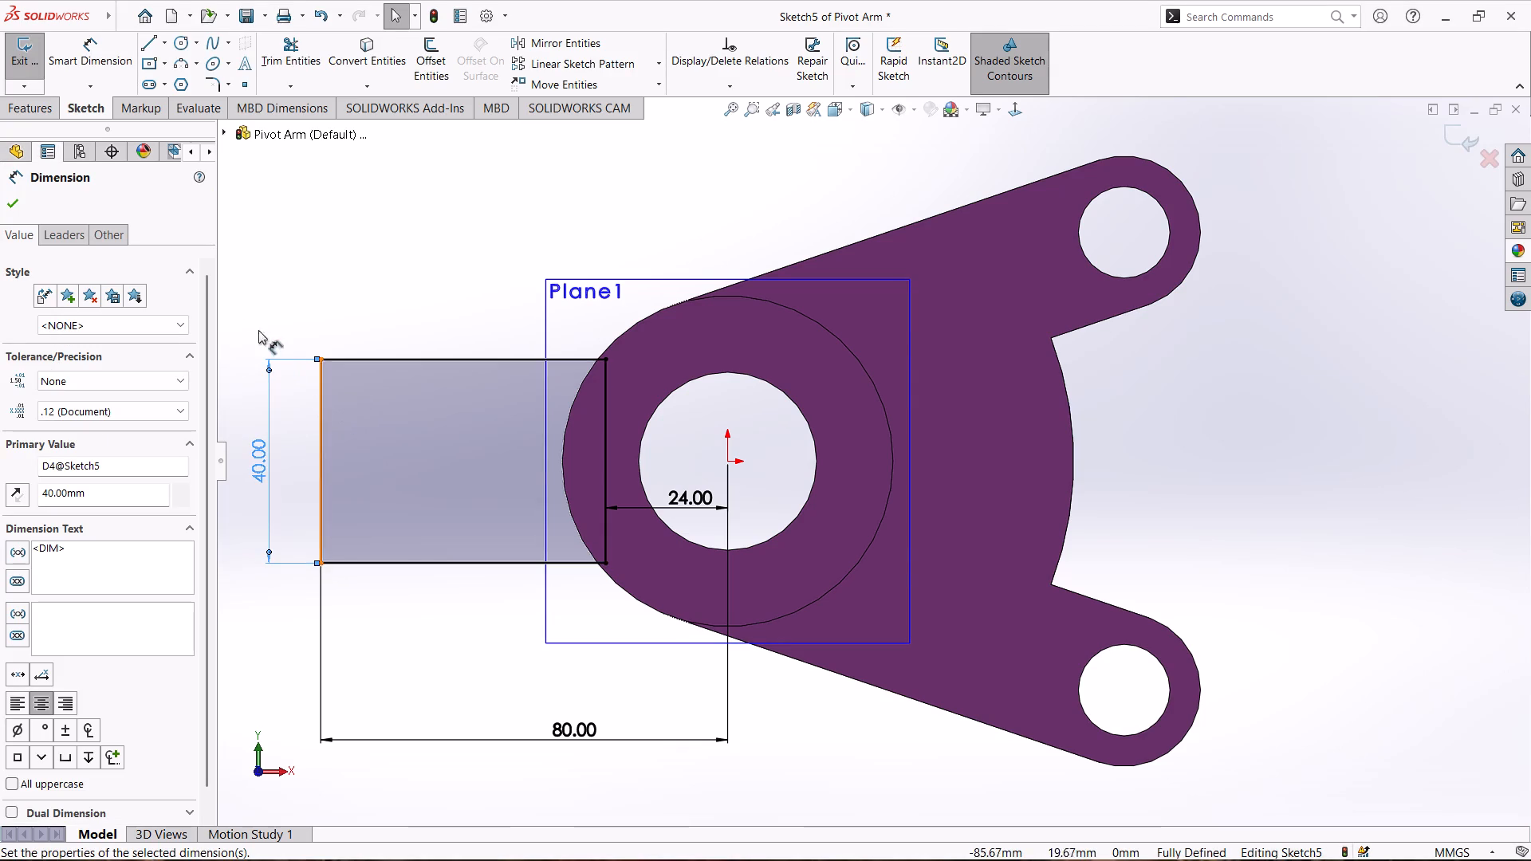
click(16, 209)
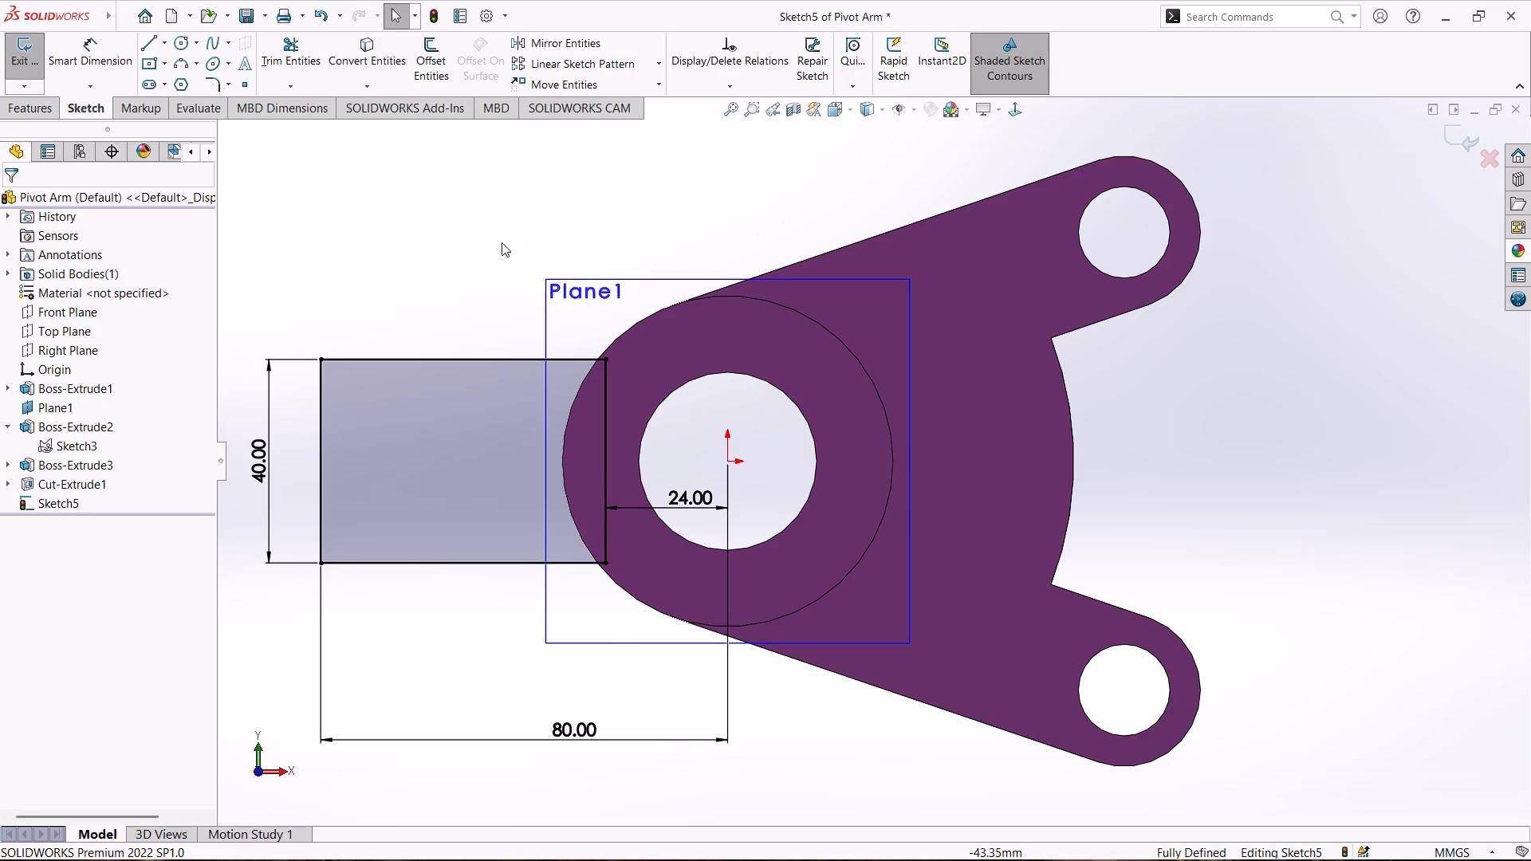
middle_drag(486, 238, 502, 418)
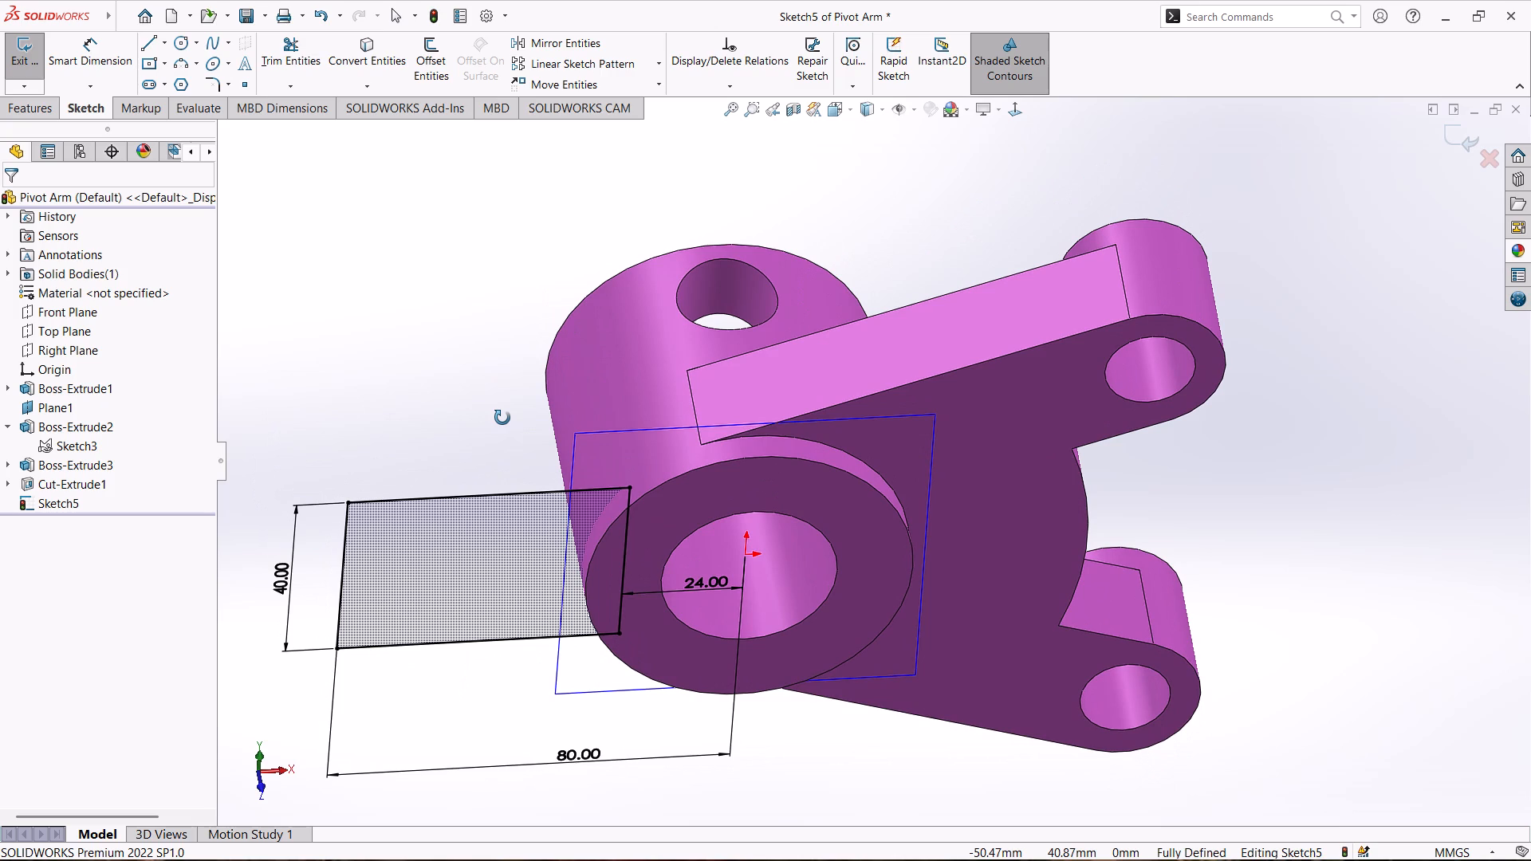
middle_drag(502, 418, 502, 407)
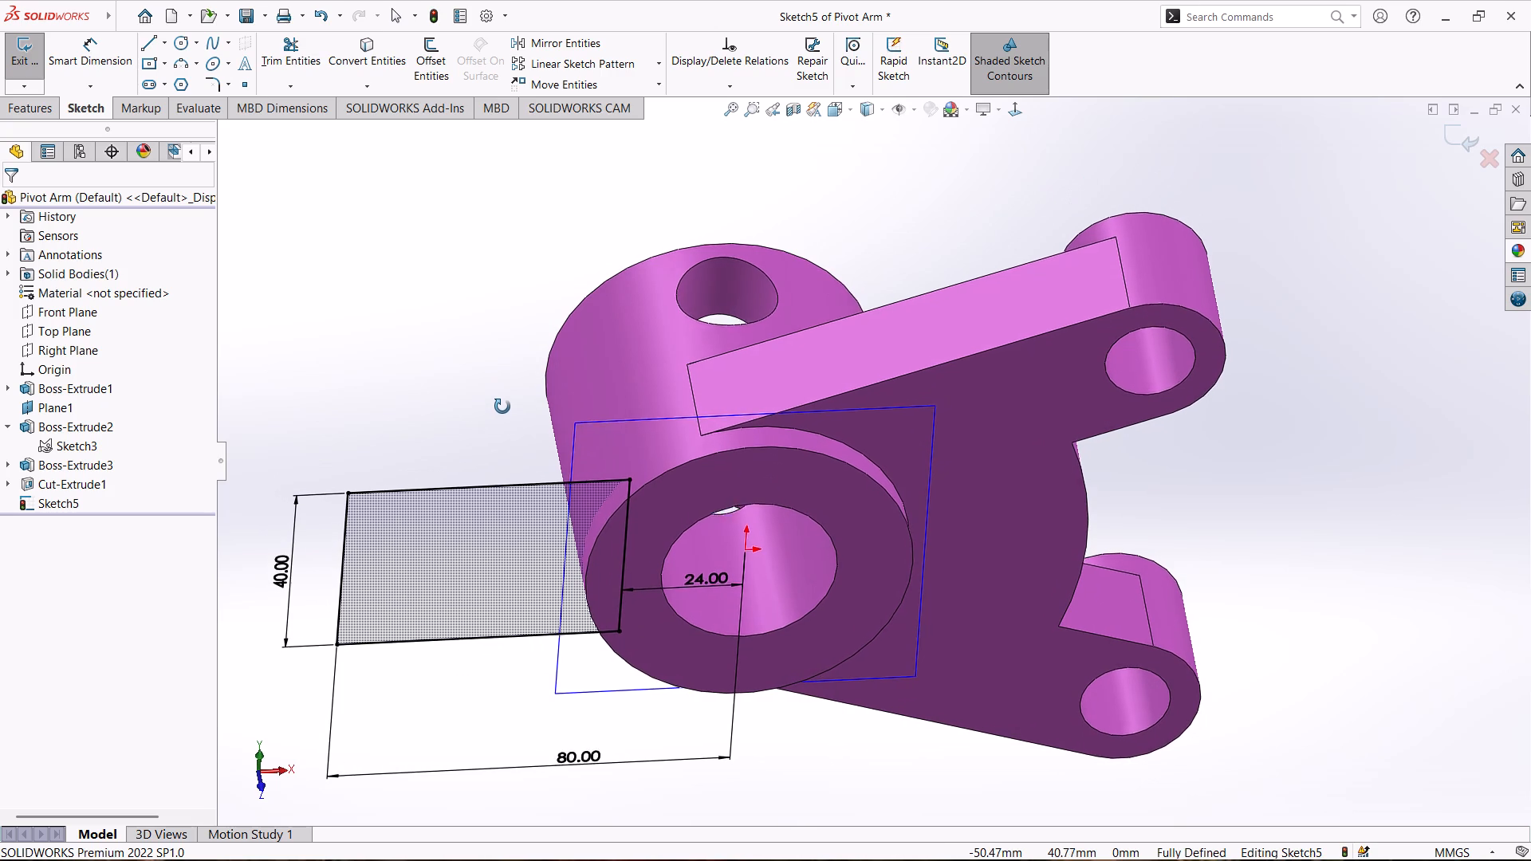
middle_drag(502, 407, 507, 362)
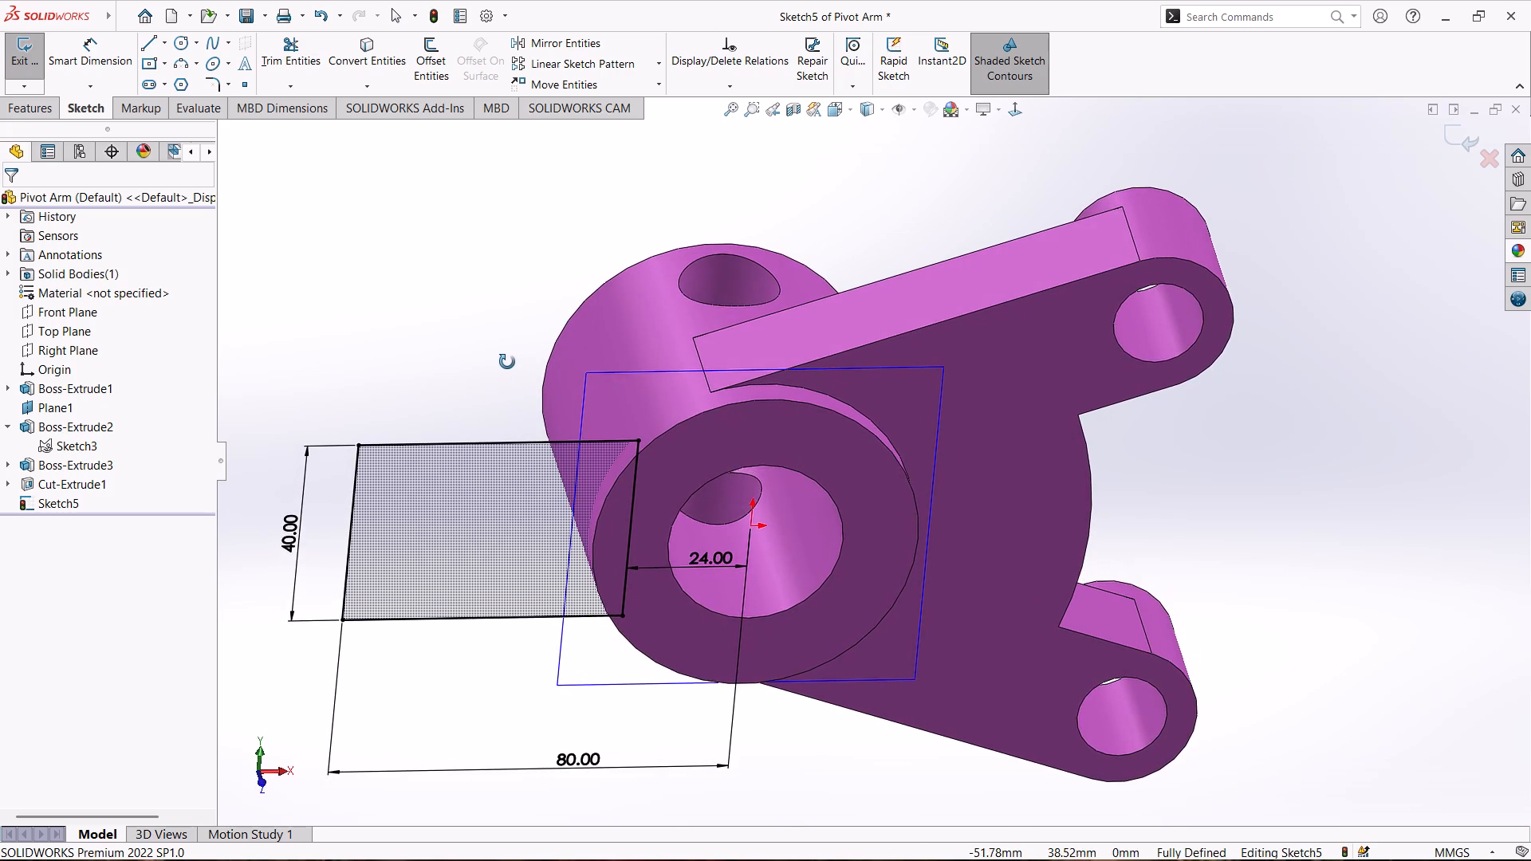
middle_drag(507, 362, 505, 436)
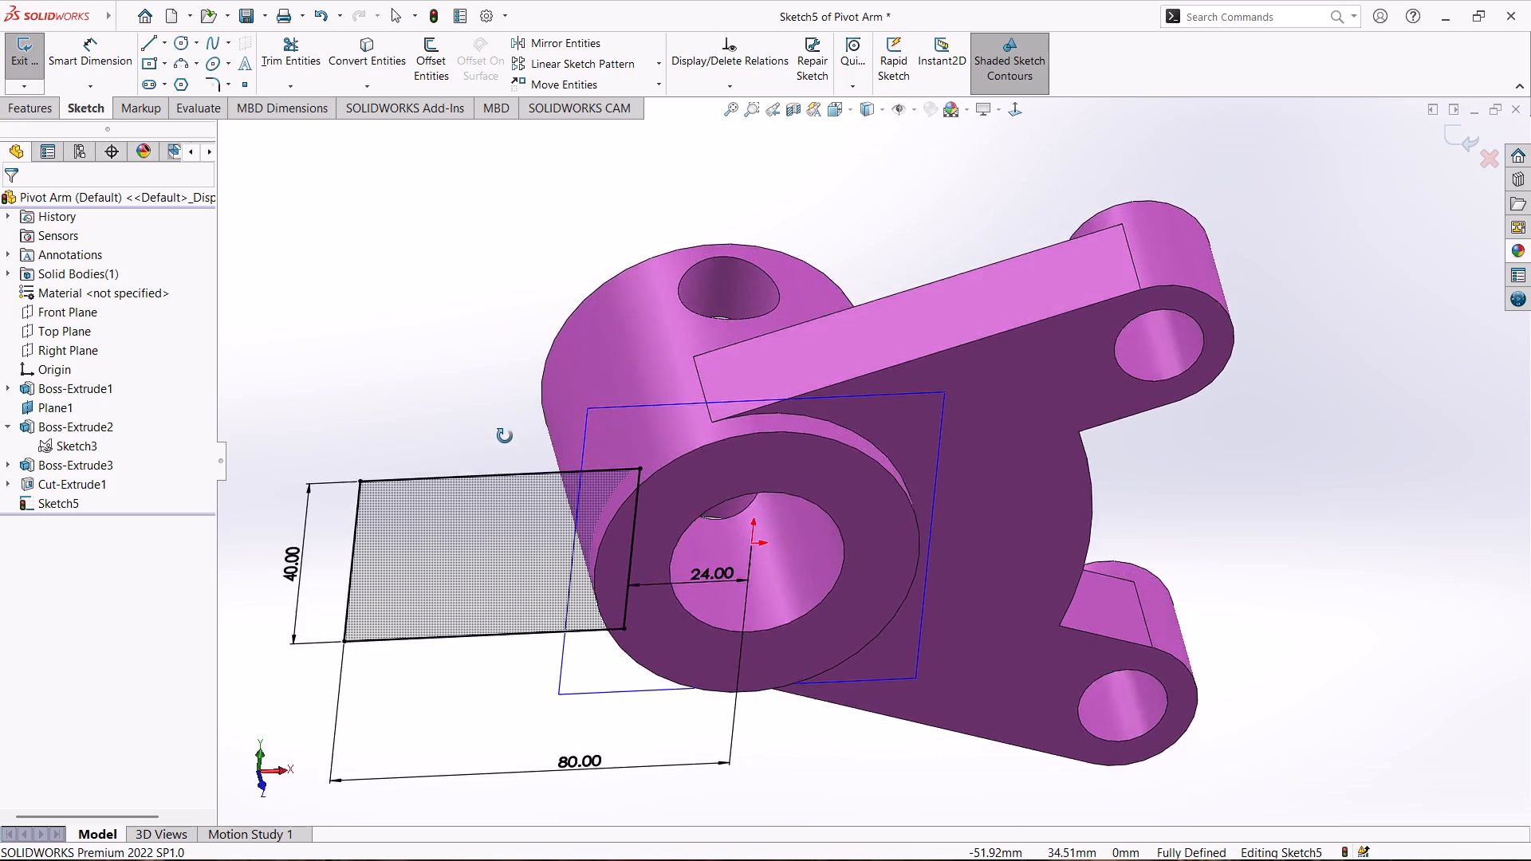
Exit the rectangle sketch and extrude it as a Blind boss 30 mm deep, with the direction reversed to run alongside the cylinder.
middle_drag(505, 436, 525, 493)
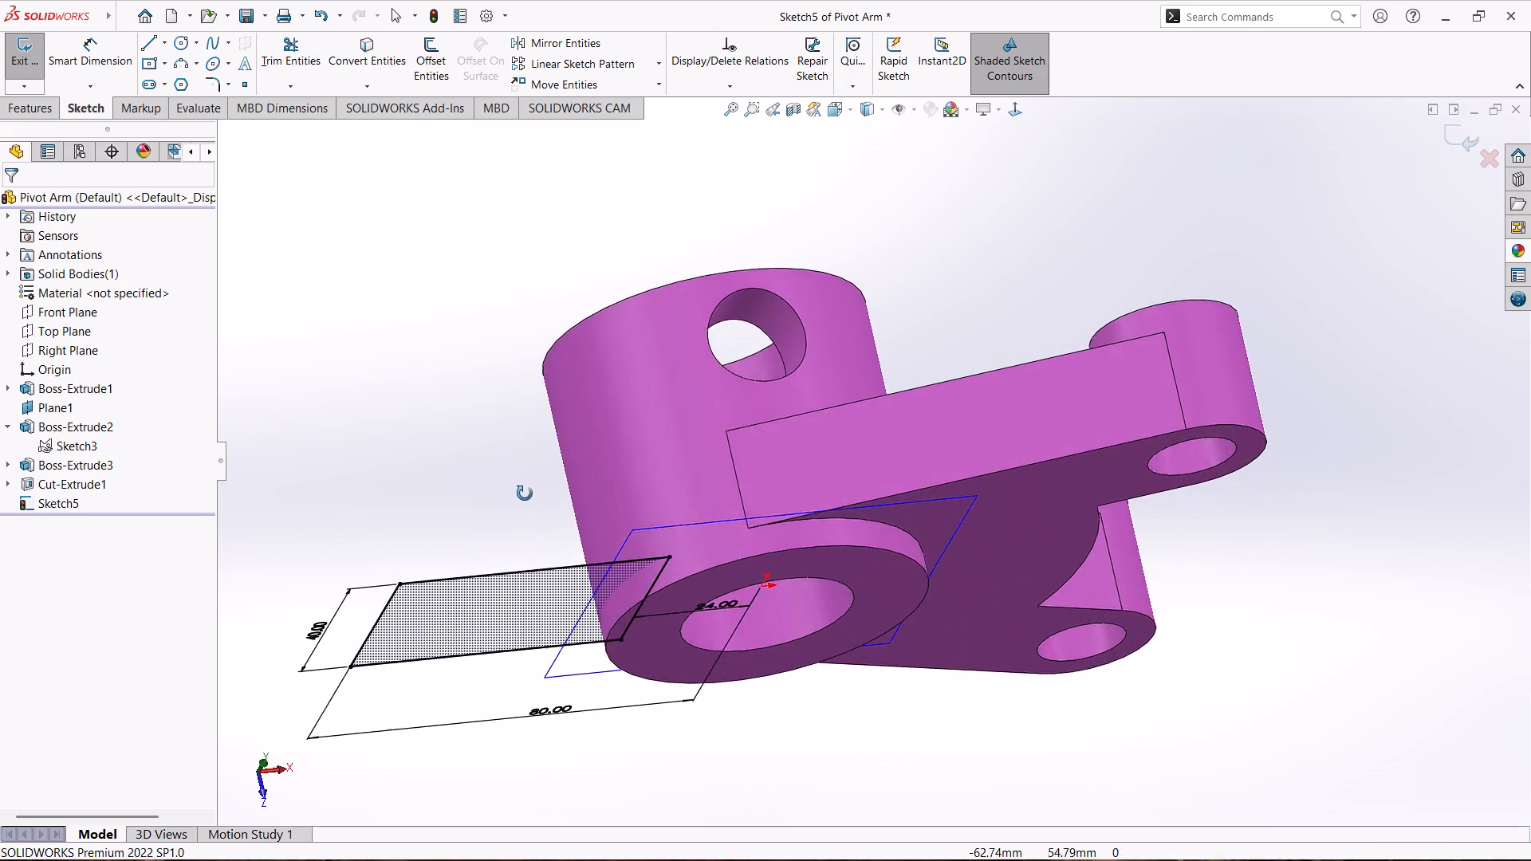
middle_drag(525, 493, 531, 458)
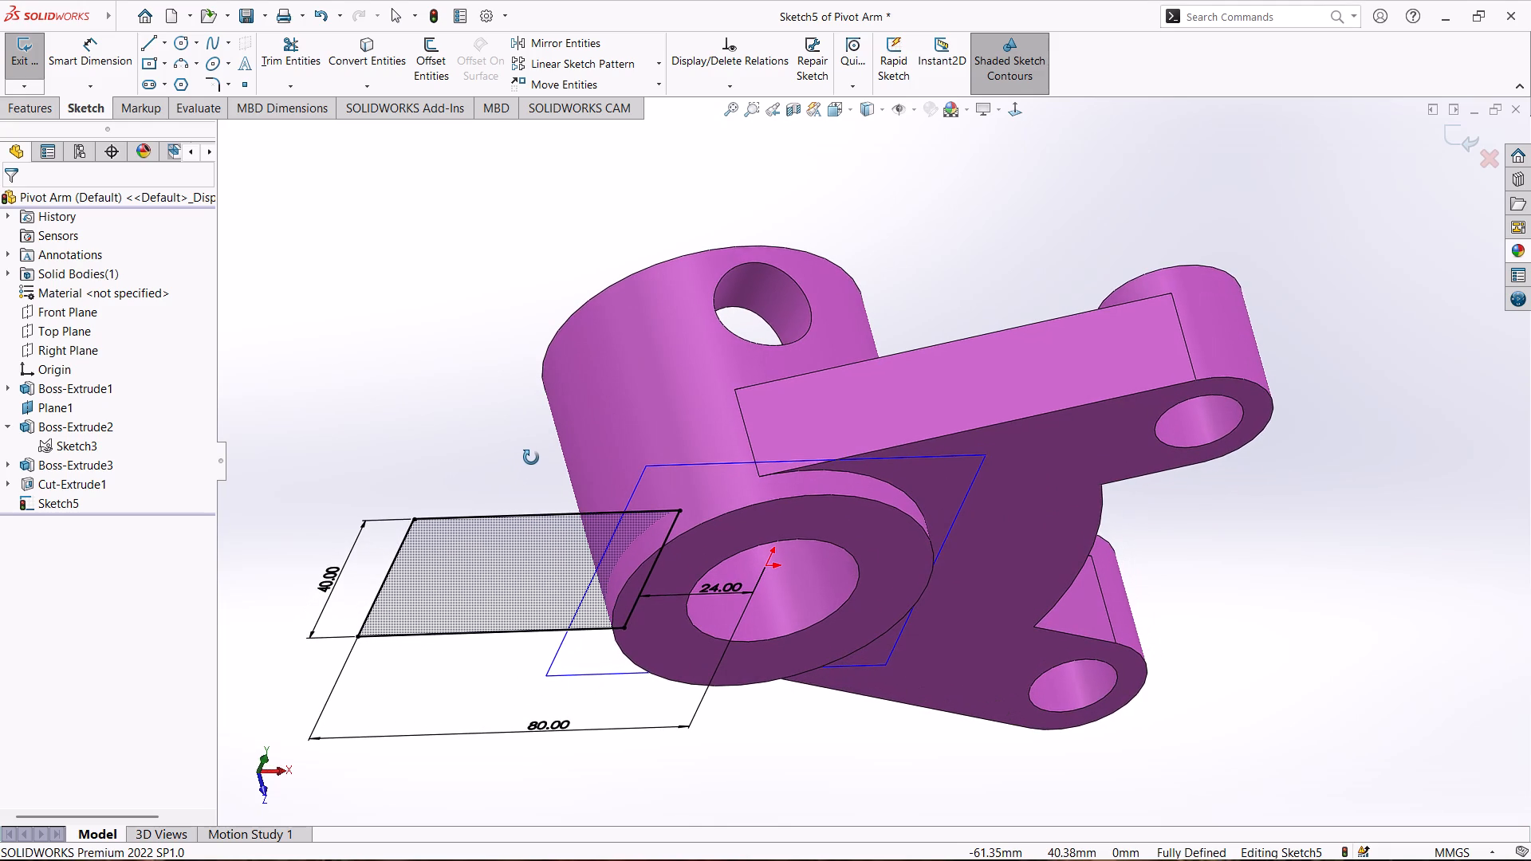
middle_drag(531, 458, 532, 450)
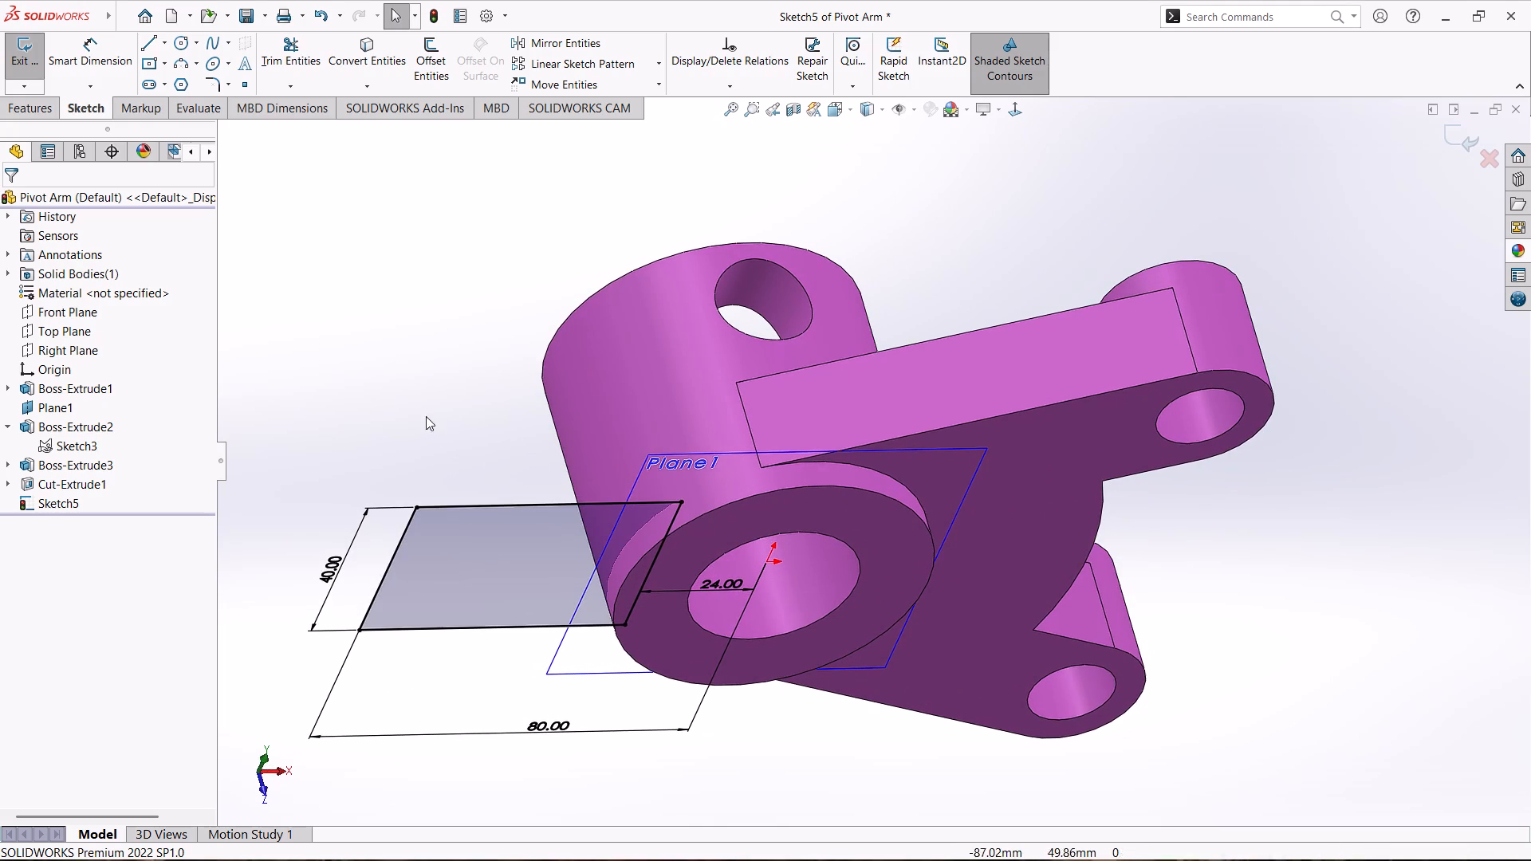
click(28, 52)
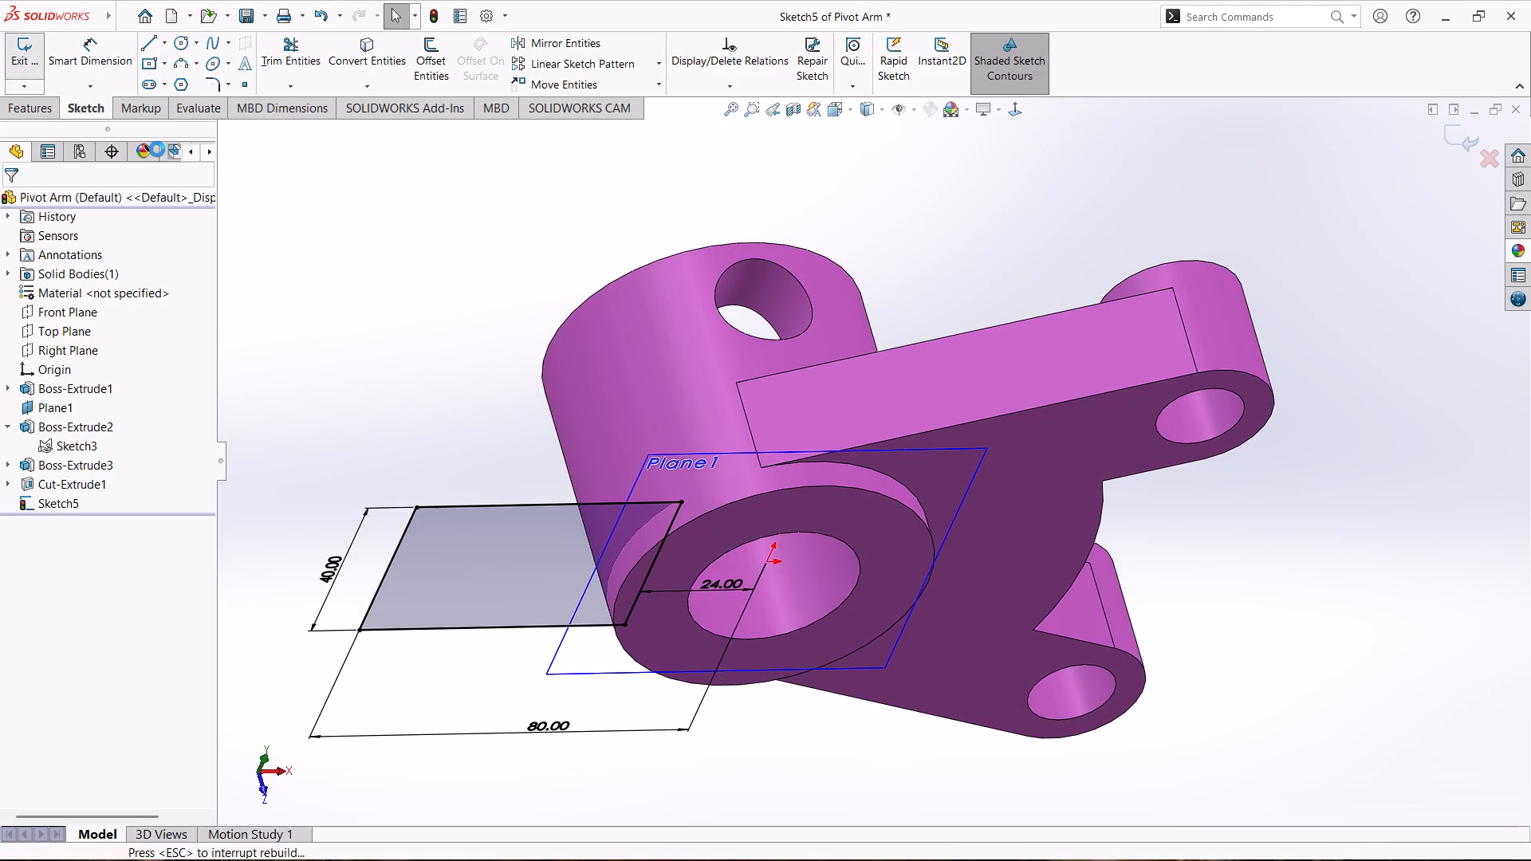
click(30, 62)
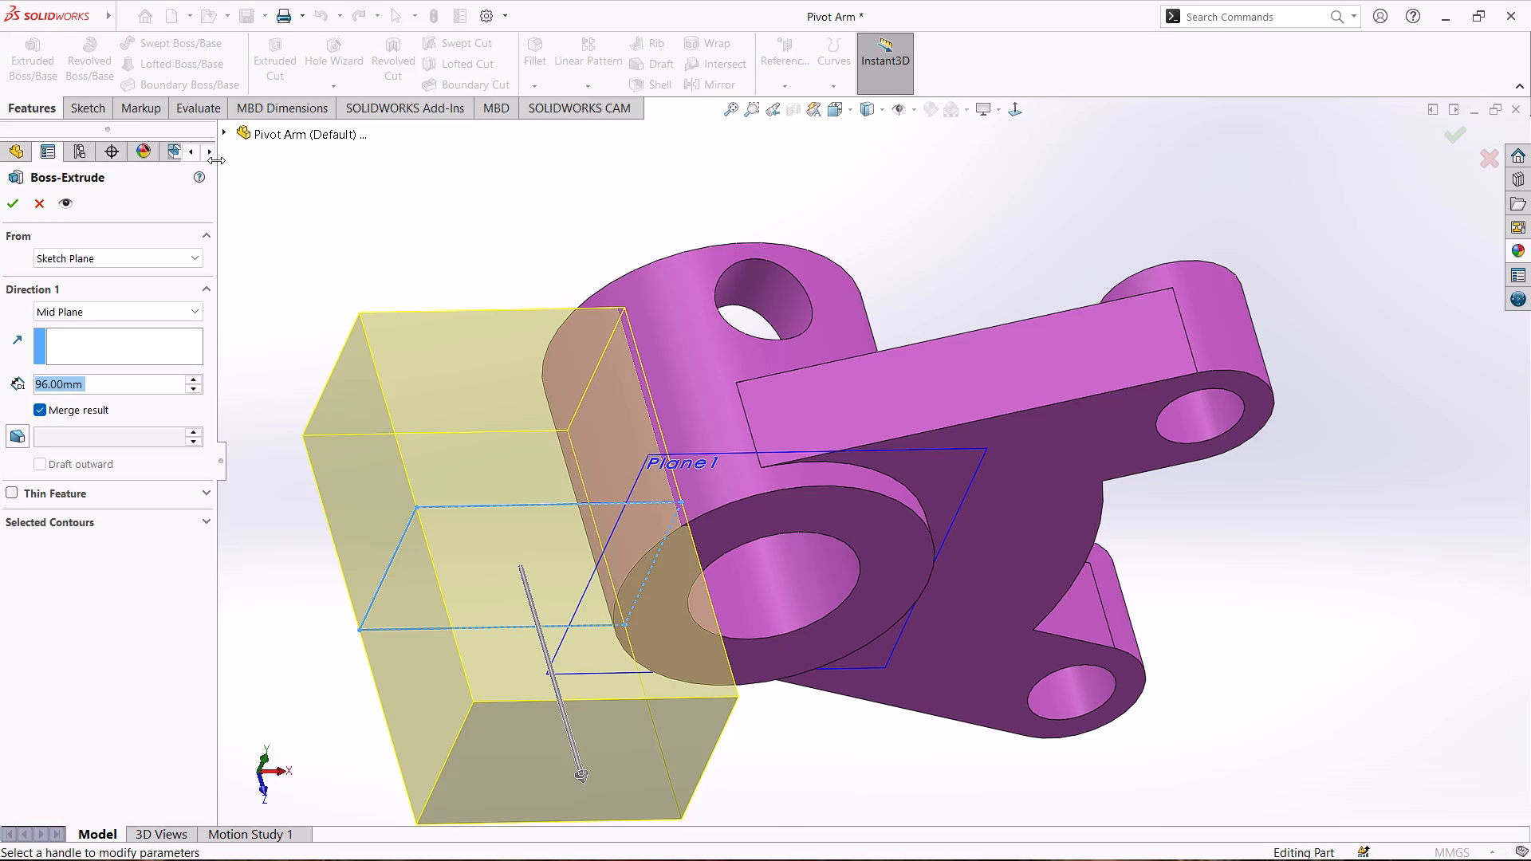
click(98, 308)
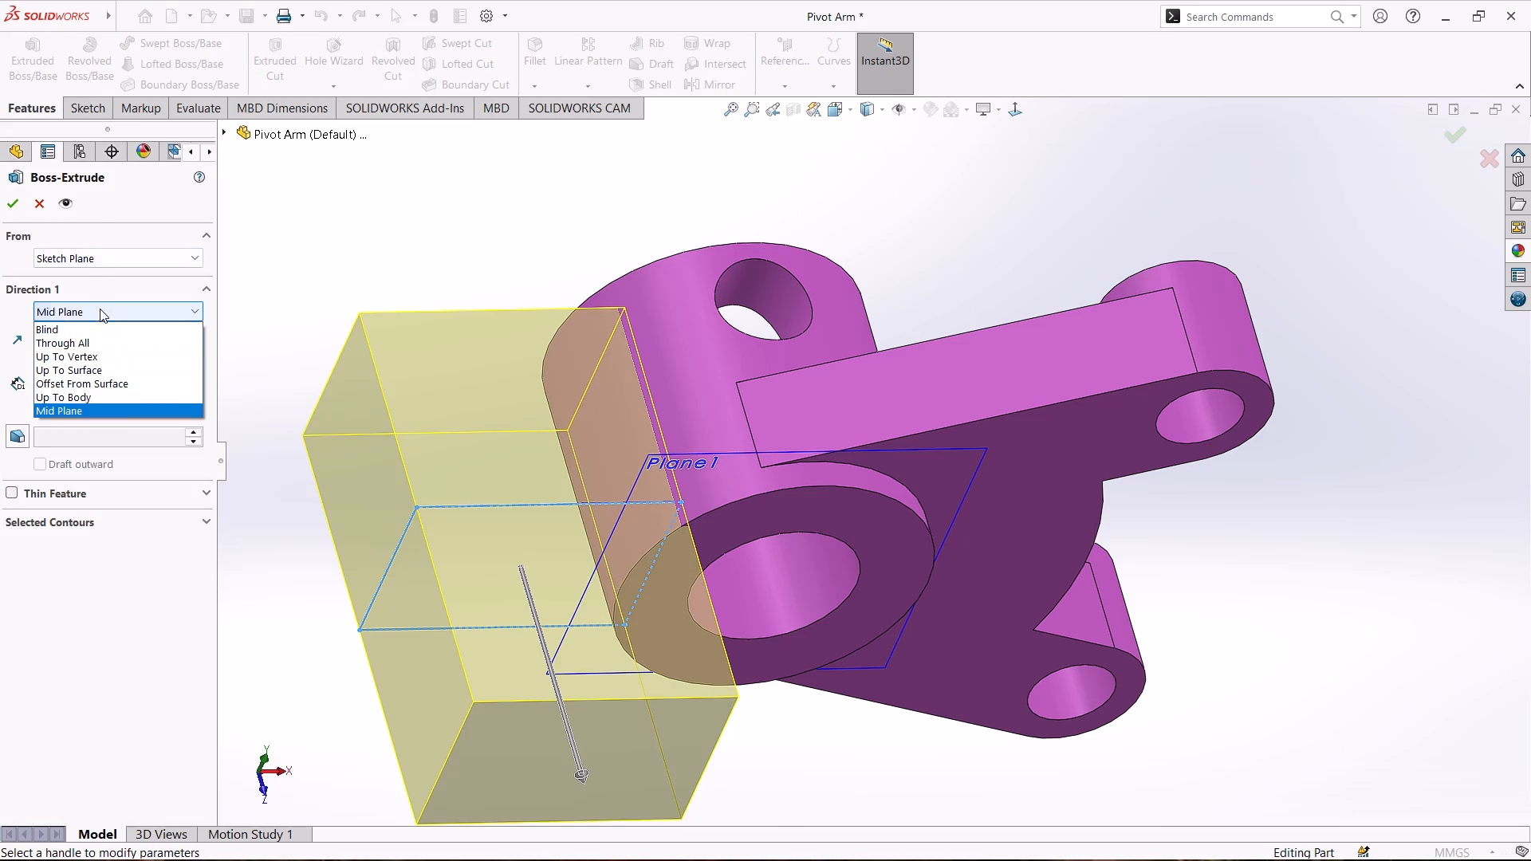
click(89, 327)
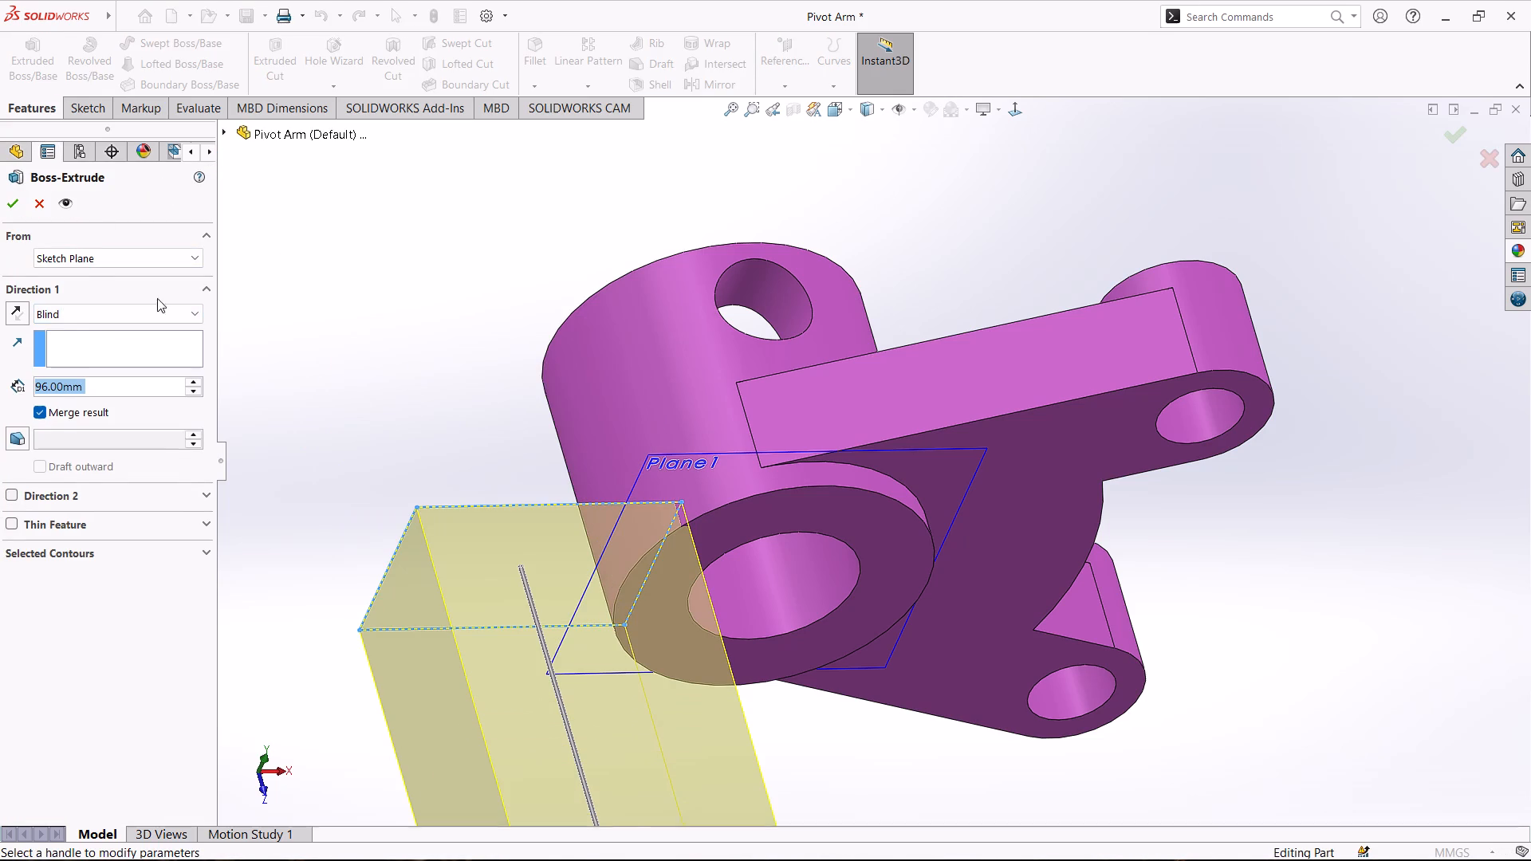
click(17, 312)
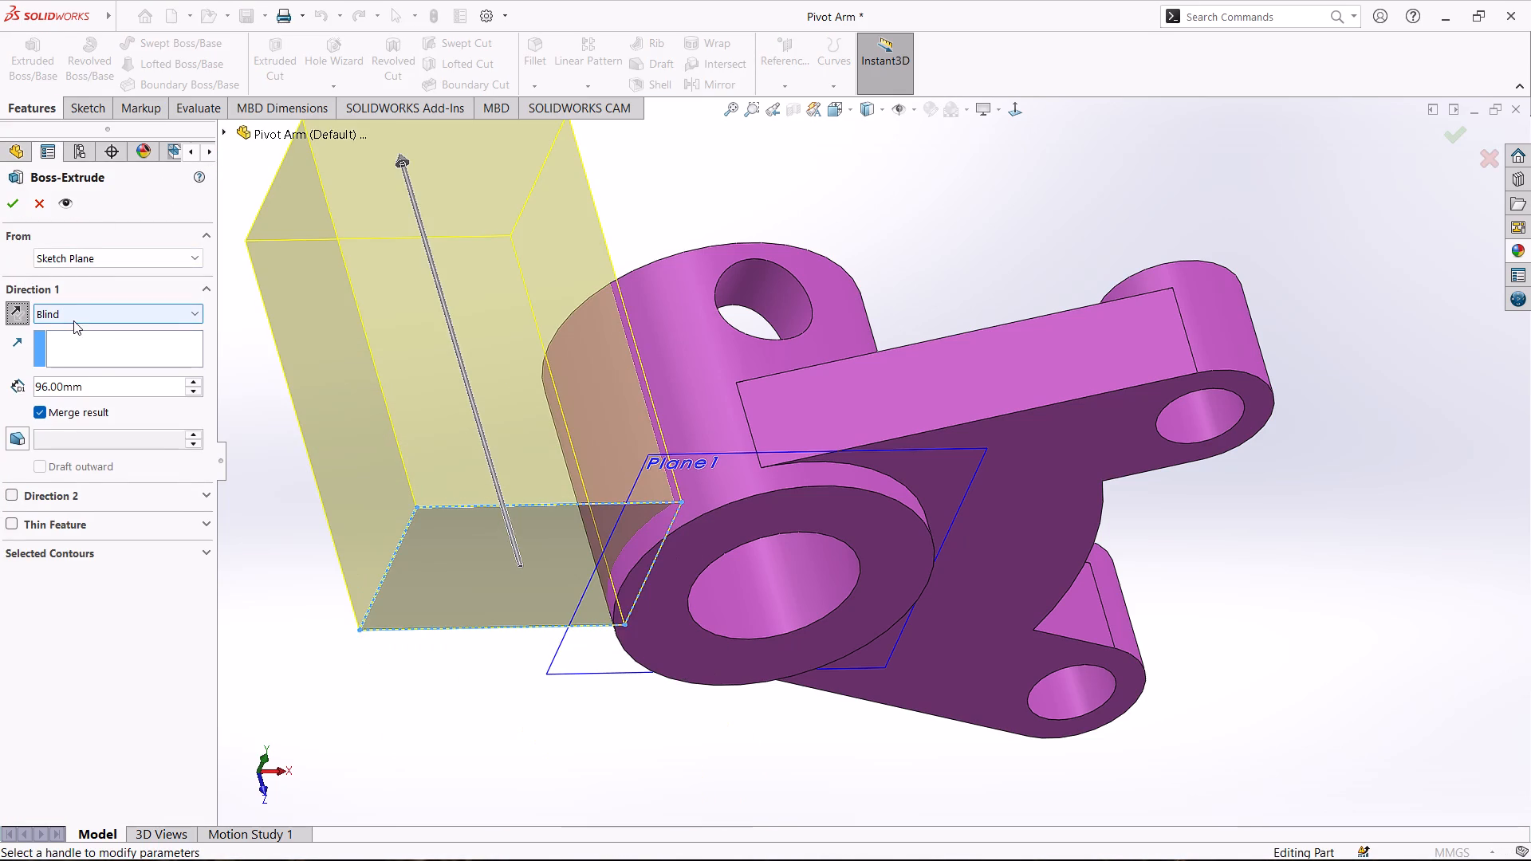
drag(89, 383, 35, 385)
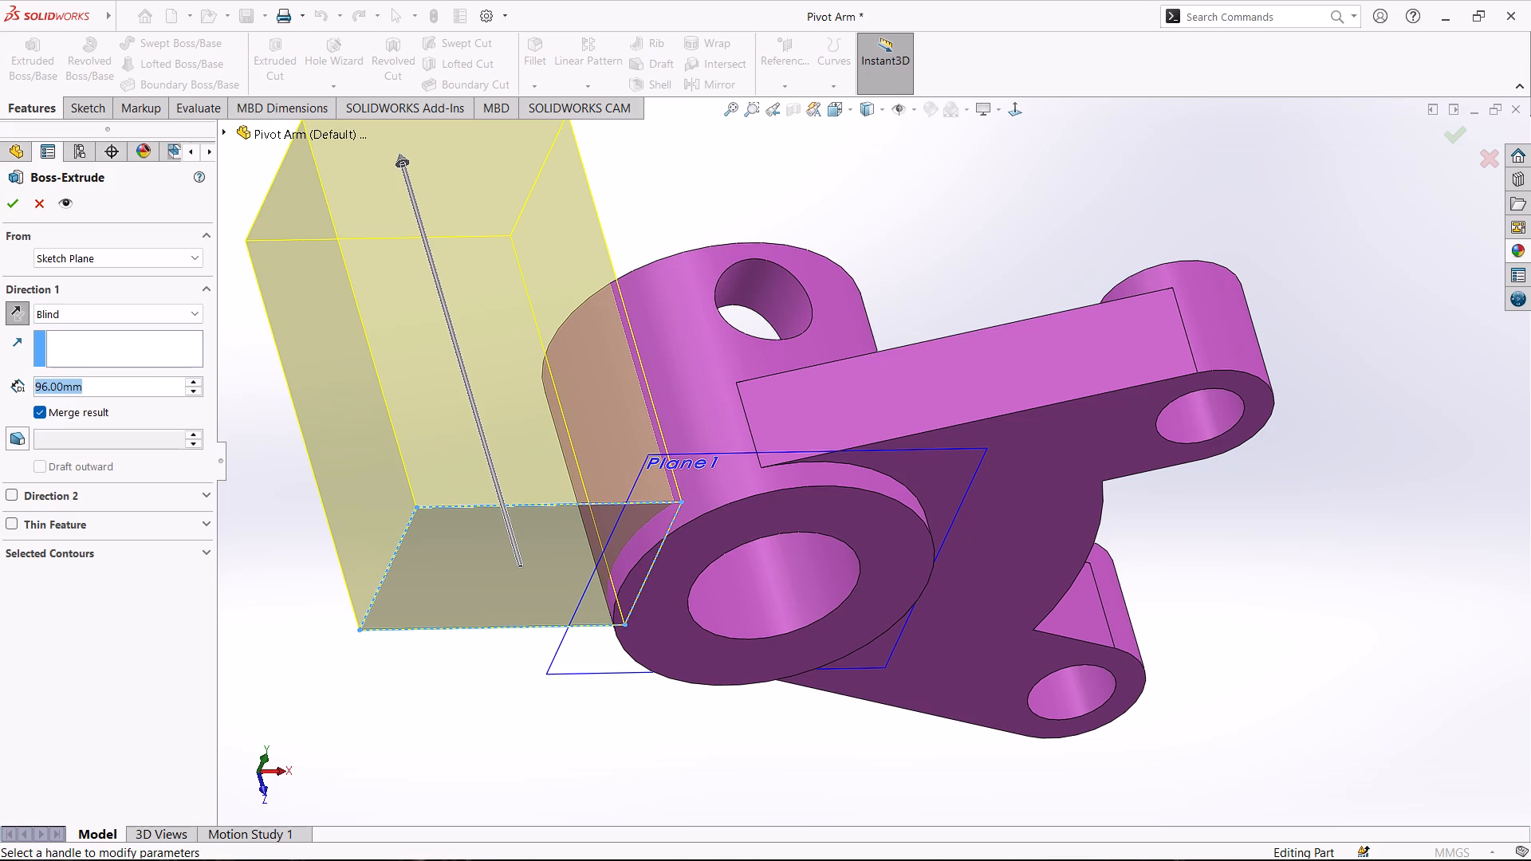
text(30)
key(Return)
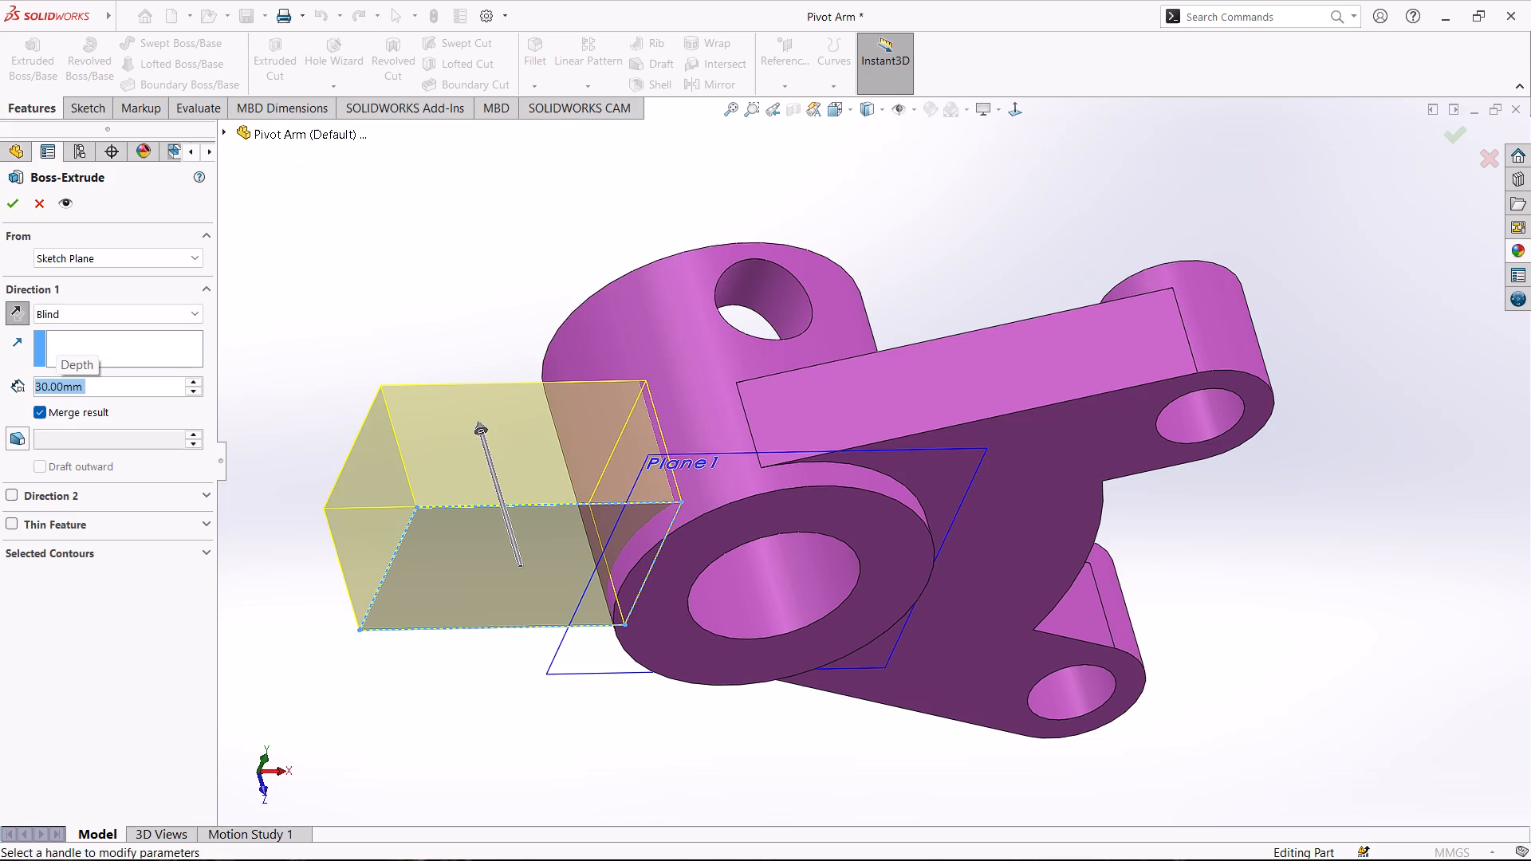
click(10, 207)
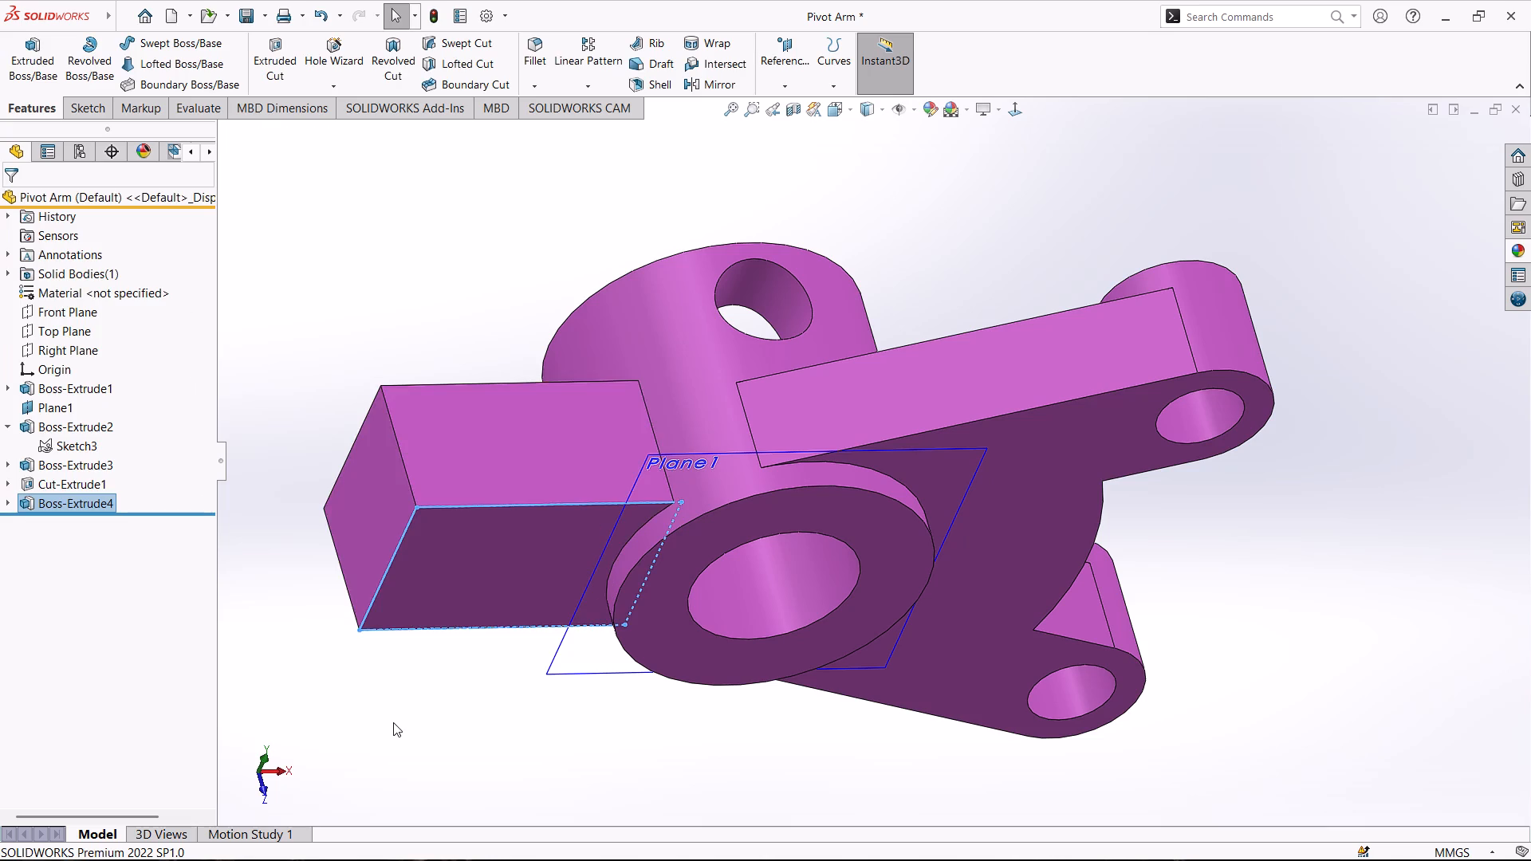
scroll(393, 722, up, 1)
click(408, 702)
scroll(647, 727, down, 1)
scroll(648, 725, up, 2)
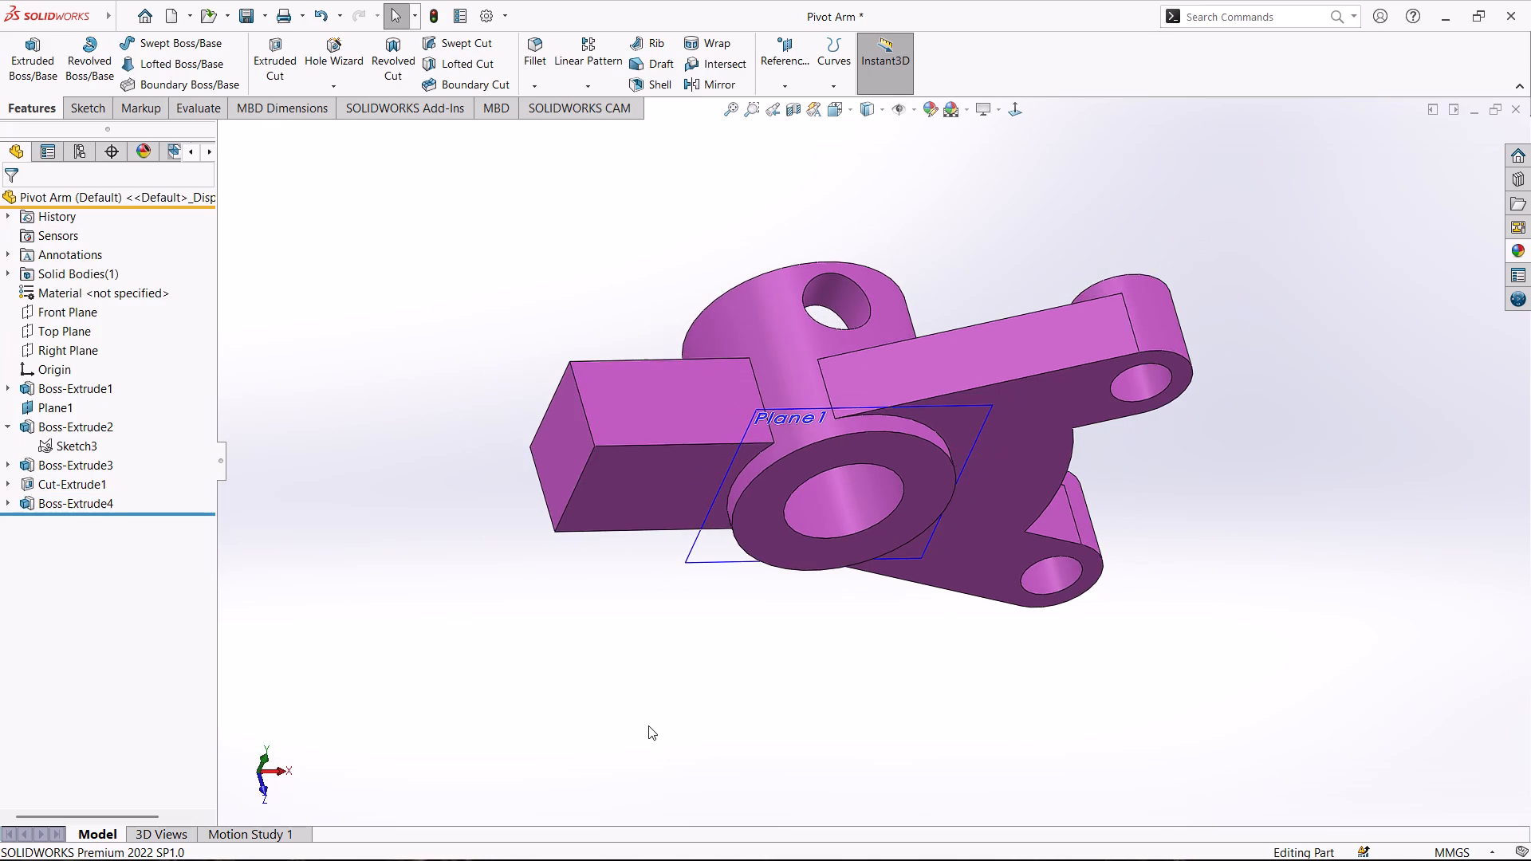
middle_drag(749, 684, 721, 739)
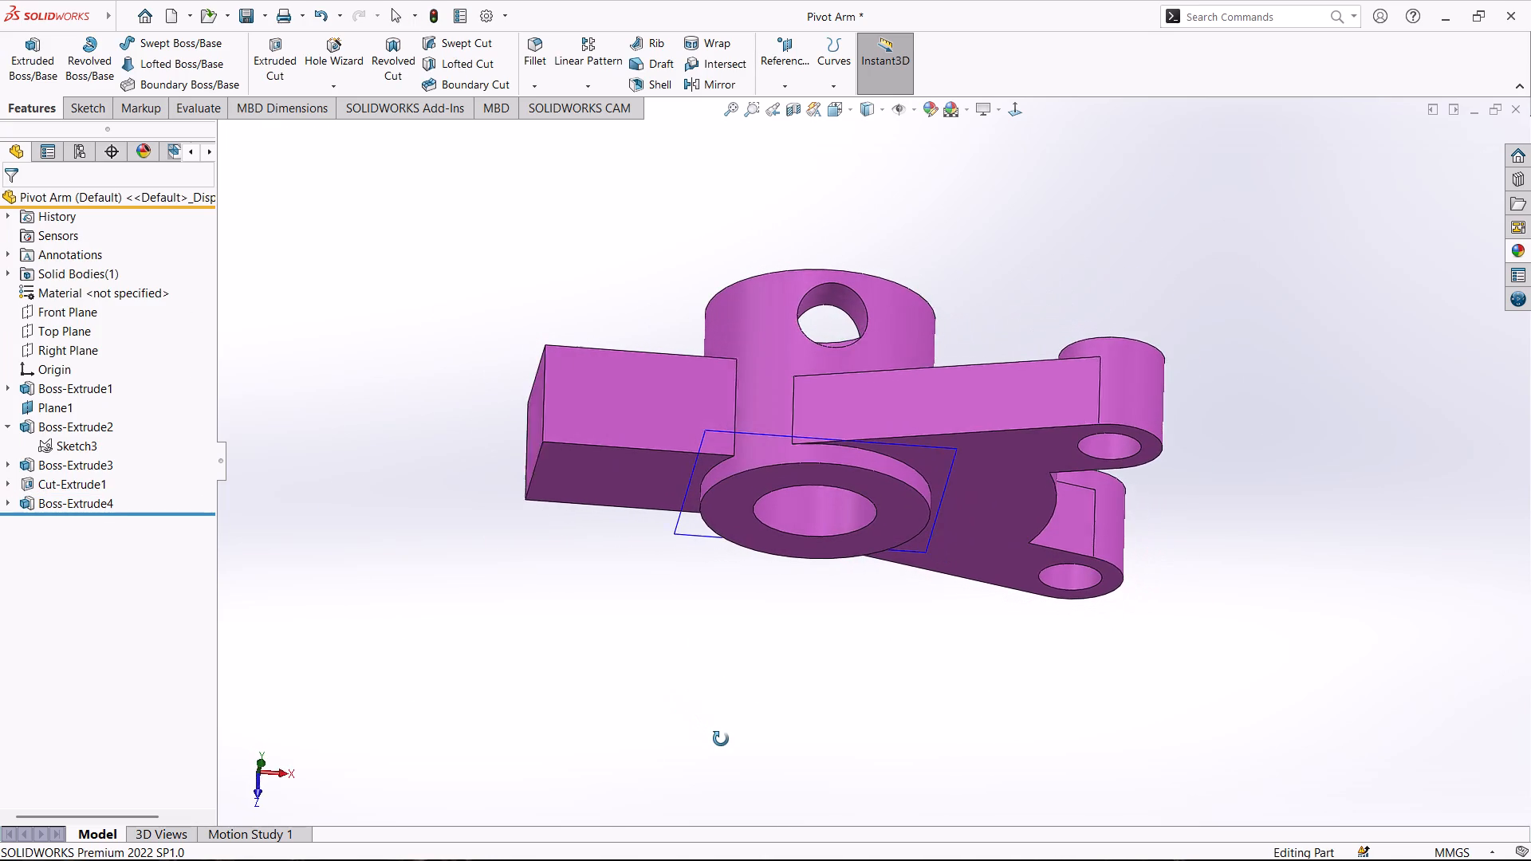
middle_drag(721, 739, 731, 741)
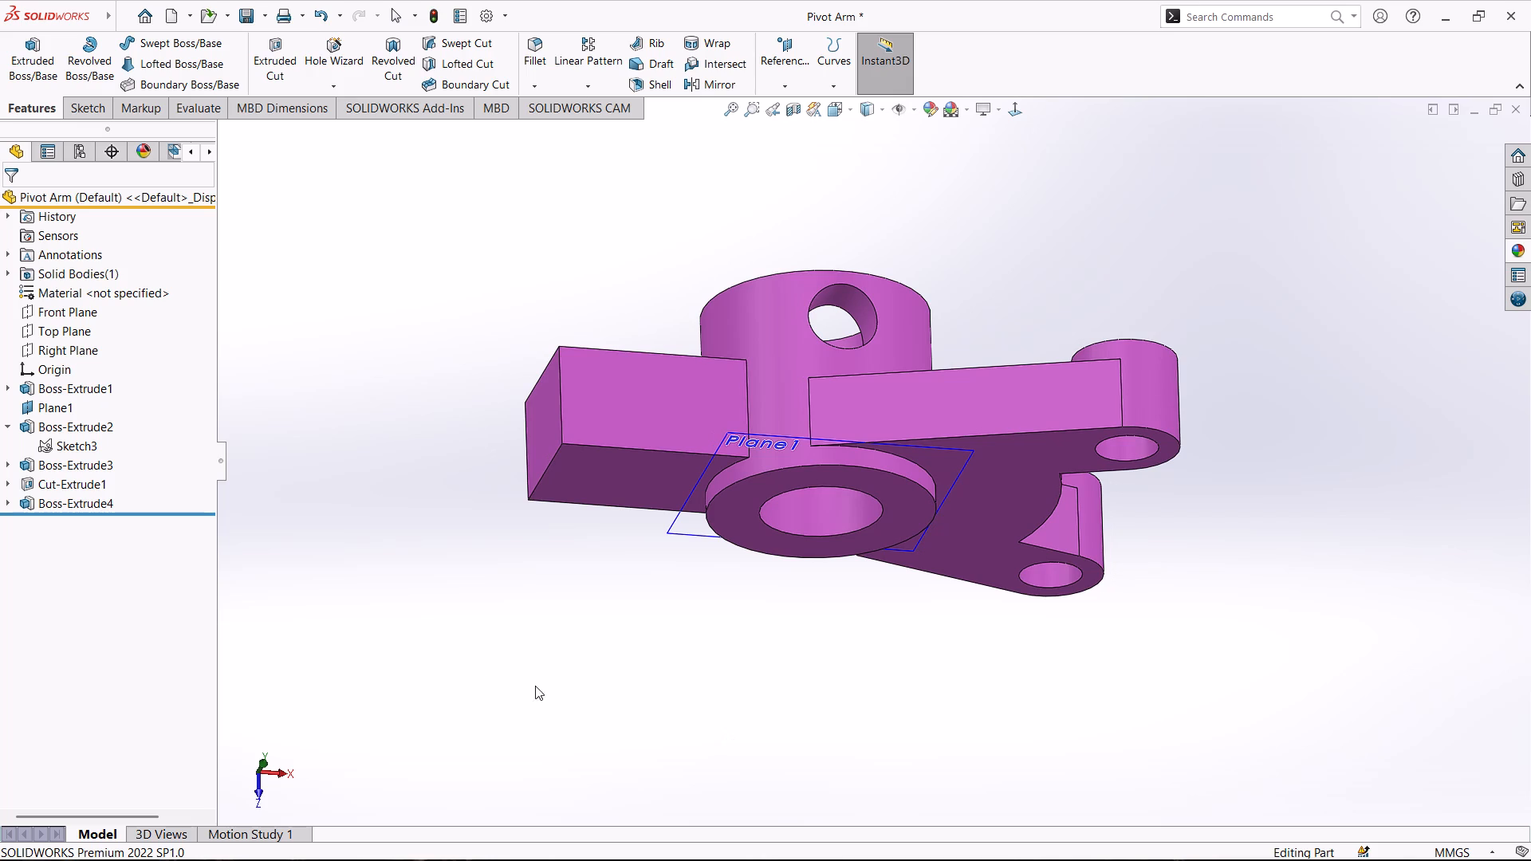
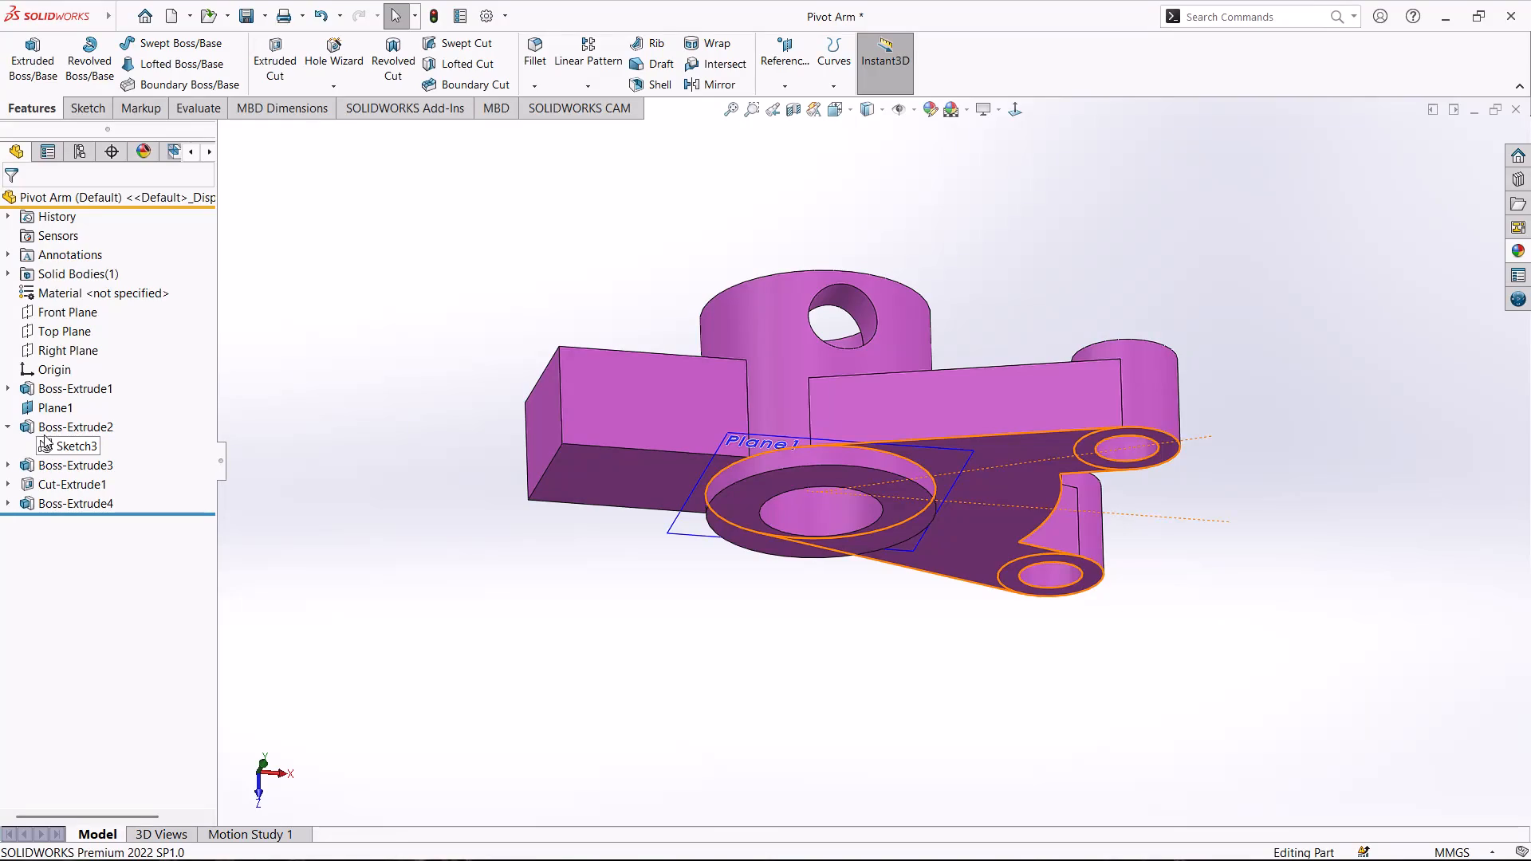
Hide Plane1 in the model.
click(53, 406)
click(93, 383)
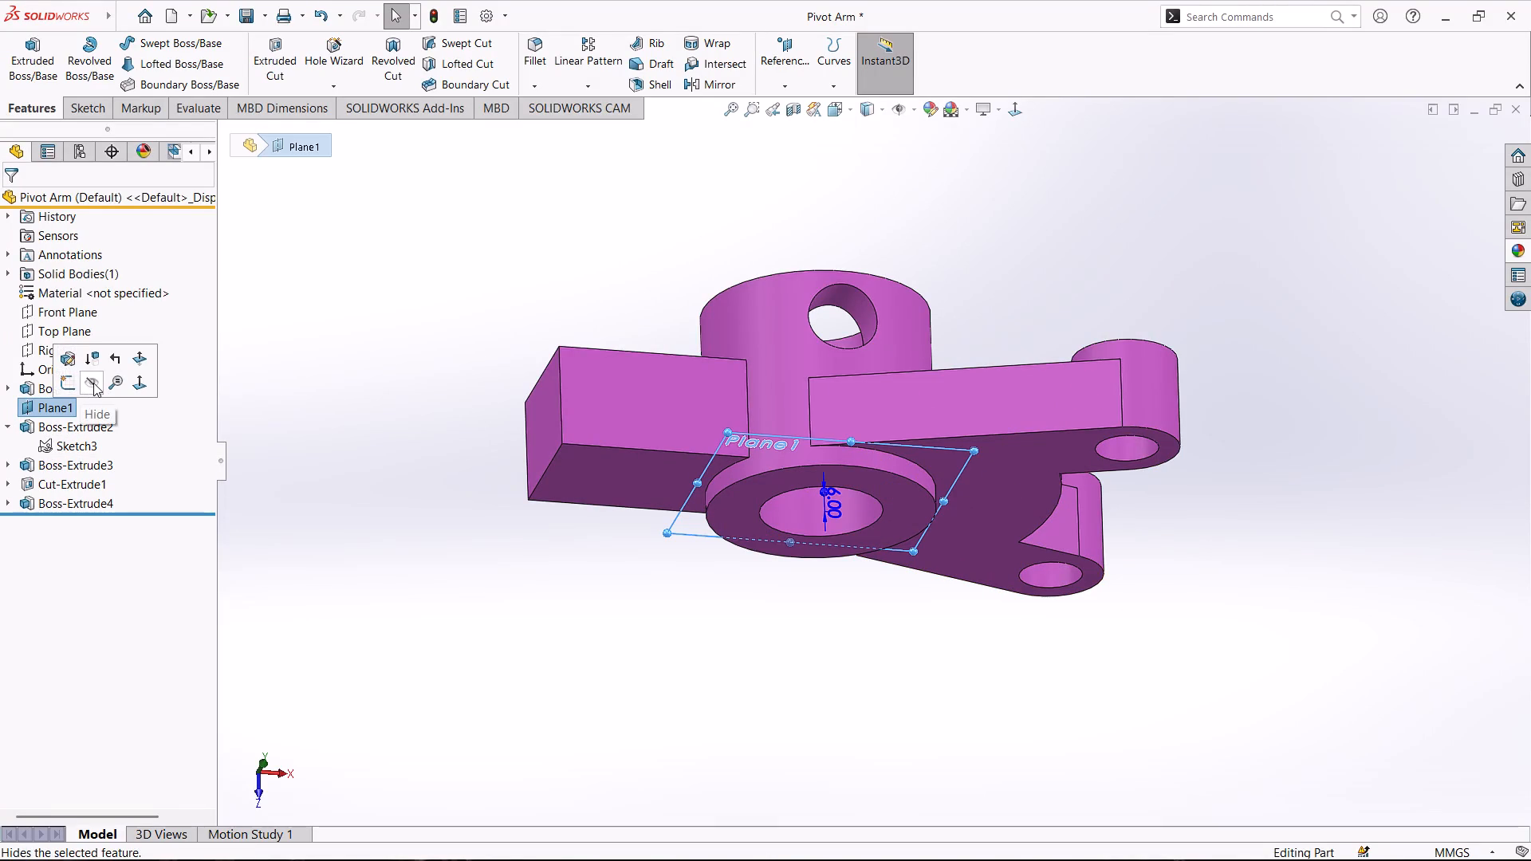
Start a sketch on the cylinder's ring-shaped end face and draw a vertical line about 68 mm long across its block side.
scroll(841, 562, down, 1)
scroll(837, 558, up, 2)
middle_drag(778, 593, 835, 475)
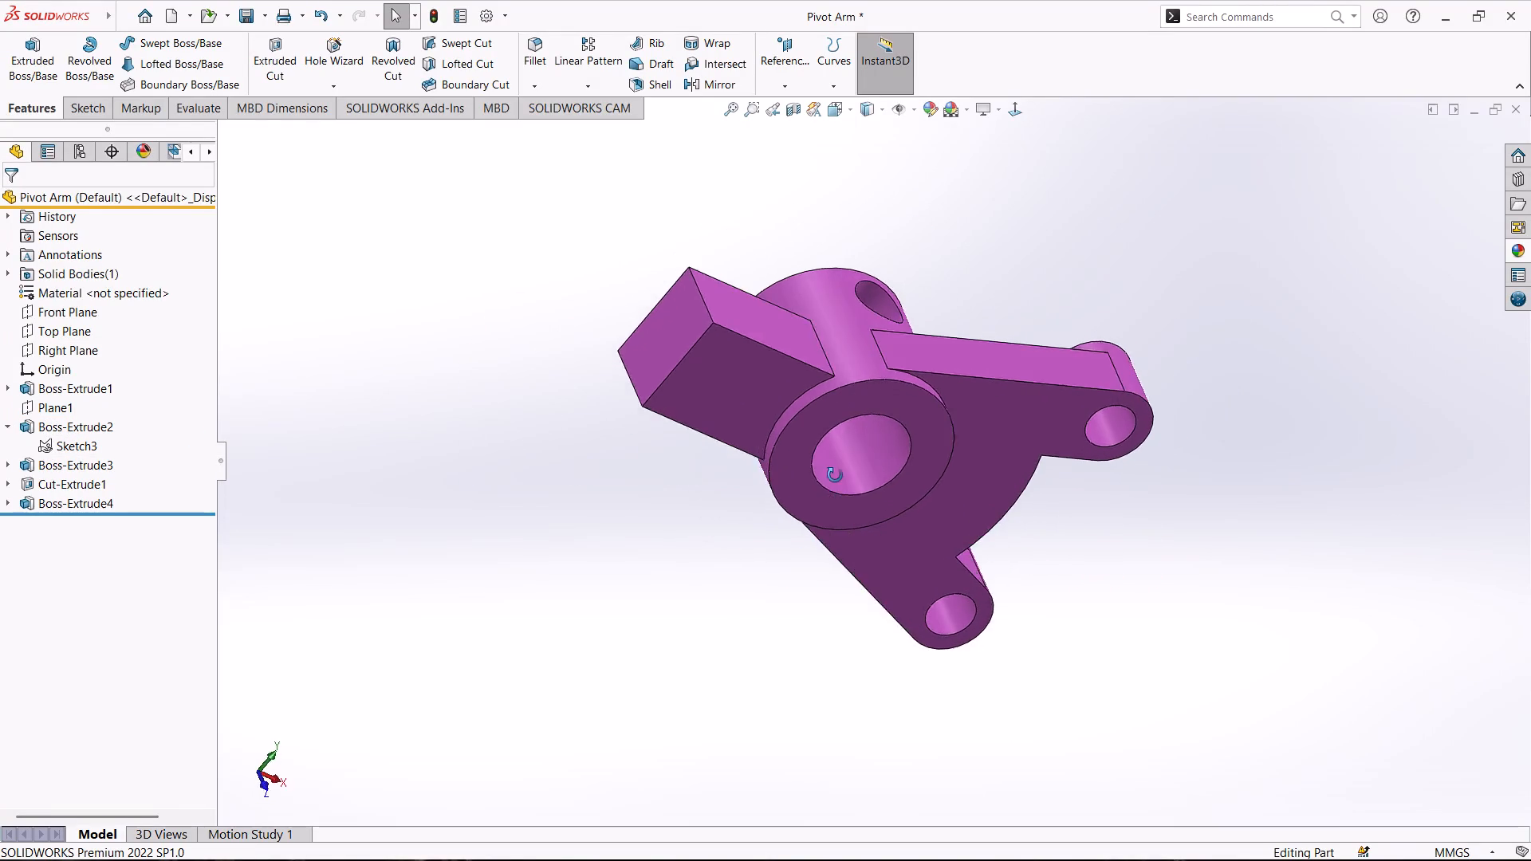
middle_drag(835, 475, 768, 588)
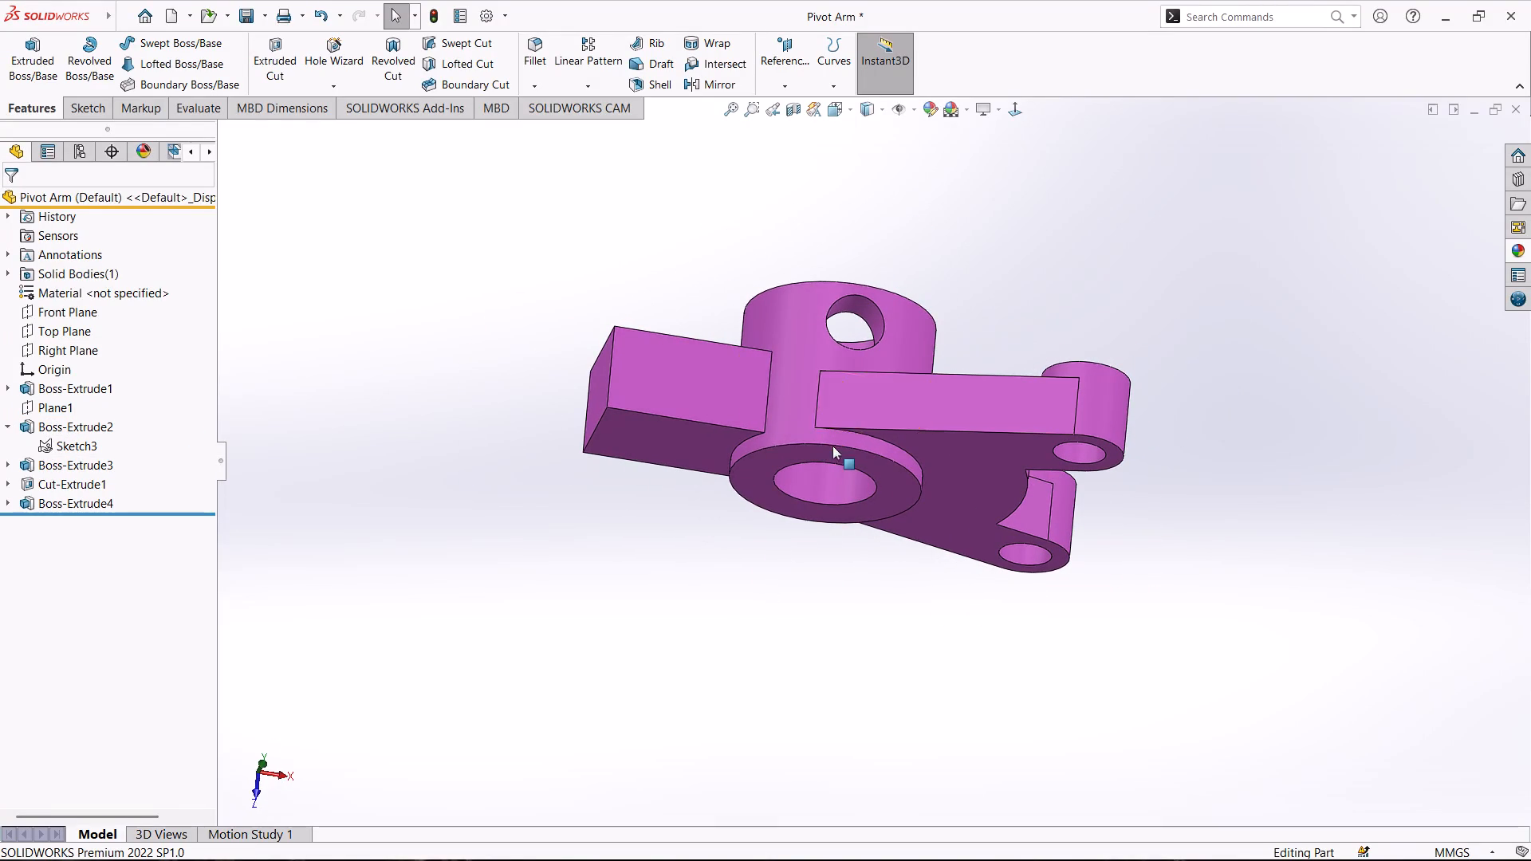
click(838, 454)
click(905, 407)
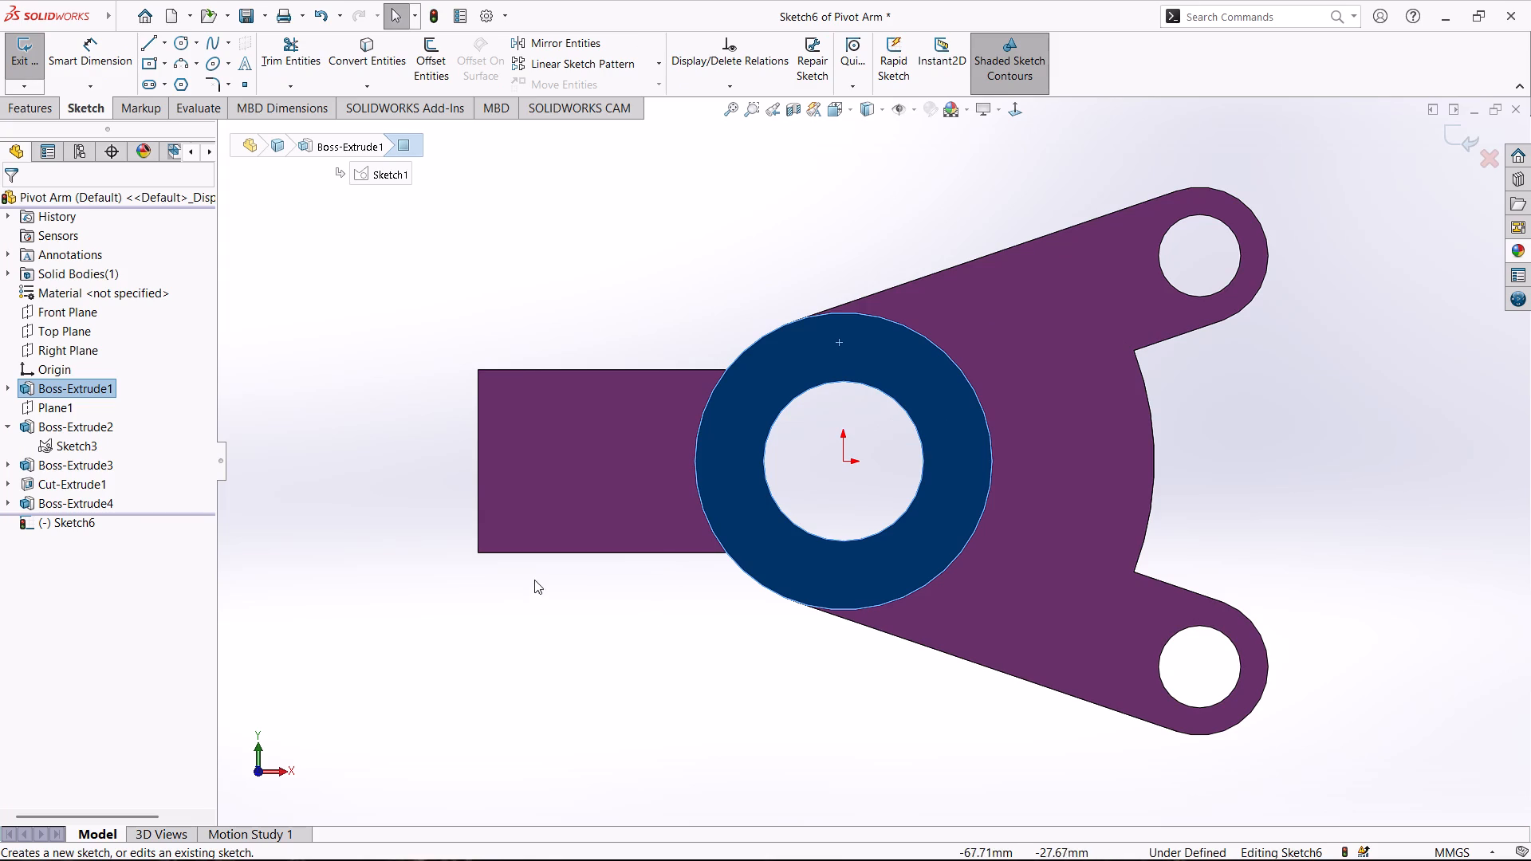
click(152, 45)
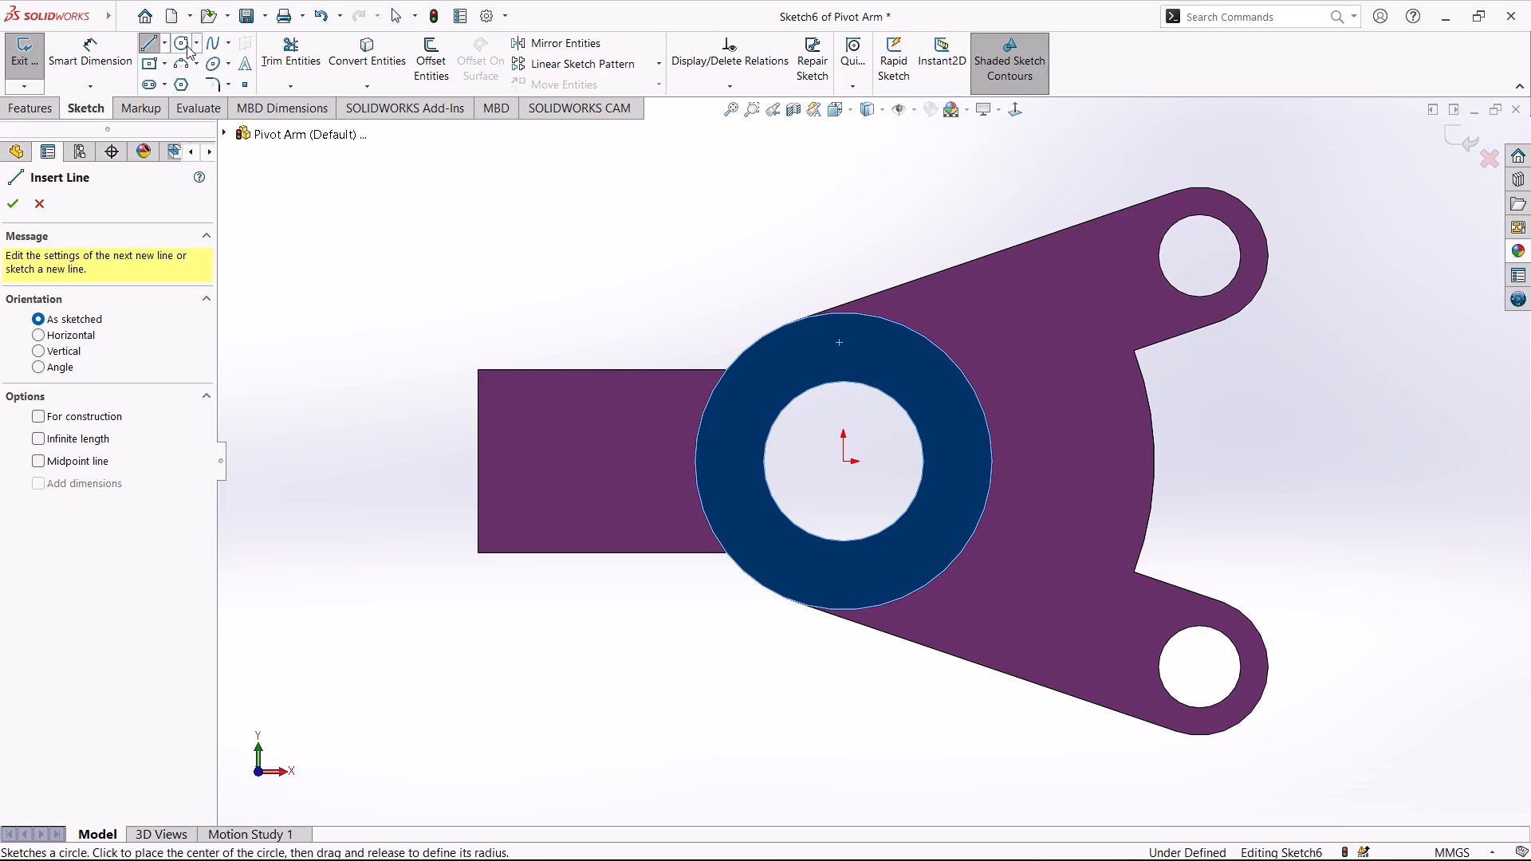
click(738, 327)
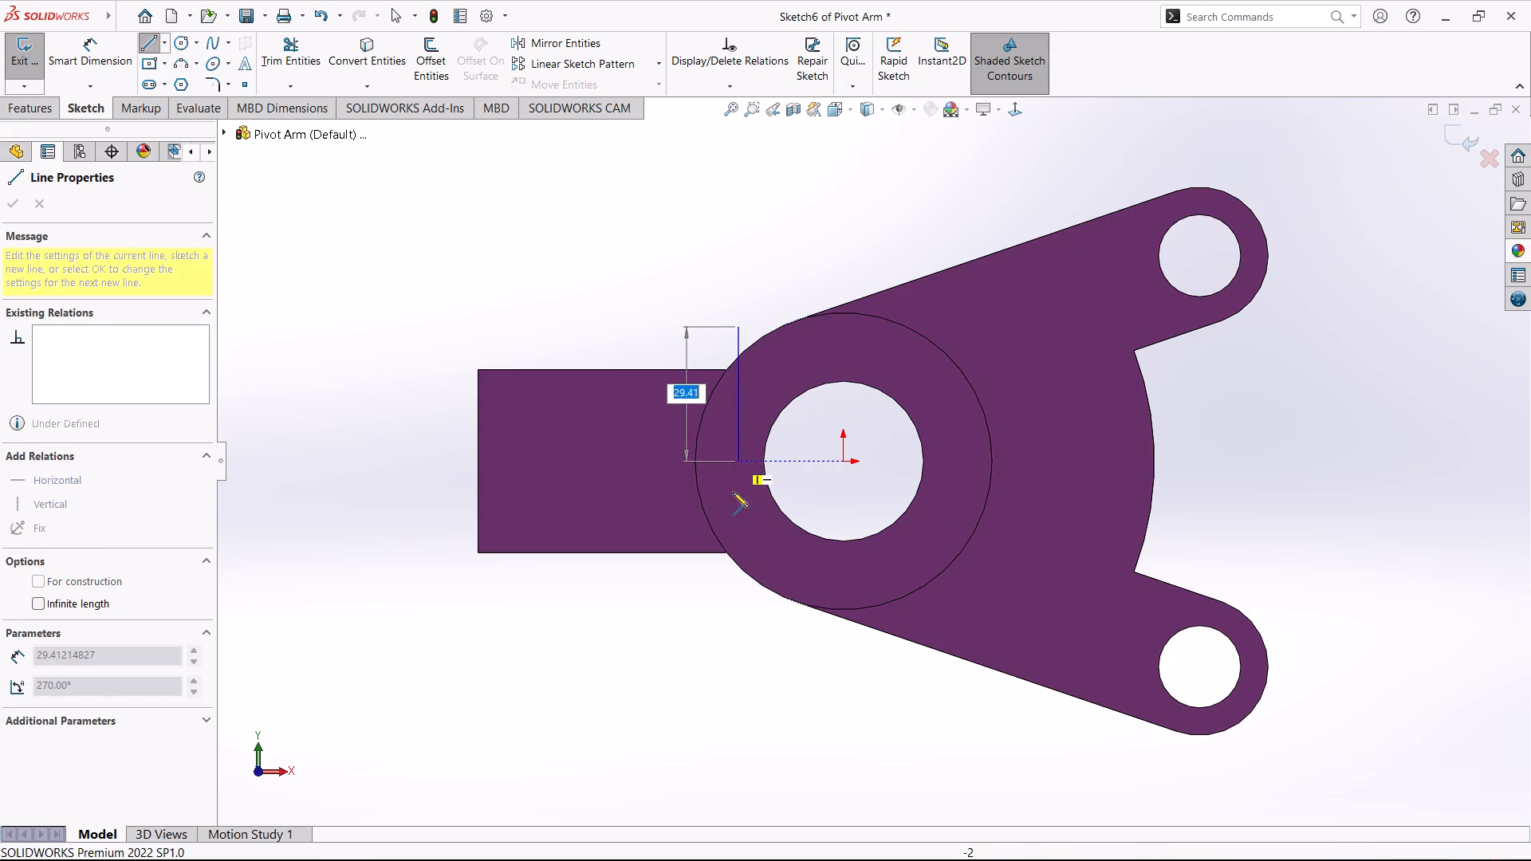
click(738, 637)
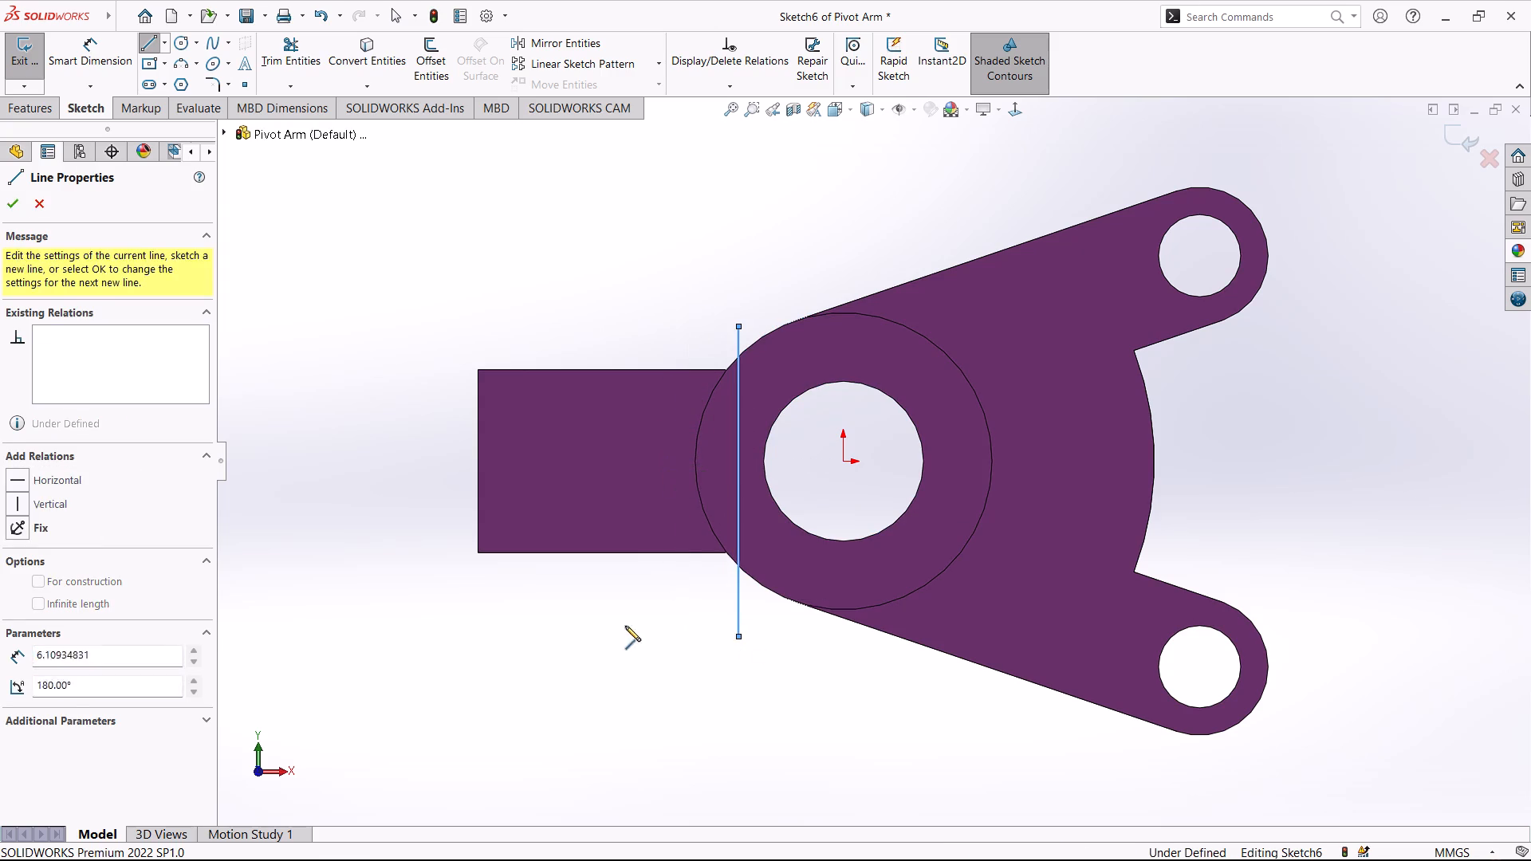
Dimension the vertical line 24 mm from the origin.
click(105, 55)
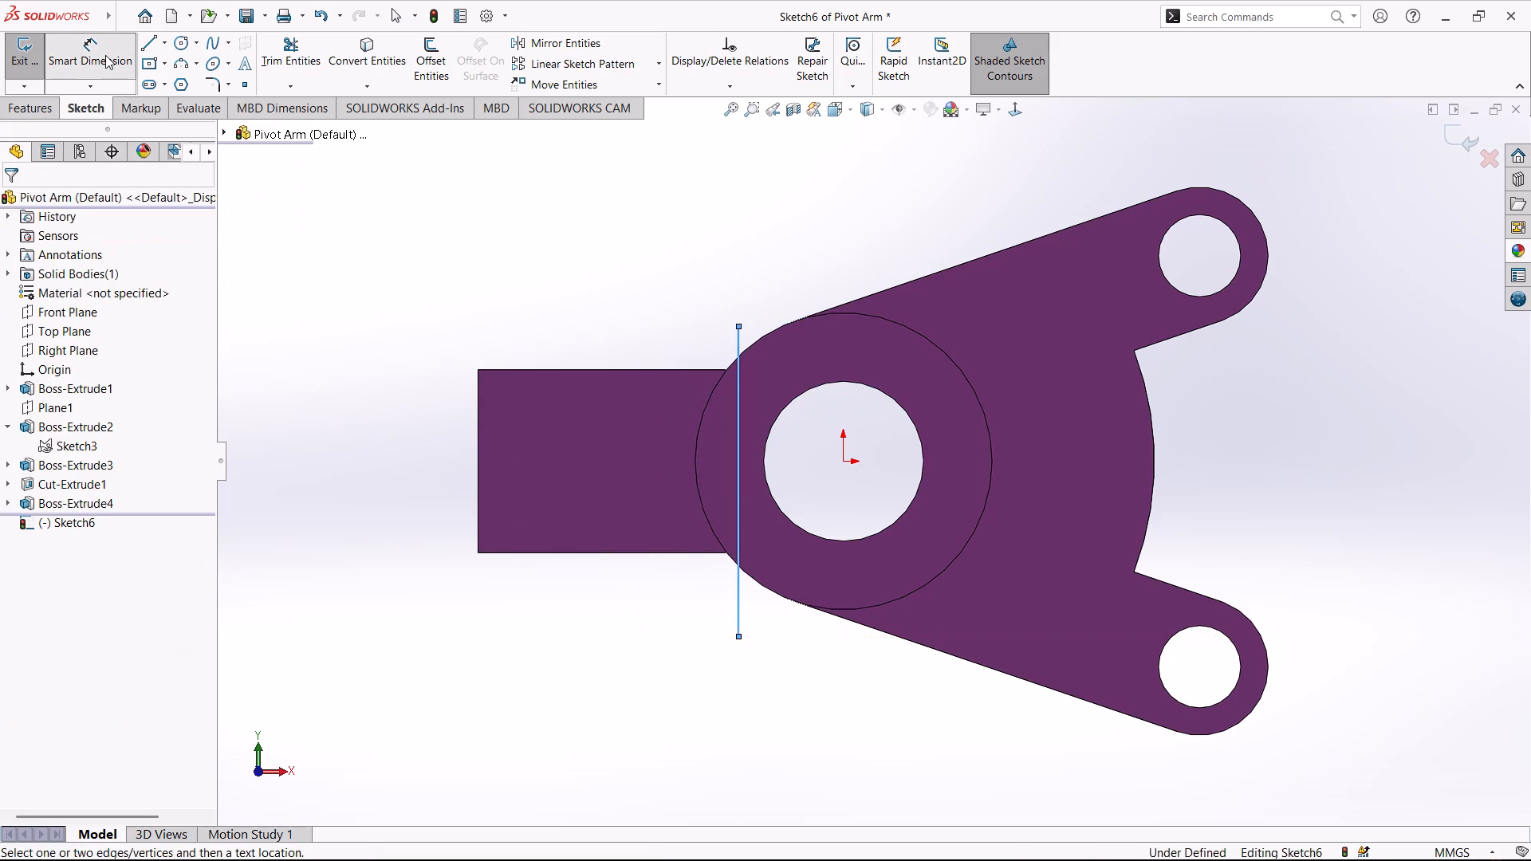
click(840, 459)
click(738, 484)
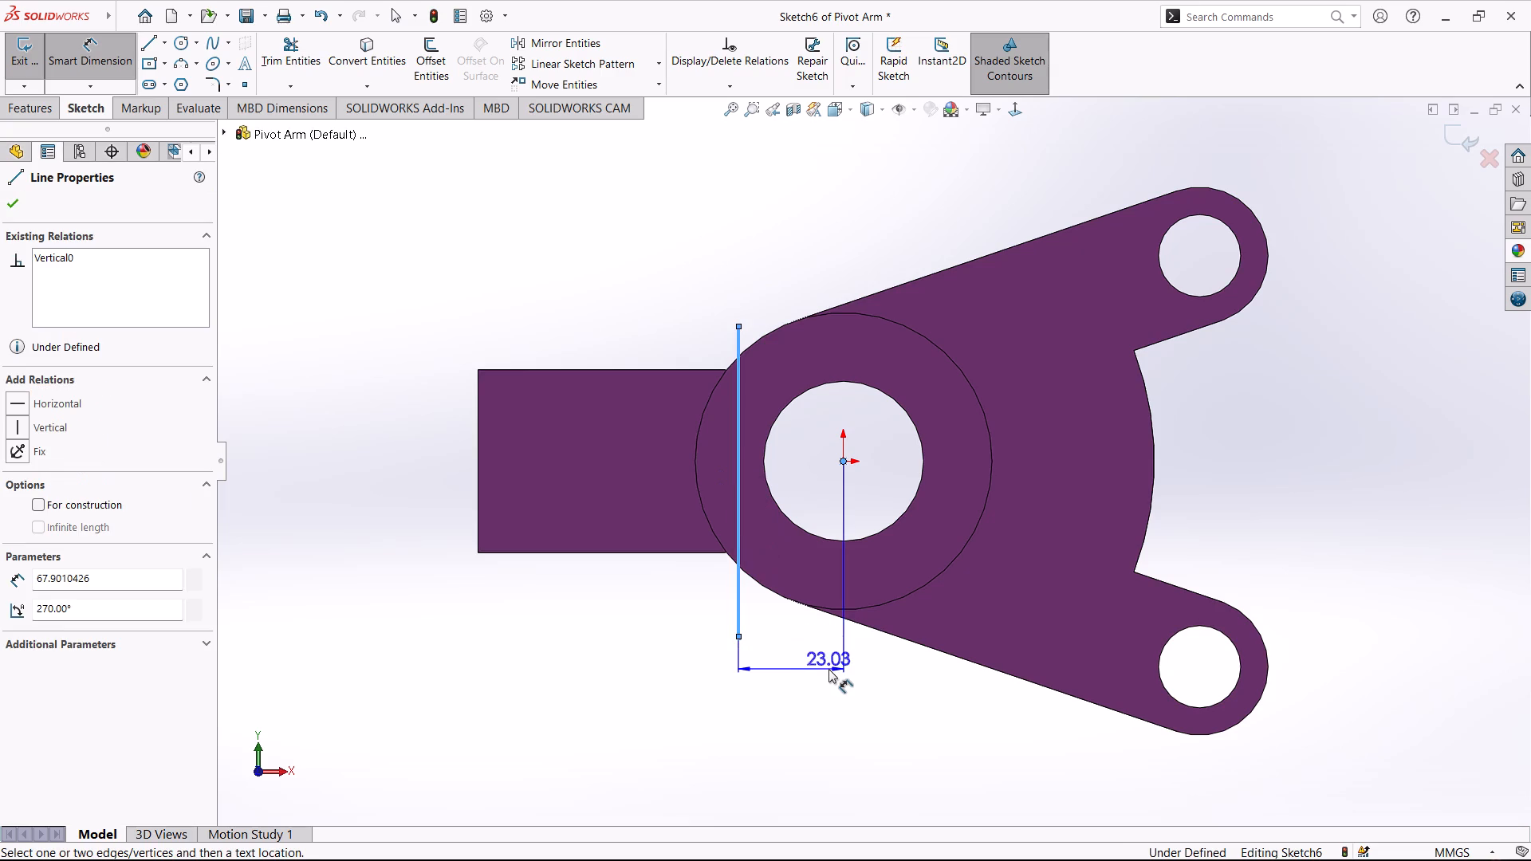
click(828, 669)
text(24)
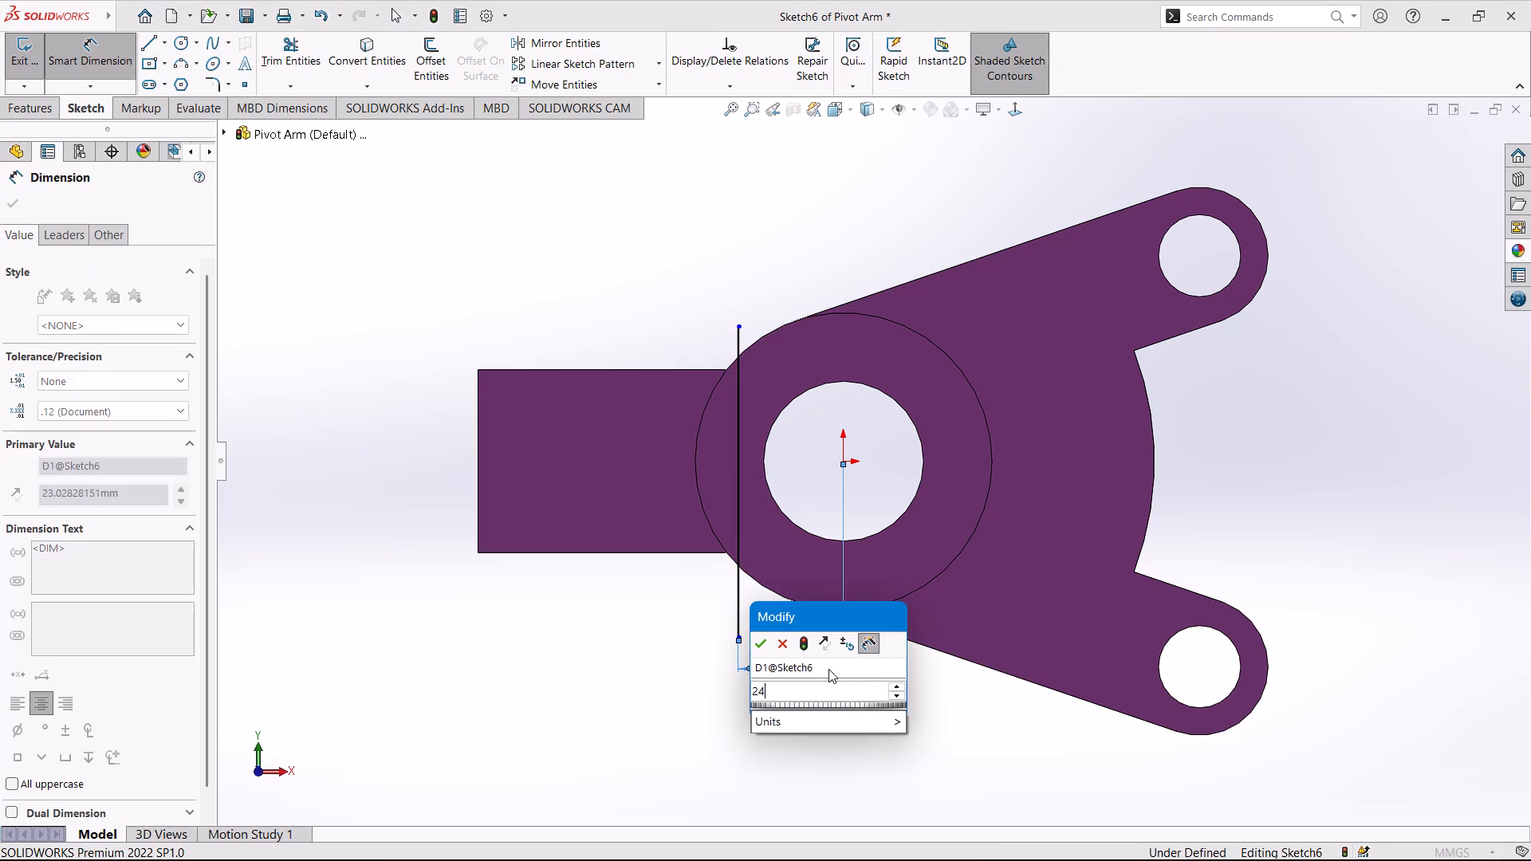
key(Return)
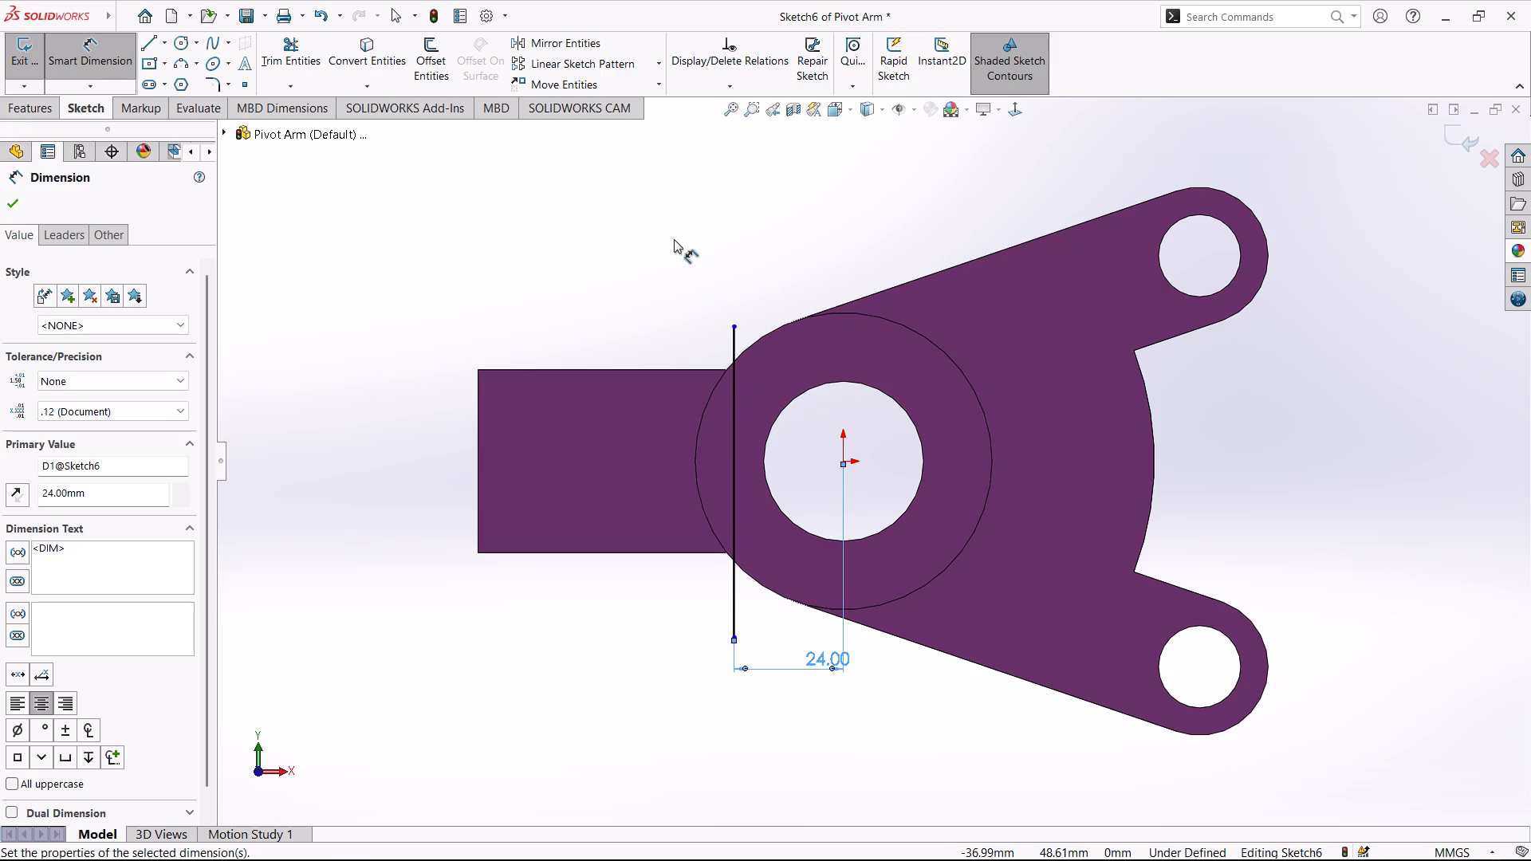
Draw a 15 mm horizontal line towards the block, starting where the vertical line crosses the cylinder's upper outer edge.
middle_drag(673, 238, 679, 411)
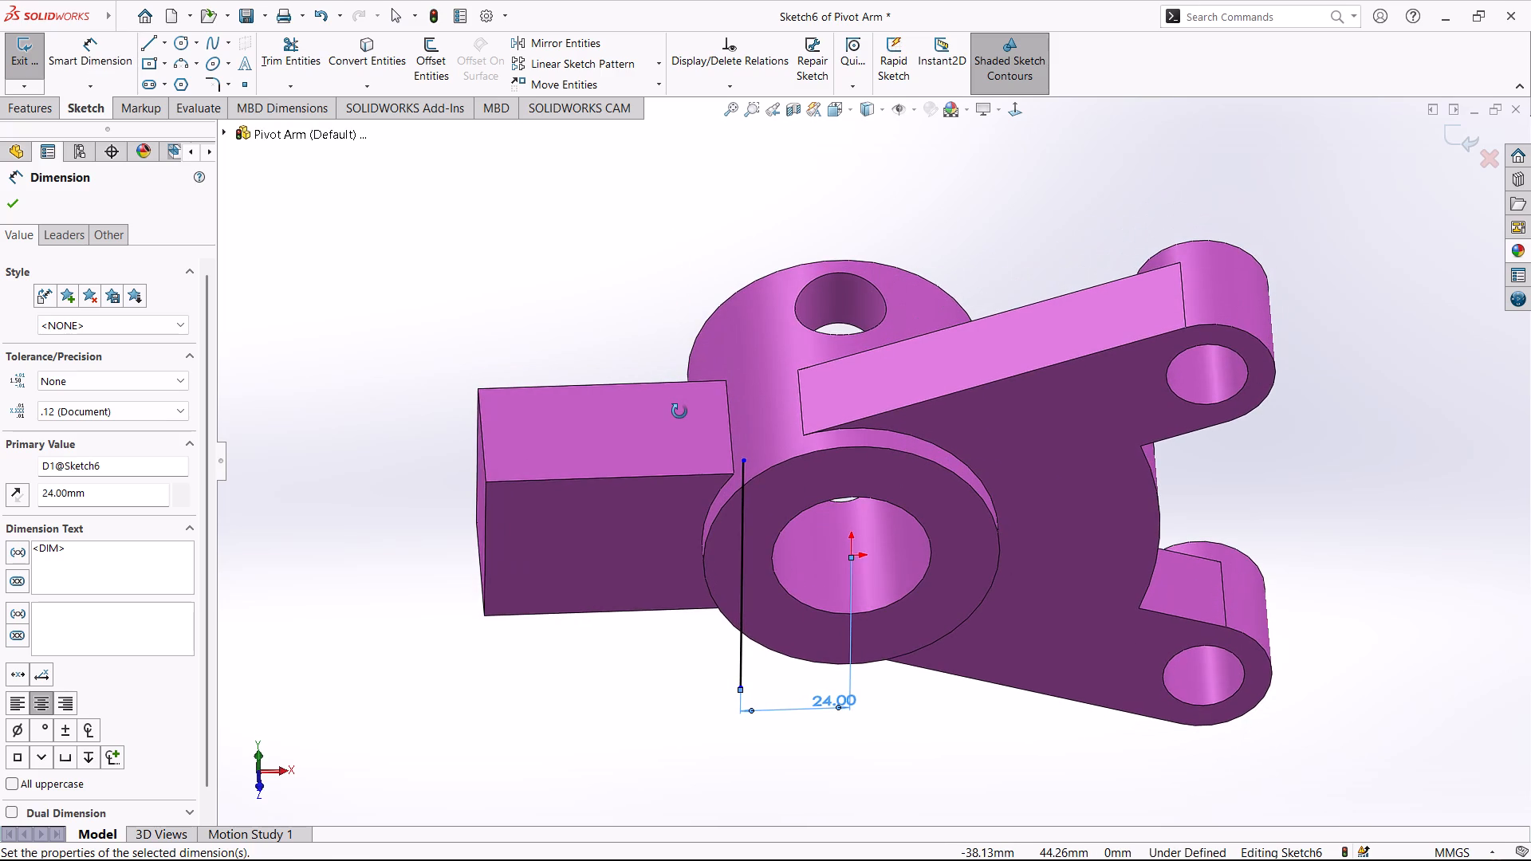
middle_drag(679, 411, 683, 293)
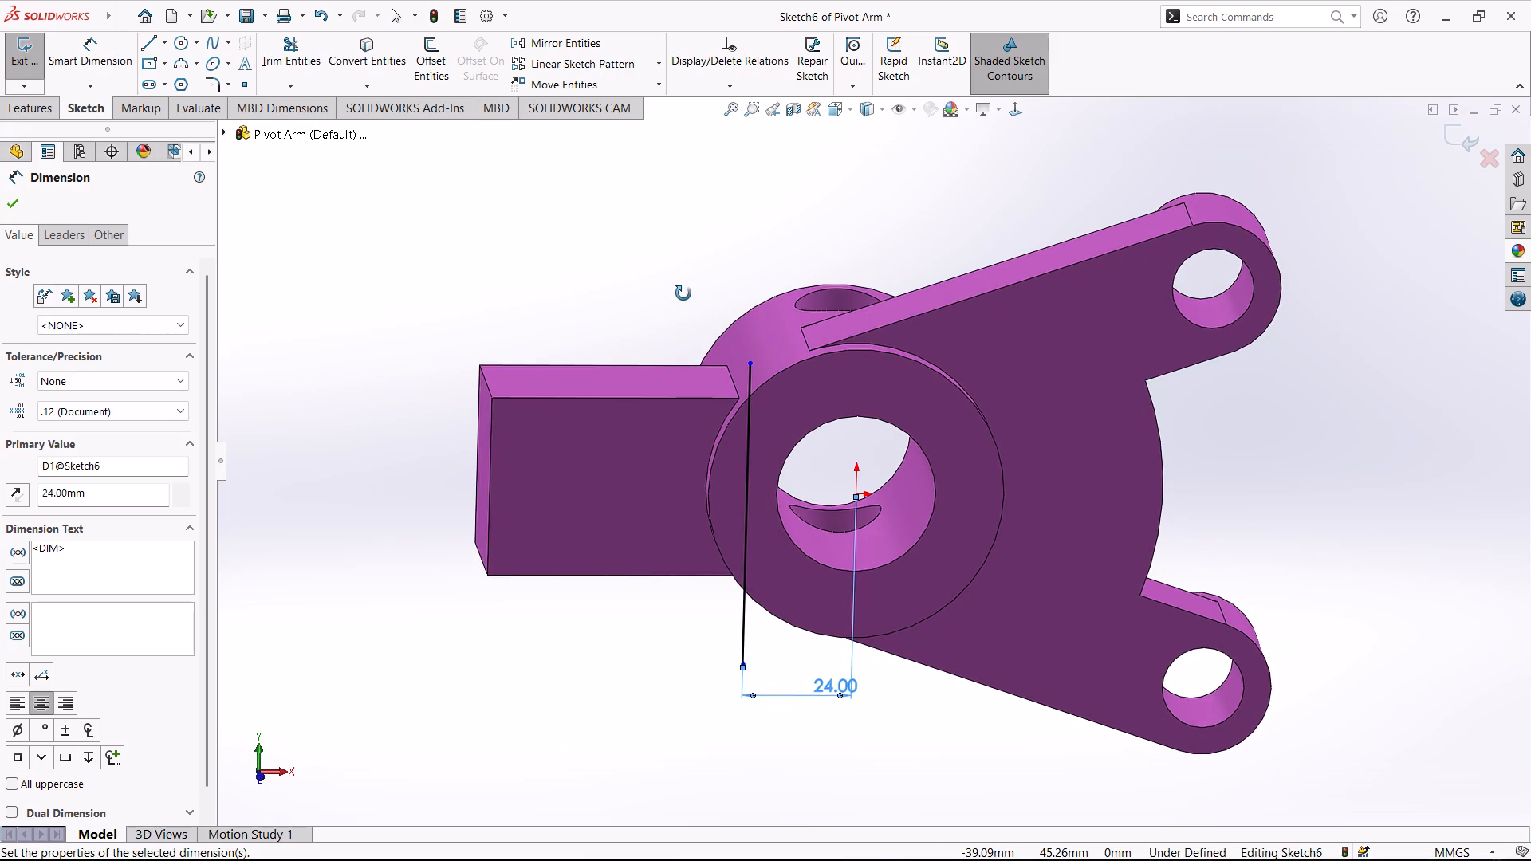
middle_drag(683, 293, 679, 261)
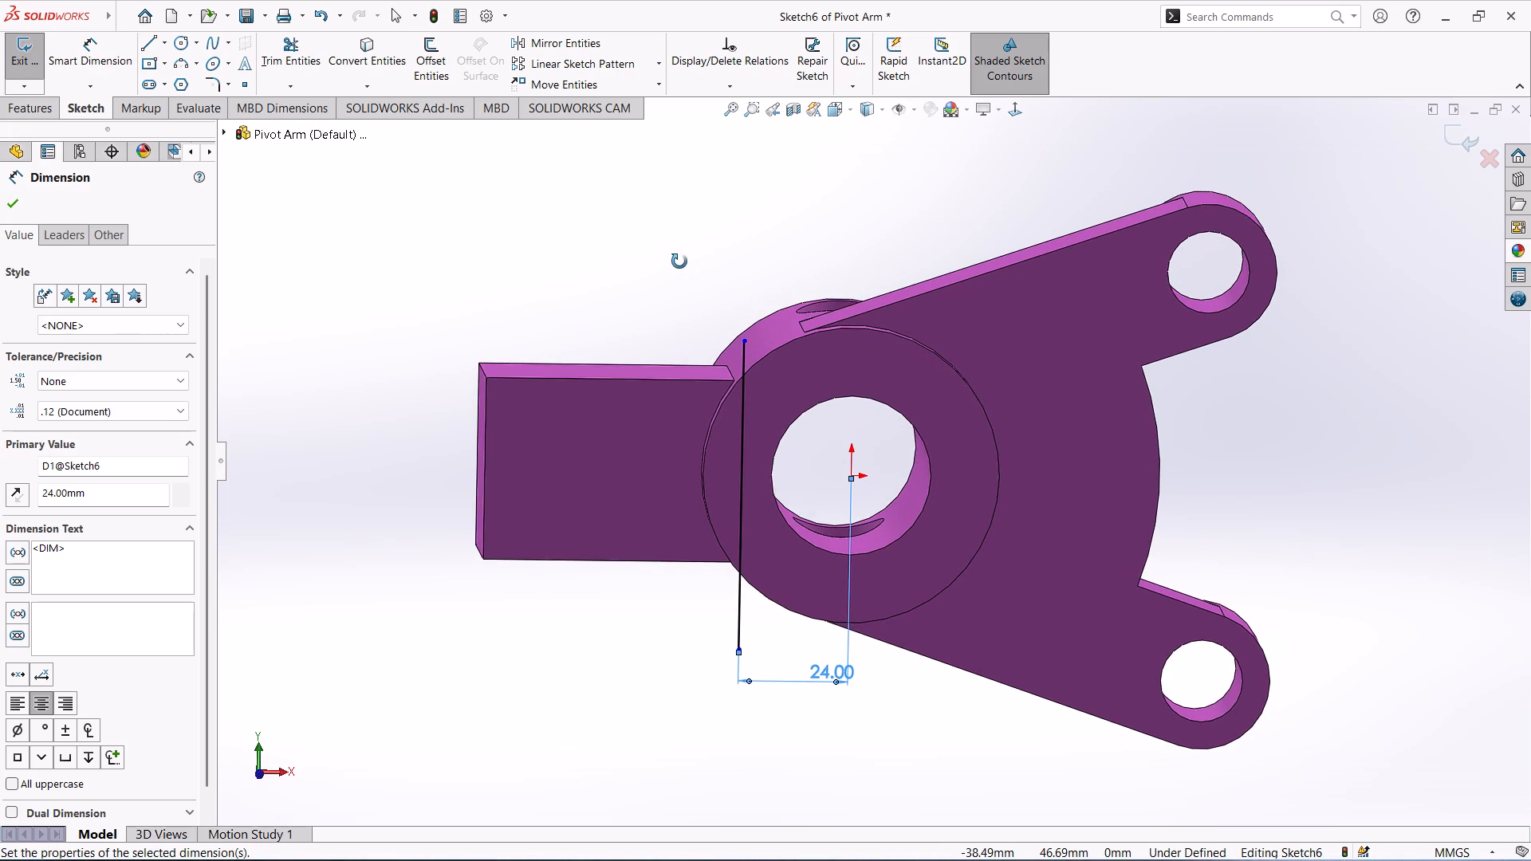
middle_drag(679, 261, 679, 248)
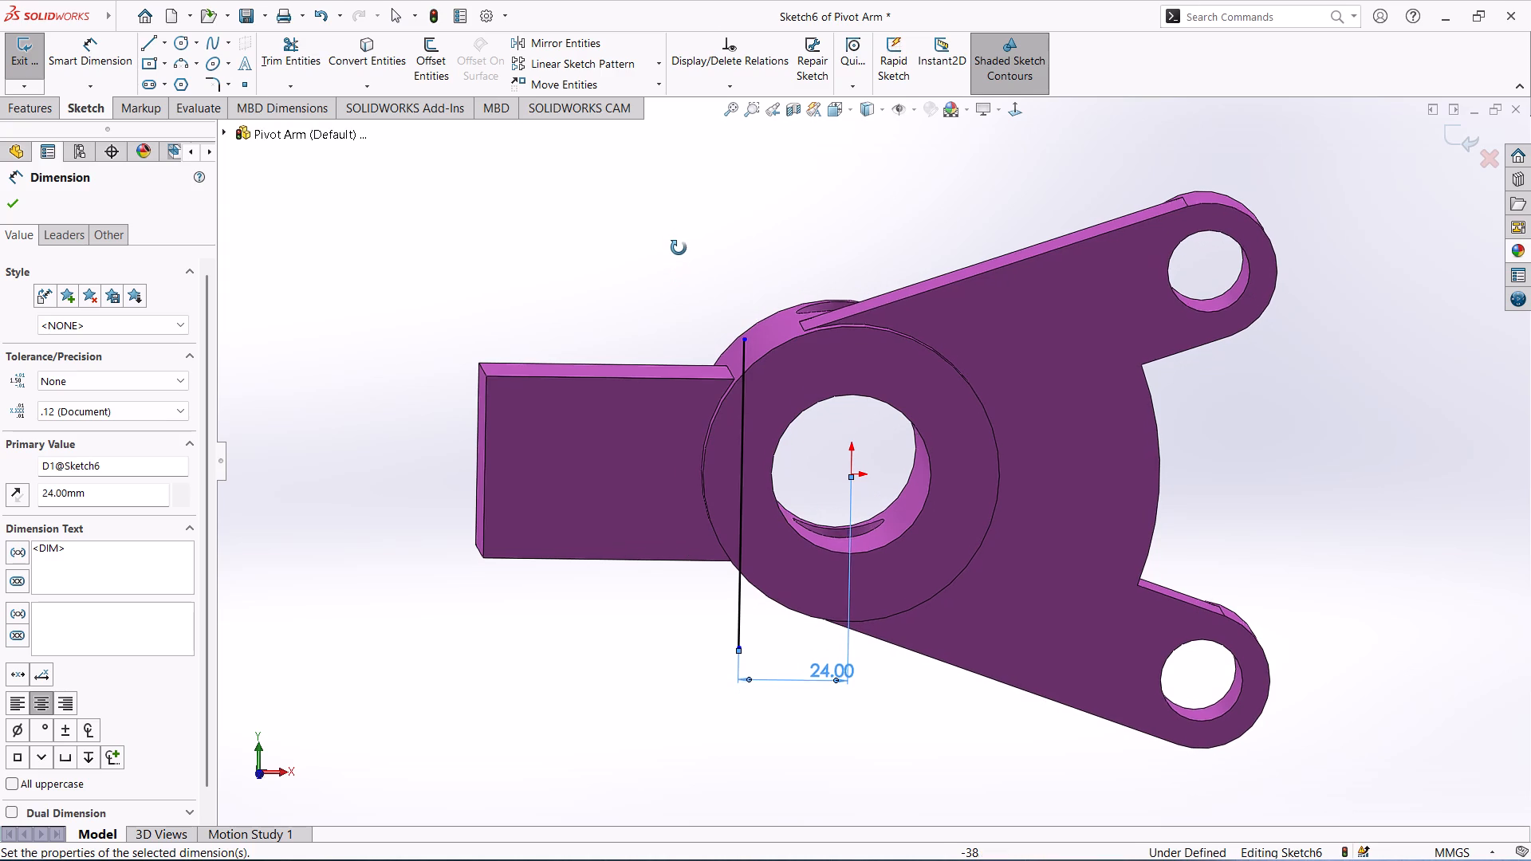
middle_drag(679, 248, 679, 227)
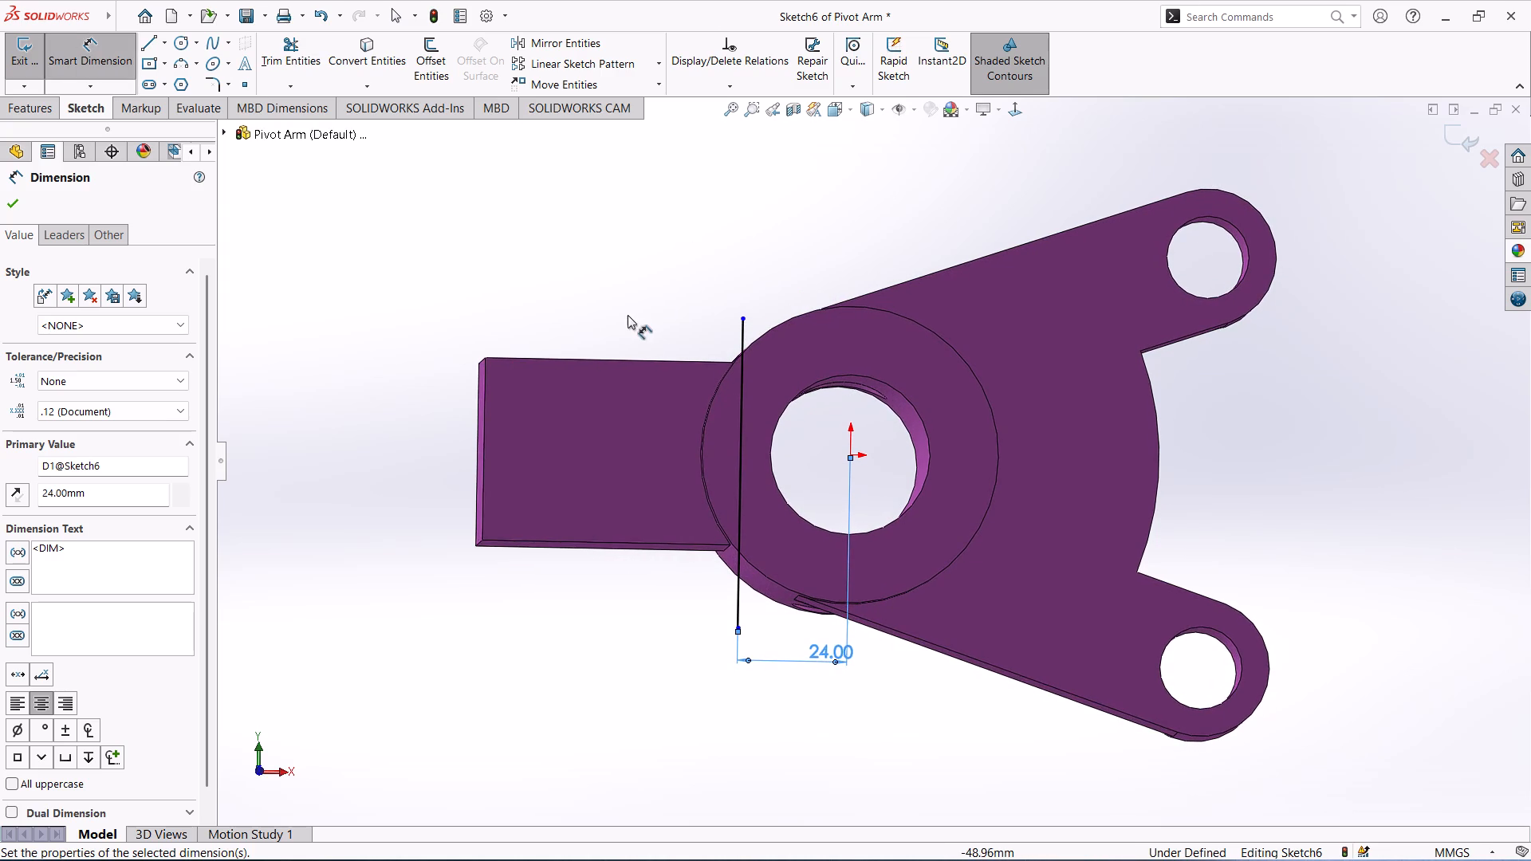
click(150, 39)
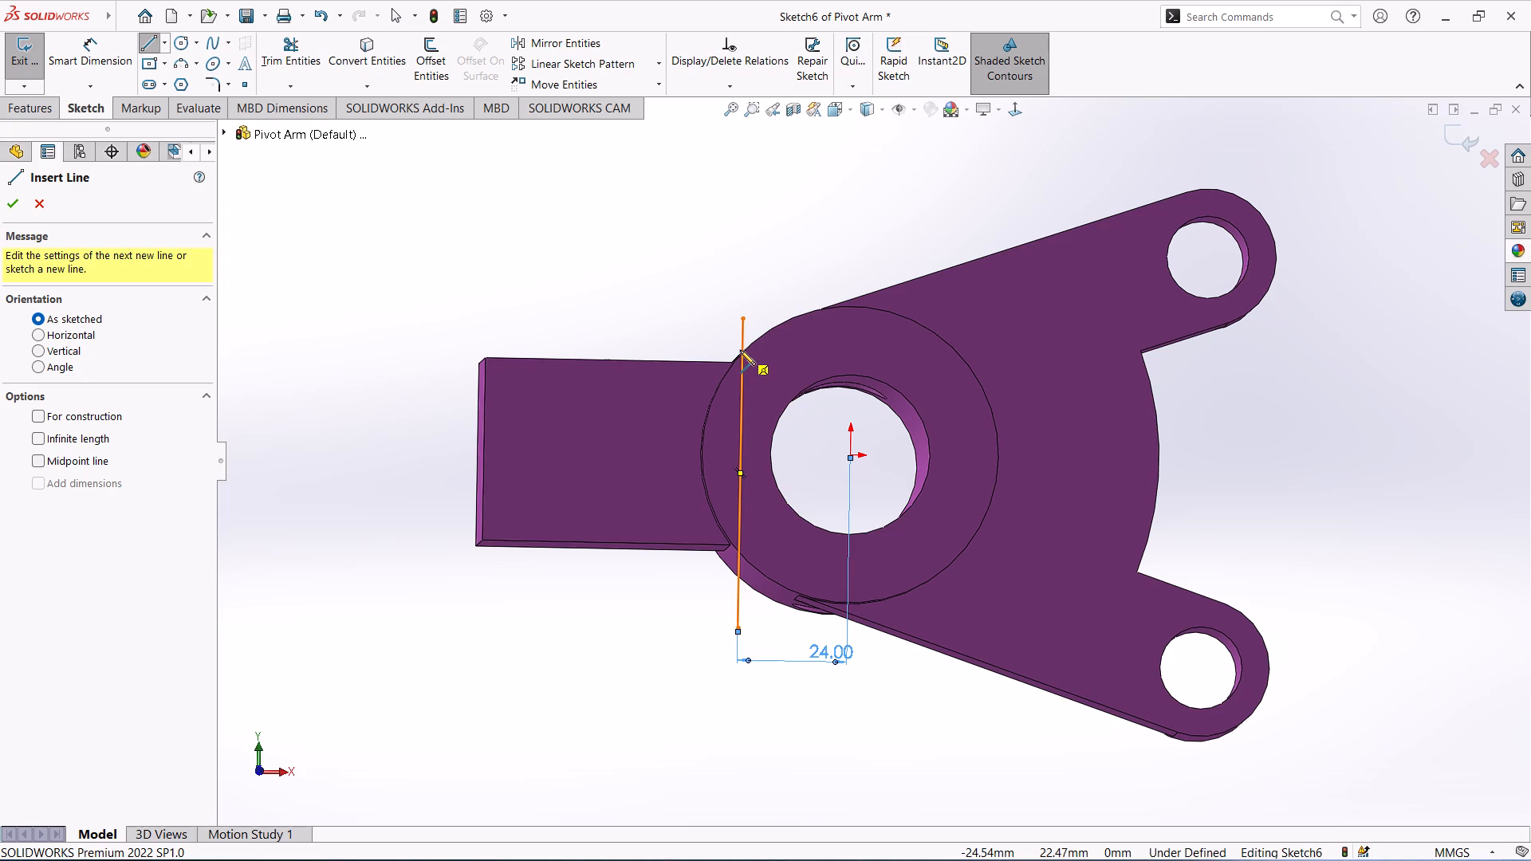
scroll(740, 350, down, 4)
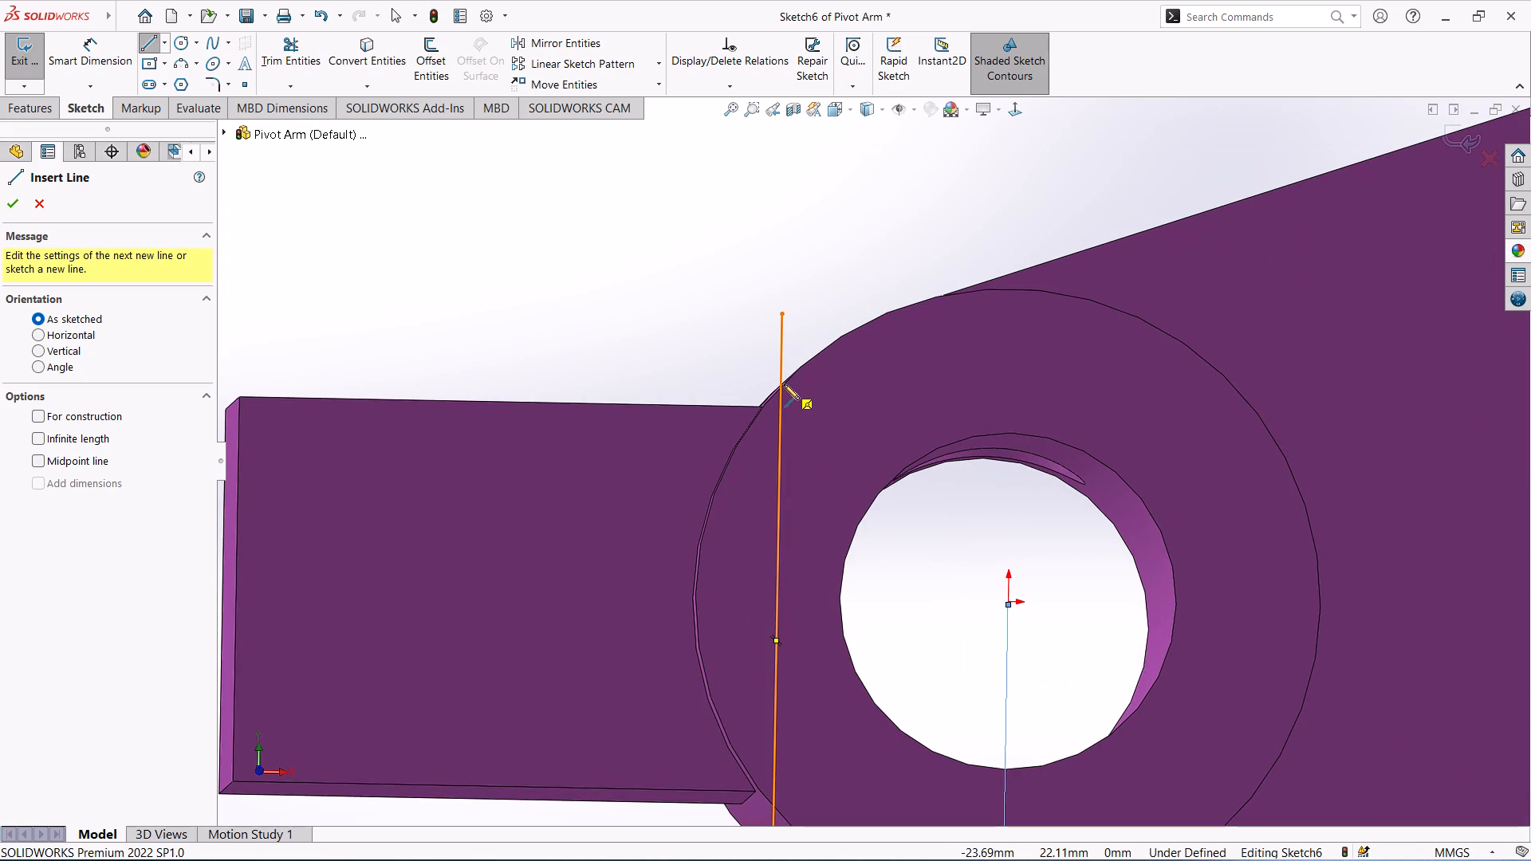
click(781, 384)
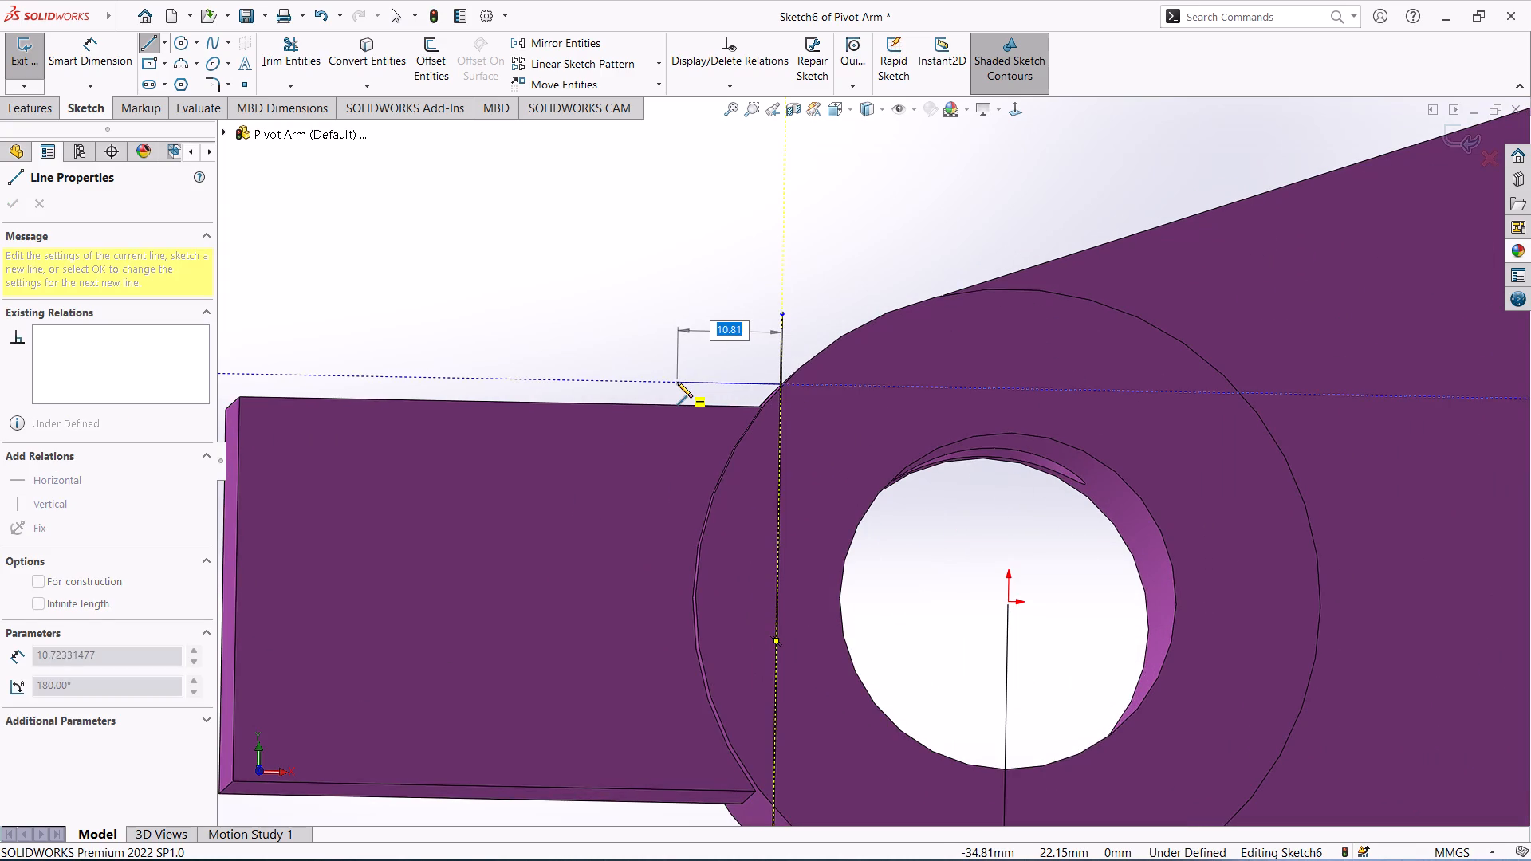
text(15)
key(Return)
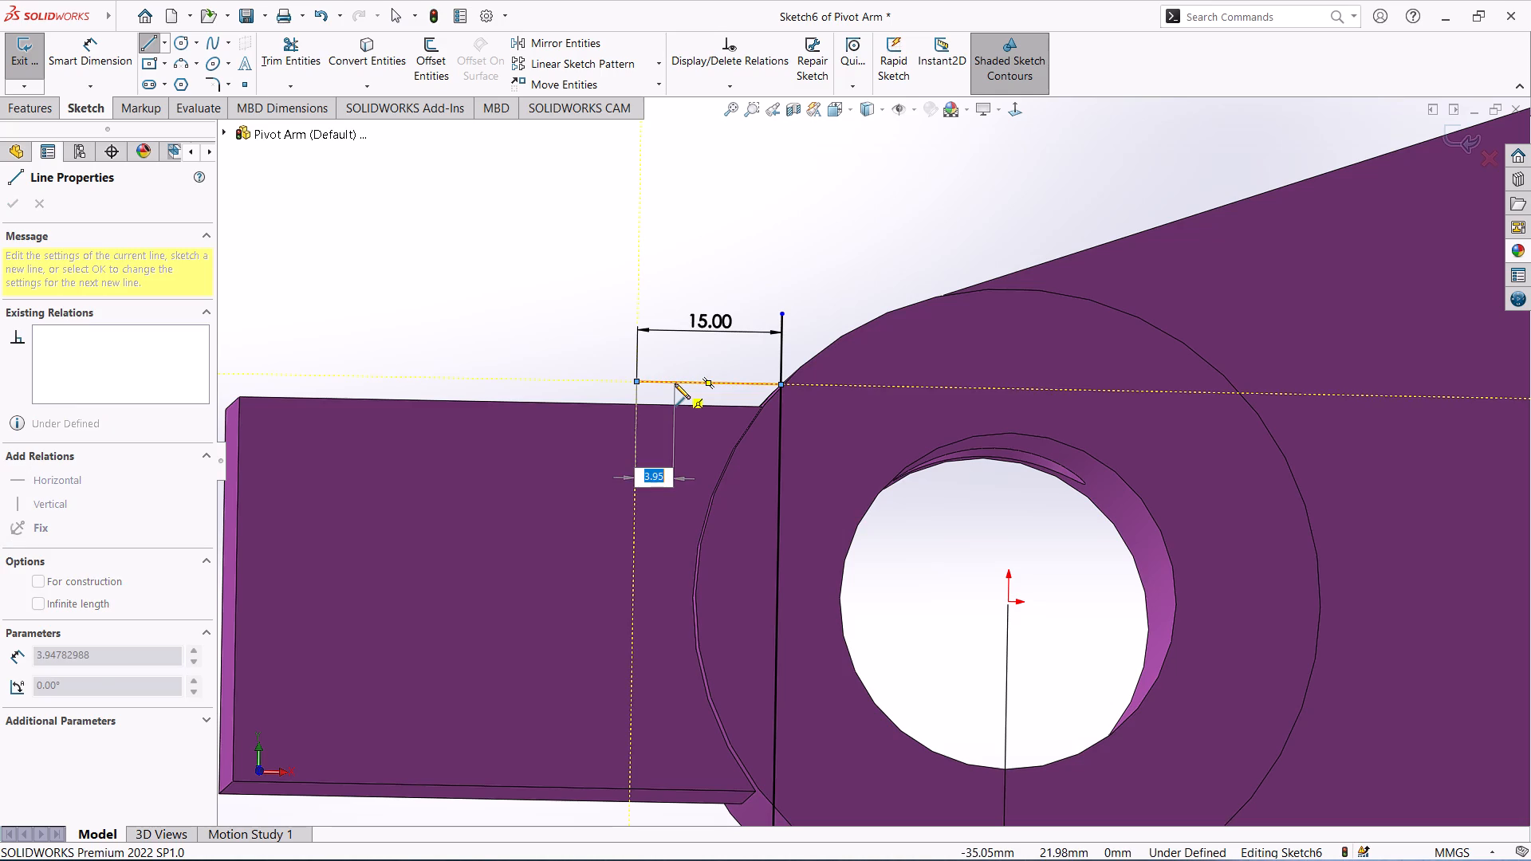
Draw a vertical line down from the free end of the 15 mm line to just past the block's lower edge.
scroll(661, 493, down, 3)
scroll(659, 541, up, 5)
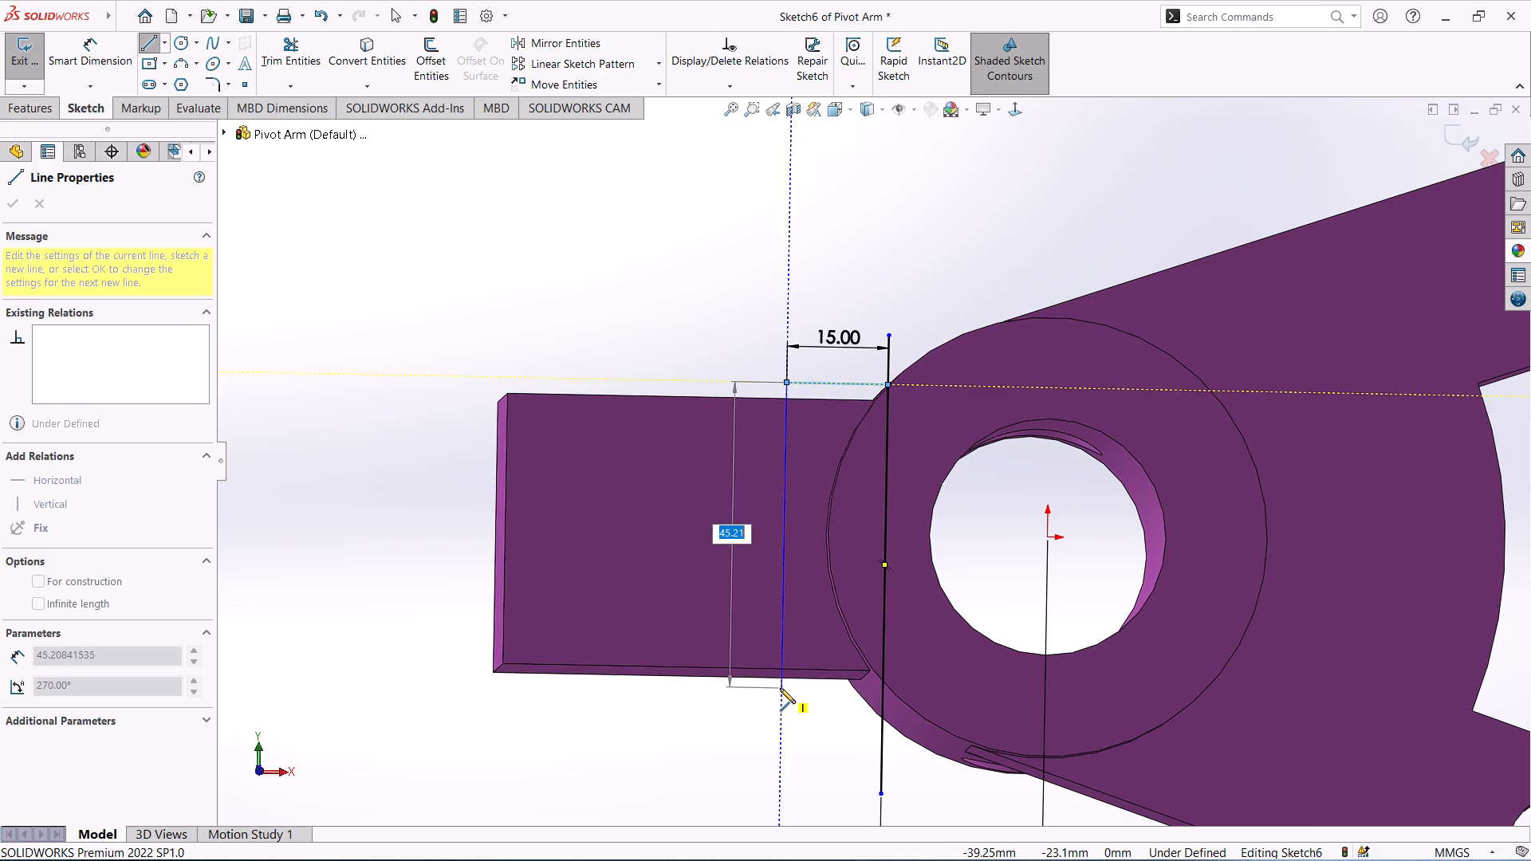
click(779, 720)
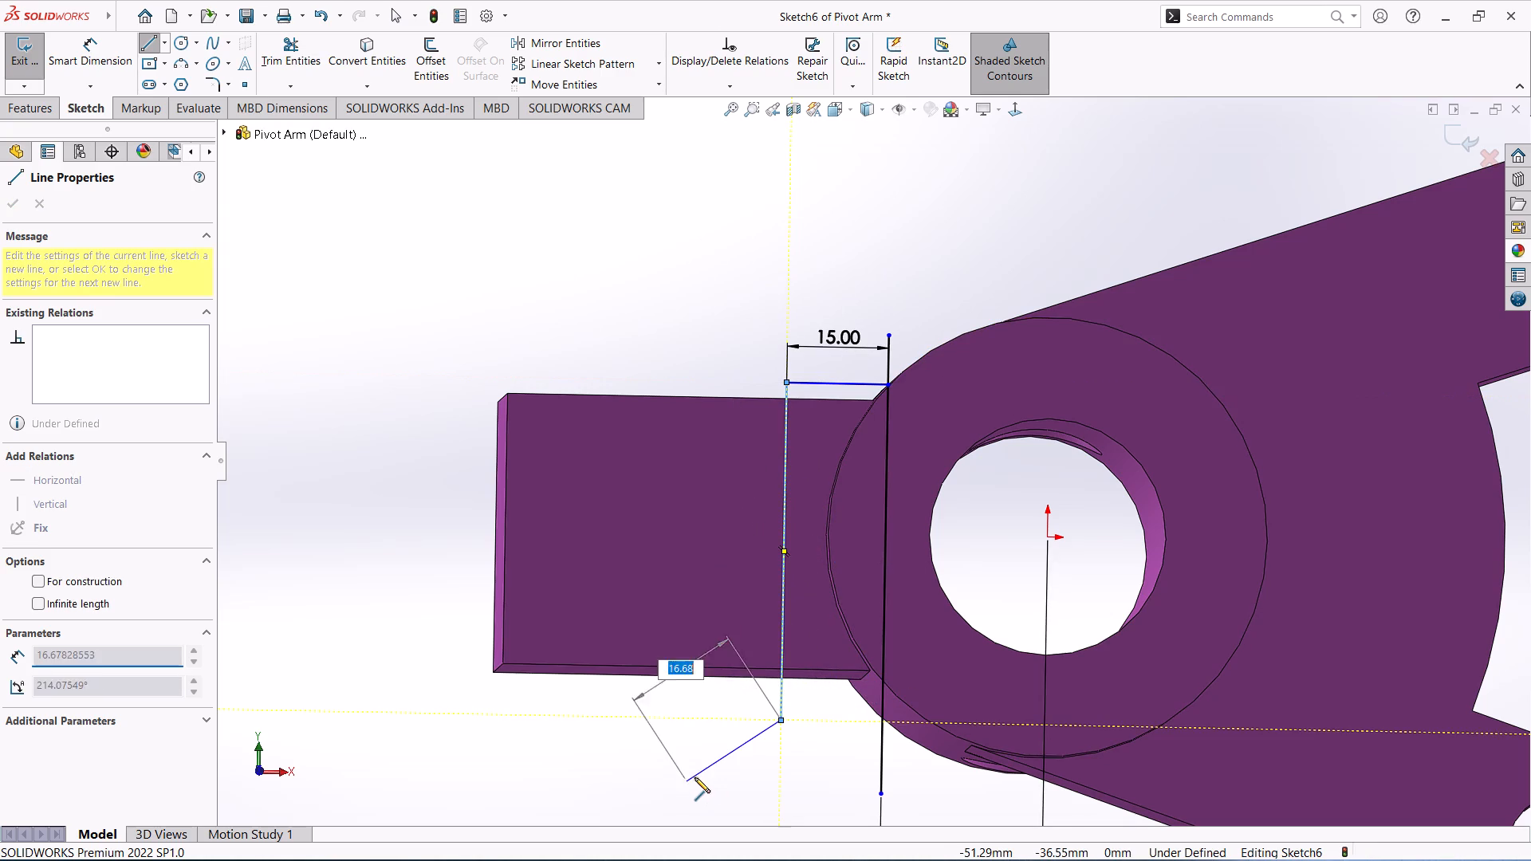
key(Escape)
Draw a horizontal line joining the two vertical lines near the block's lower edge, from the cylinder's outer edge.
right_drag(687, 730, 627, 725)
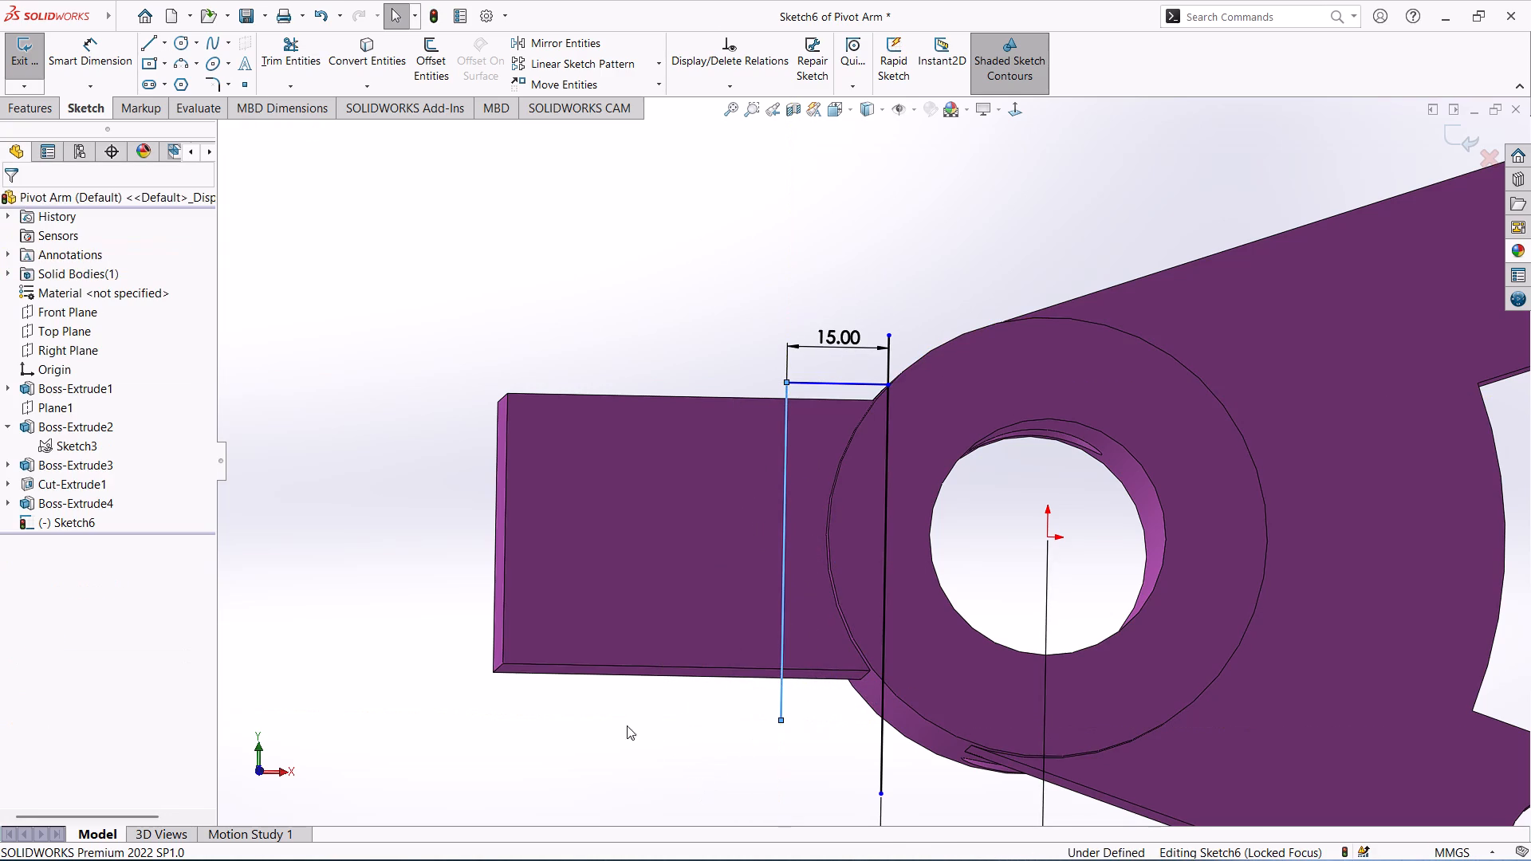
right_drag(627, 725, 502, 721)
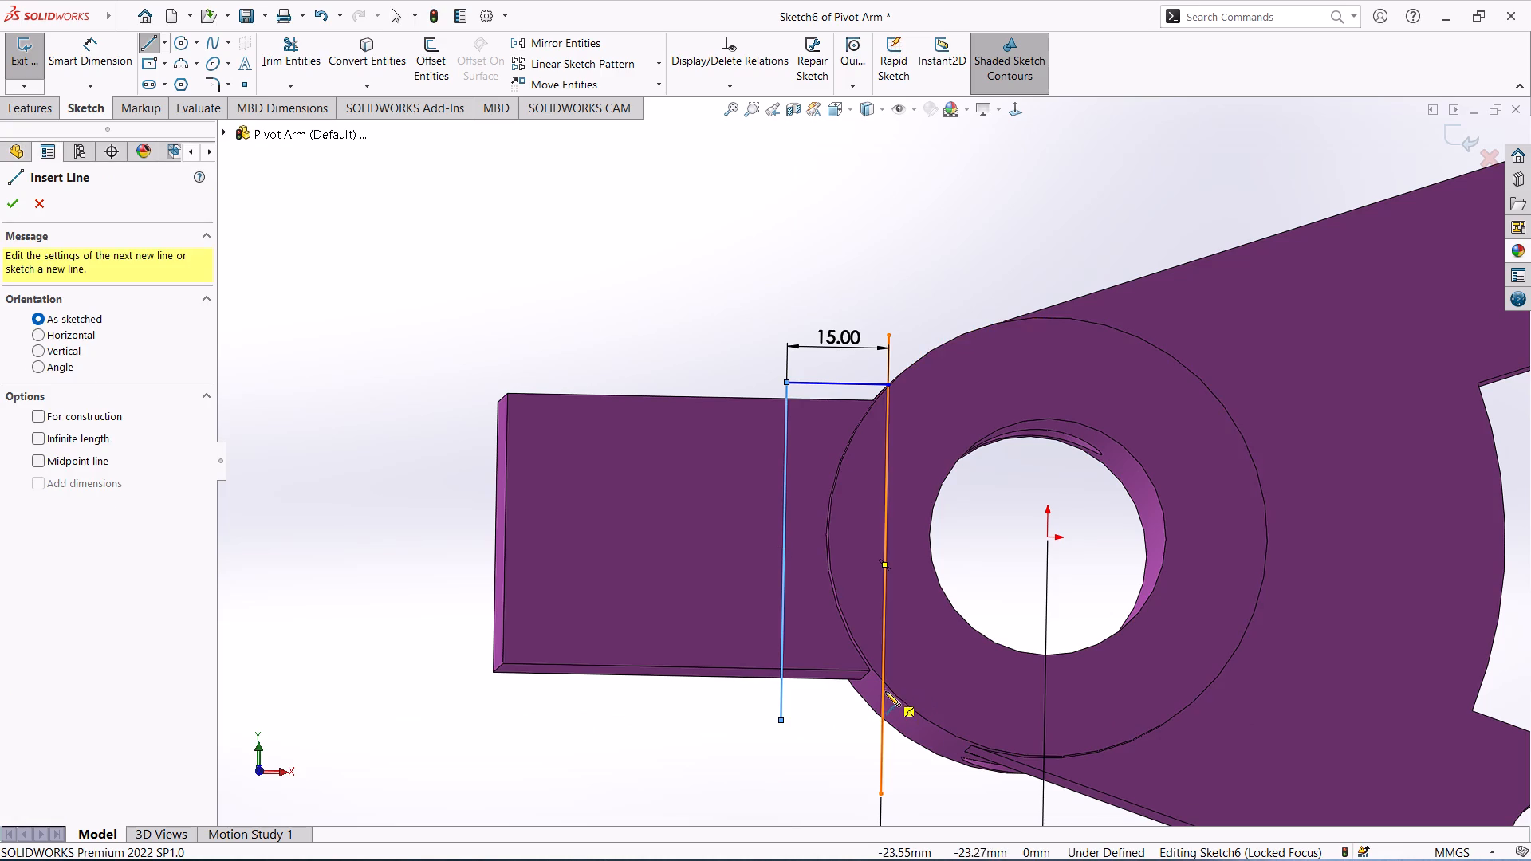
click(884, 681)
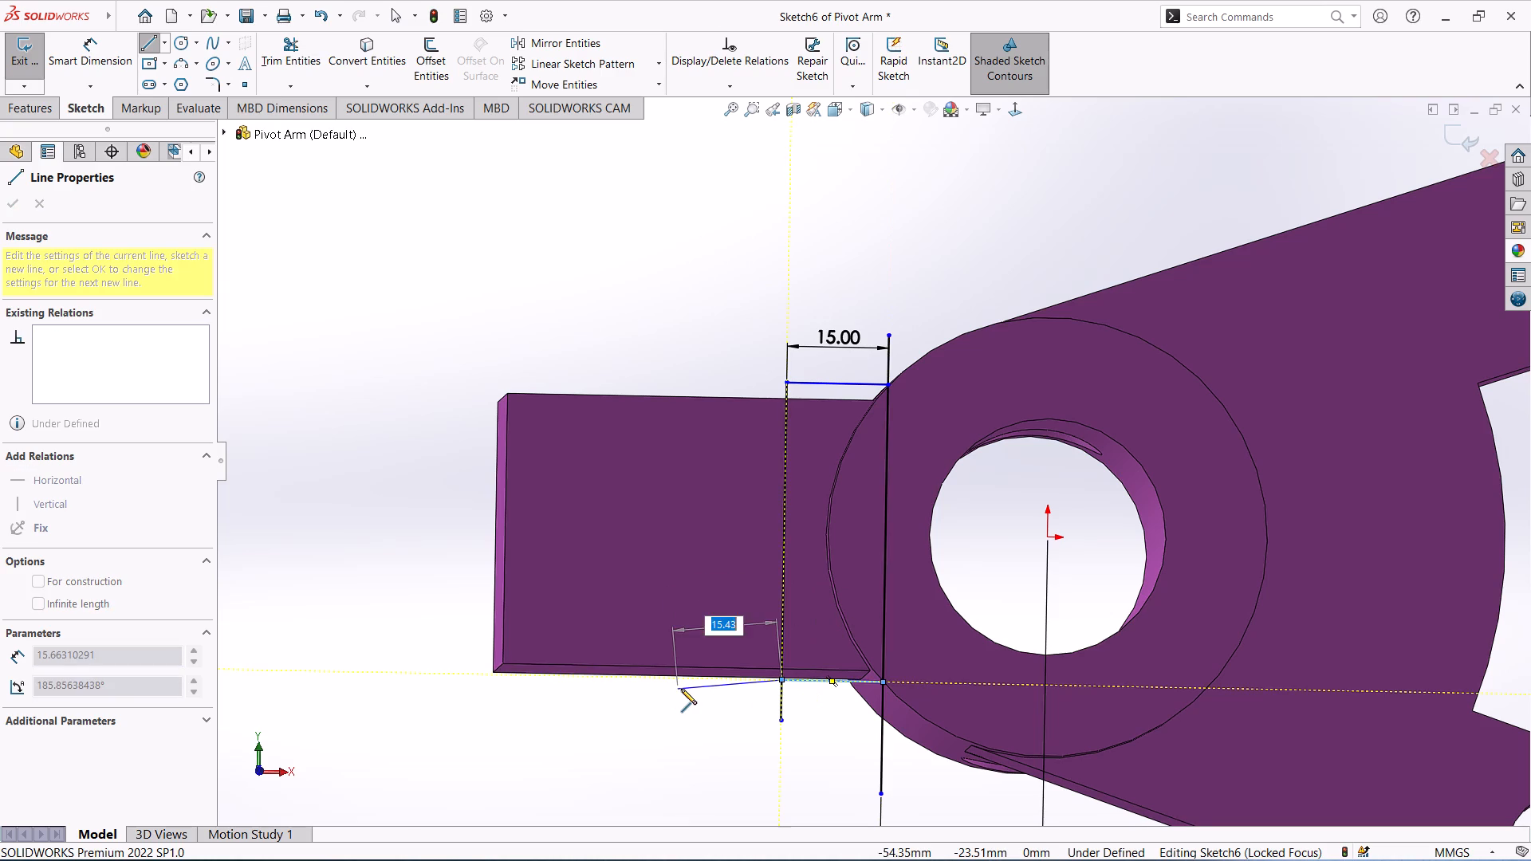
key(Escape)
Trim the overhanging ends of both vertical lines to leave a closed rectangle.
middle_drag(711, 372, 707, 407)
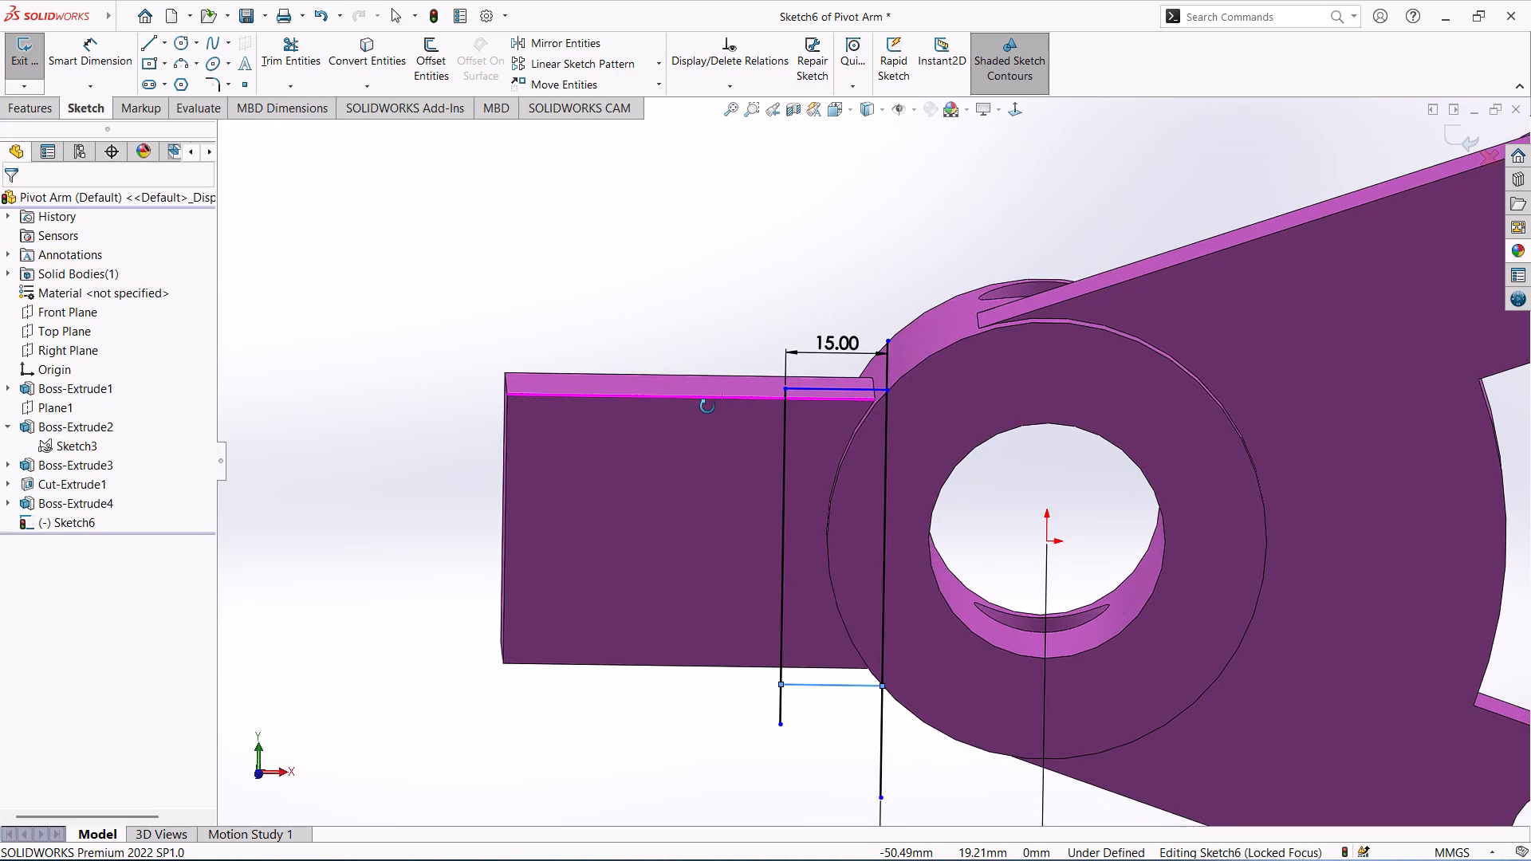
middle_drag(707, 407, 712, 397)
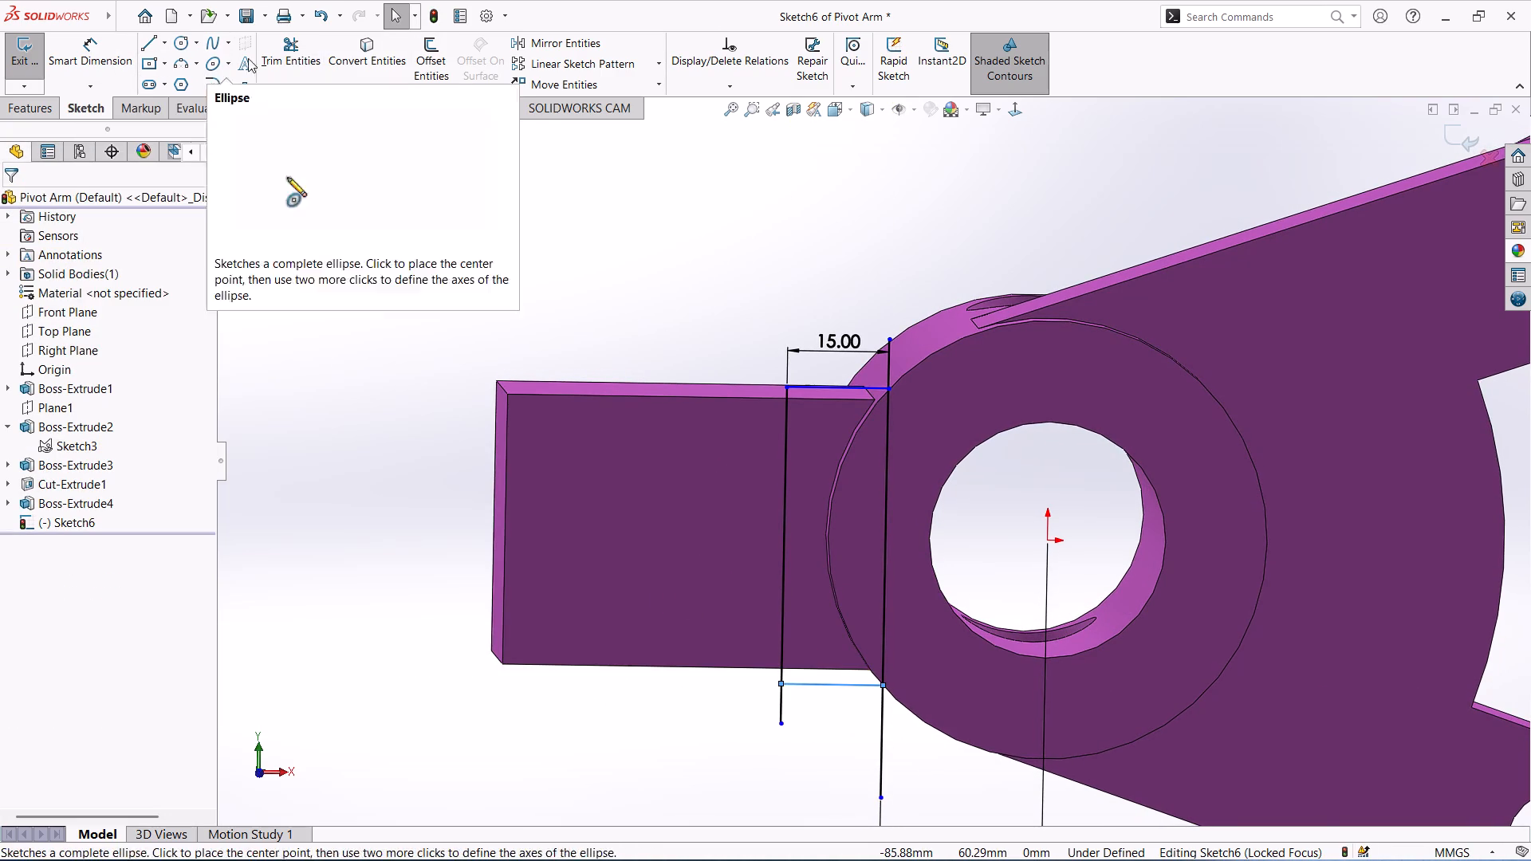
click(283, 49)
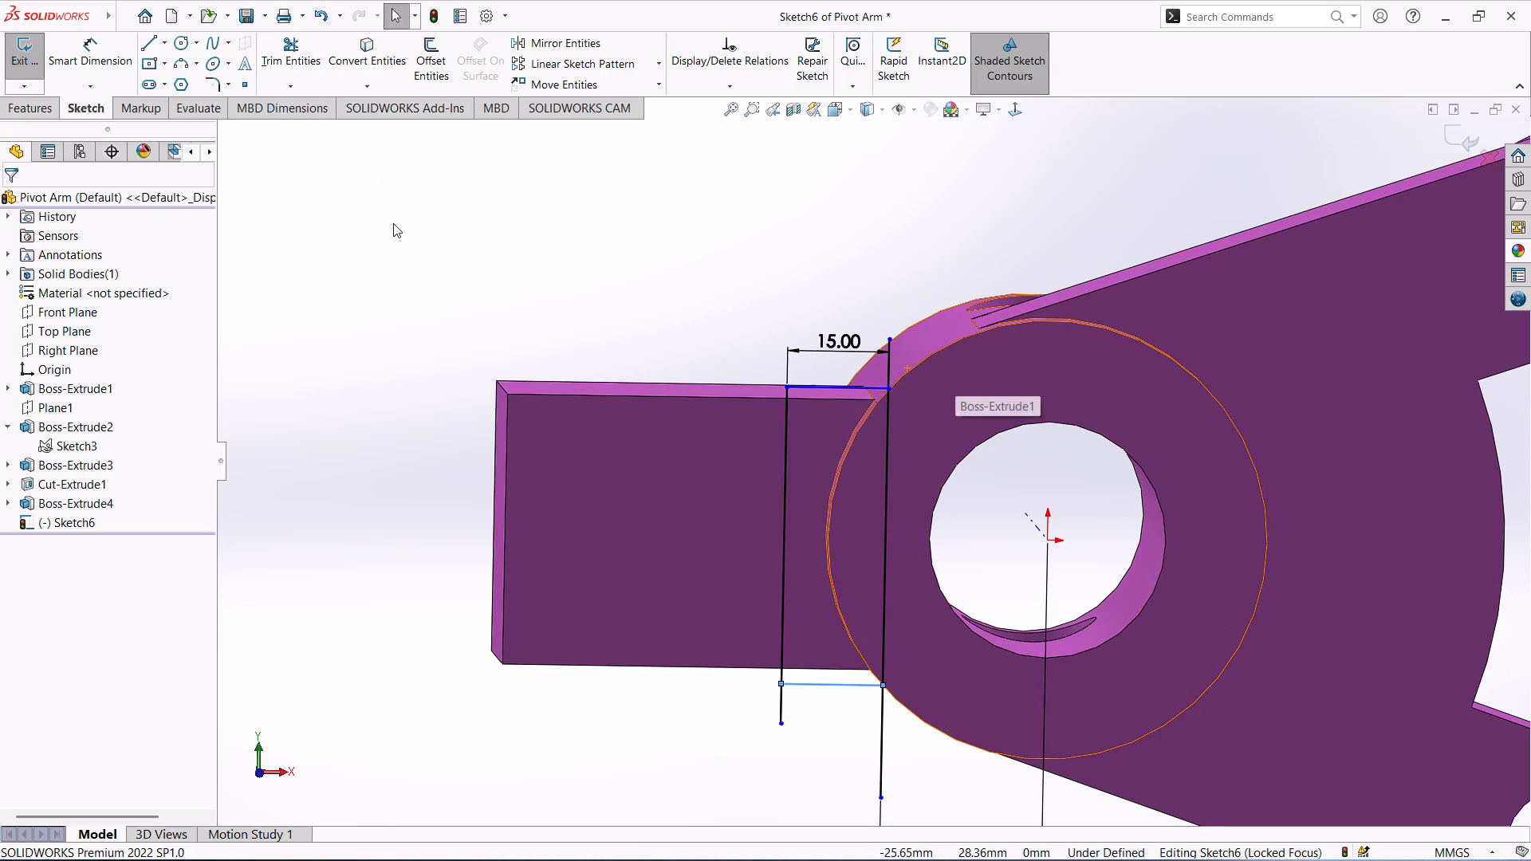
click(304, 53)
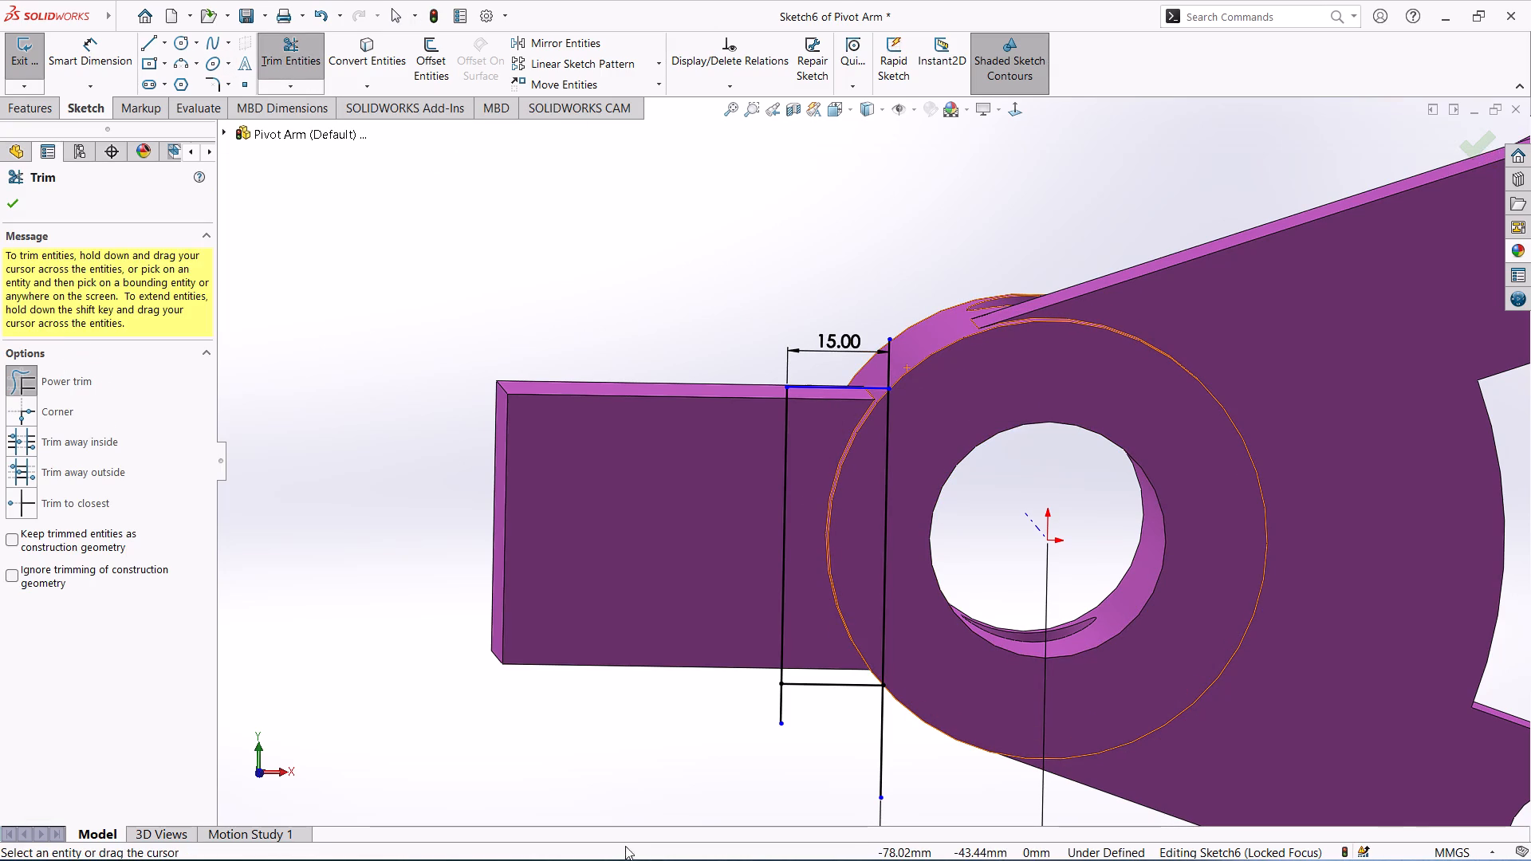
drag(730, 710, 939, 737)
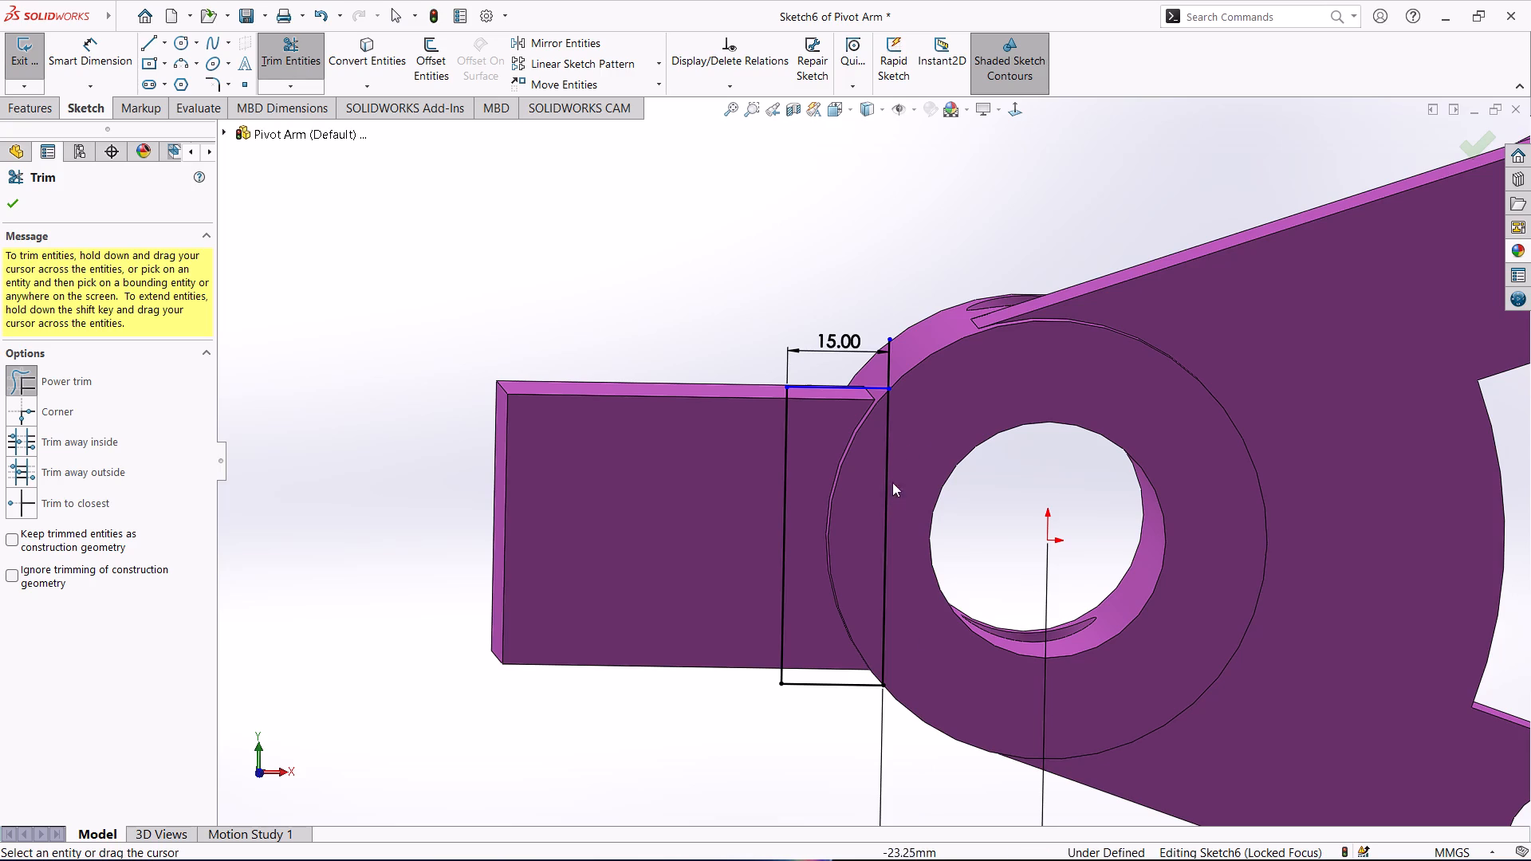
drag(945, 371, 882, 359)
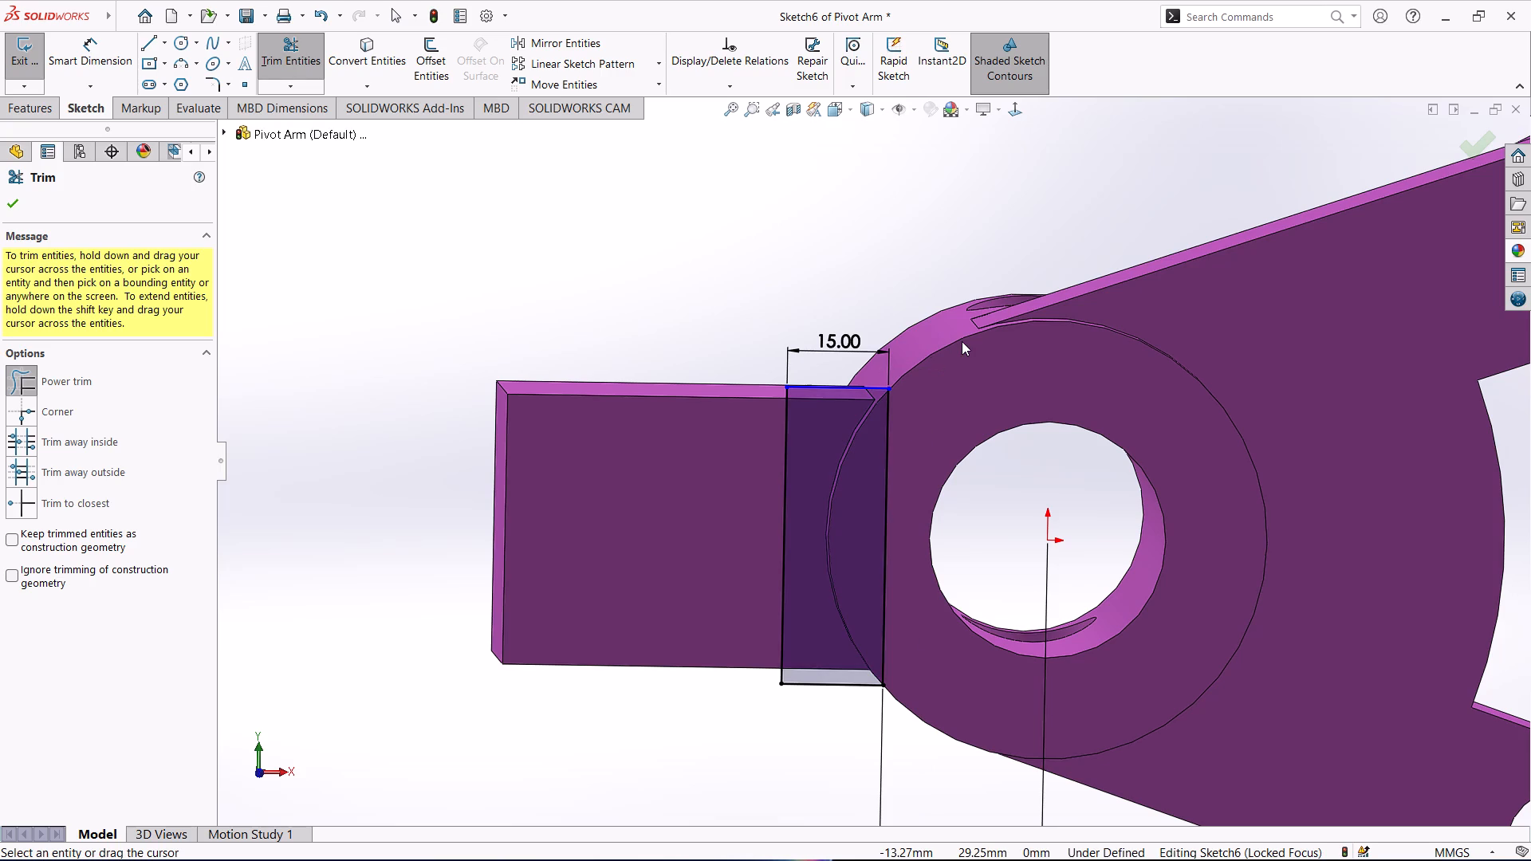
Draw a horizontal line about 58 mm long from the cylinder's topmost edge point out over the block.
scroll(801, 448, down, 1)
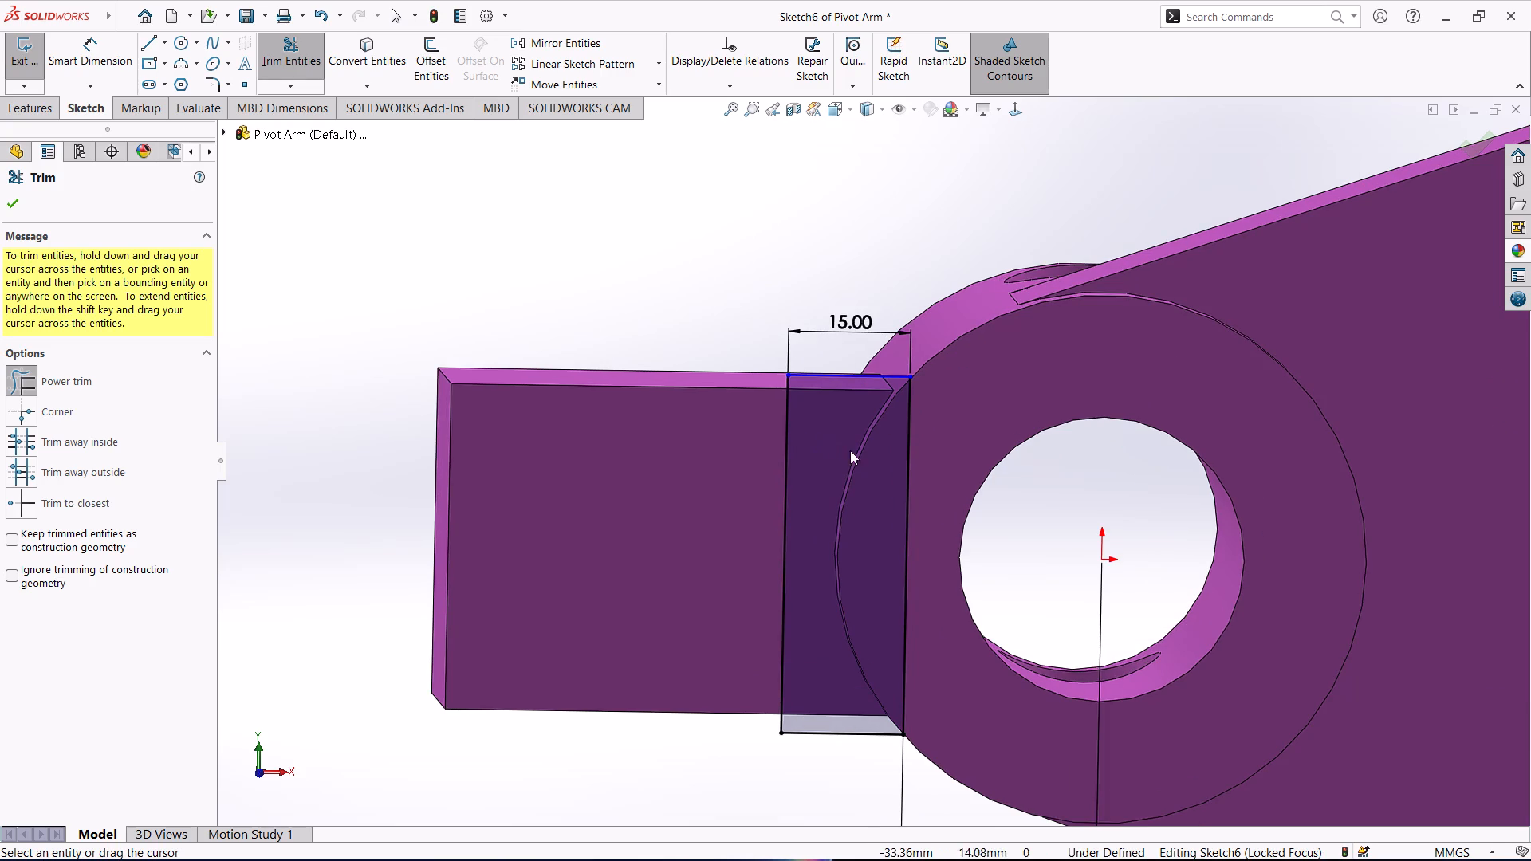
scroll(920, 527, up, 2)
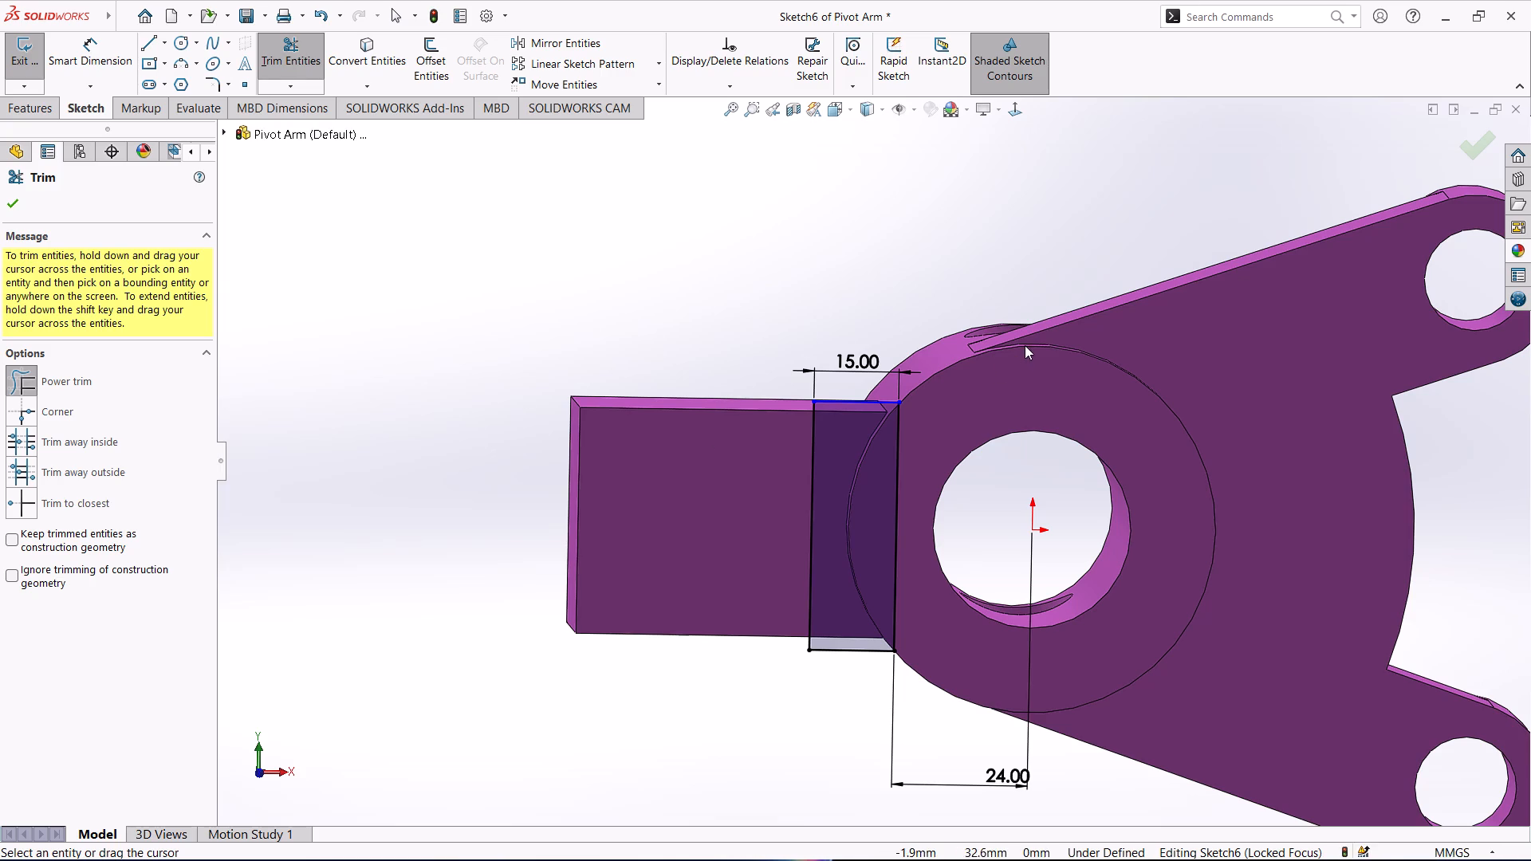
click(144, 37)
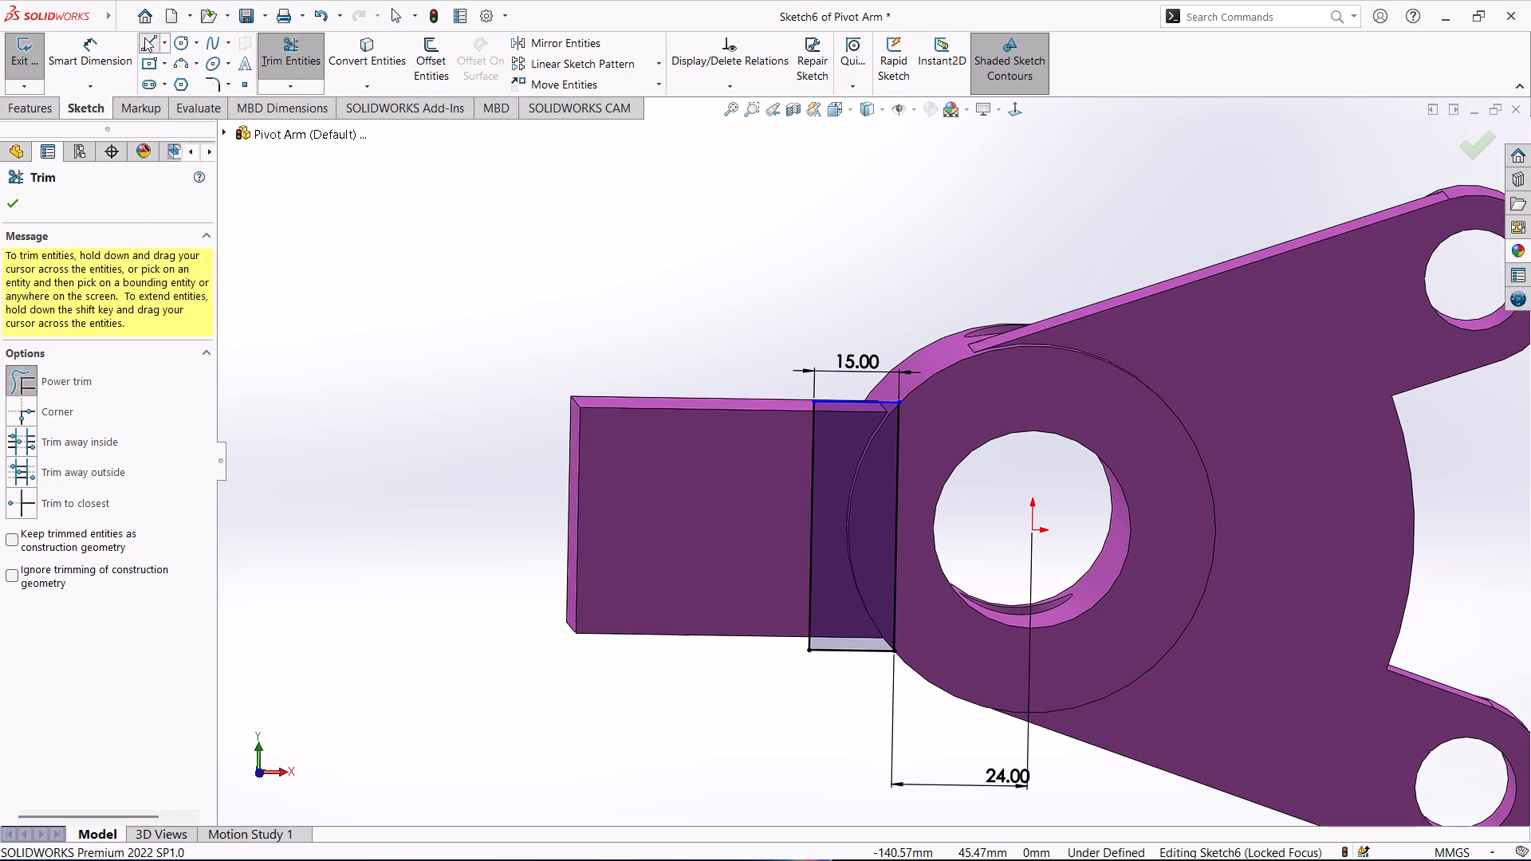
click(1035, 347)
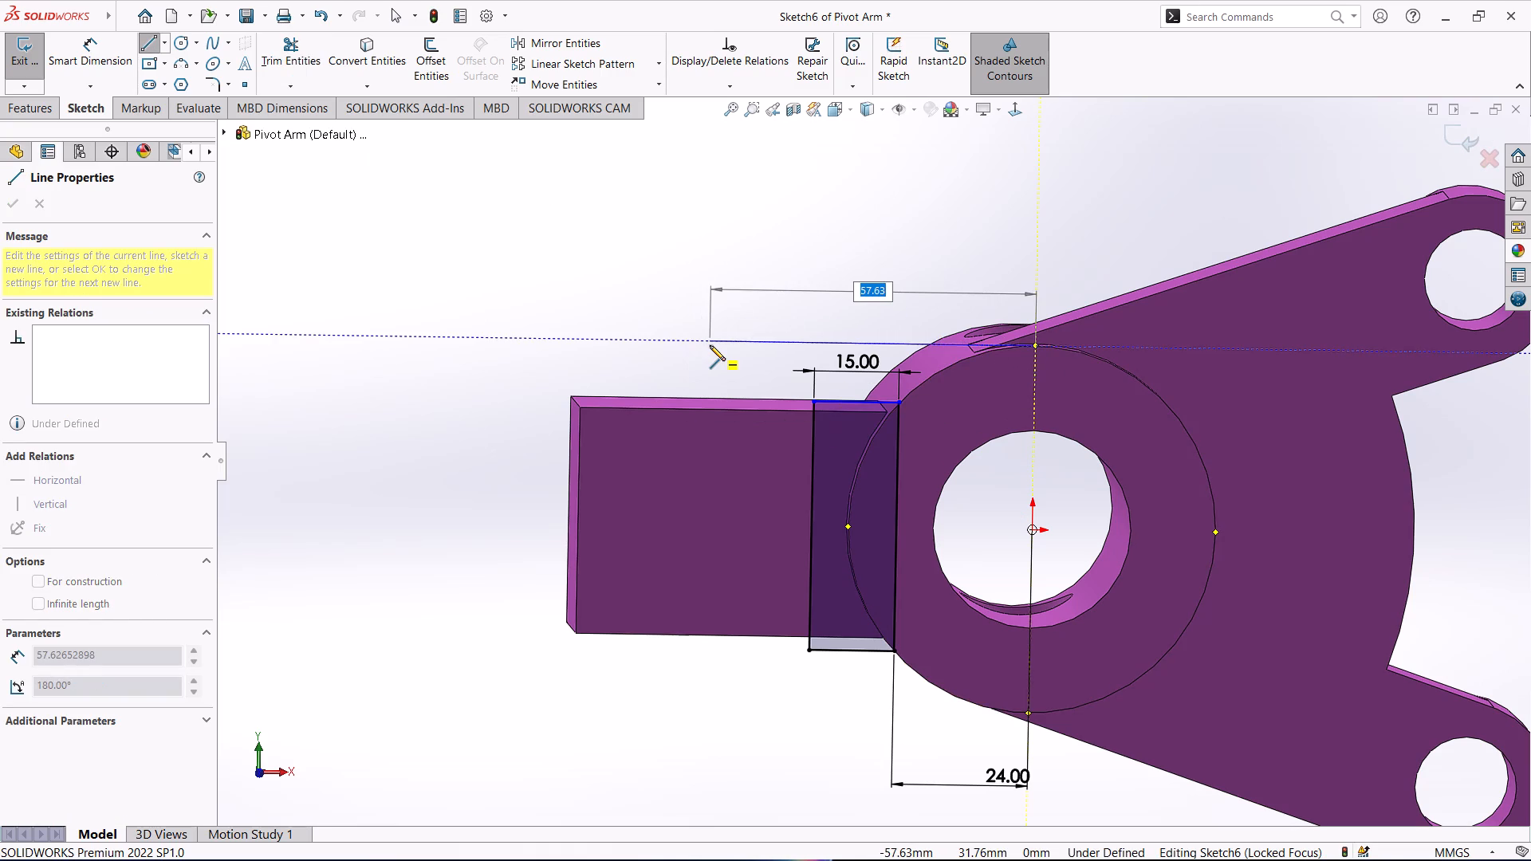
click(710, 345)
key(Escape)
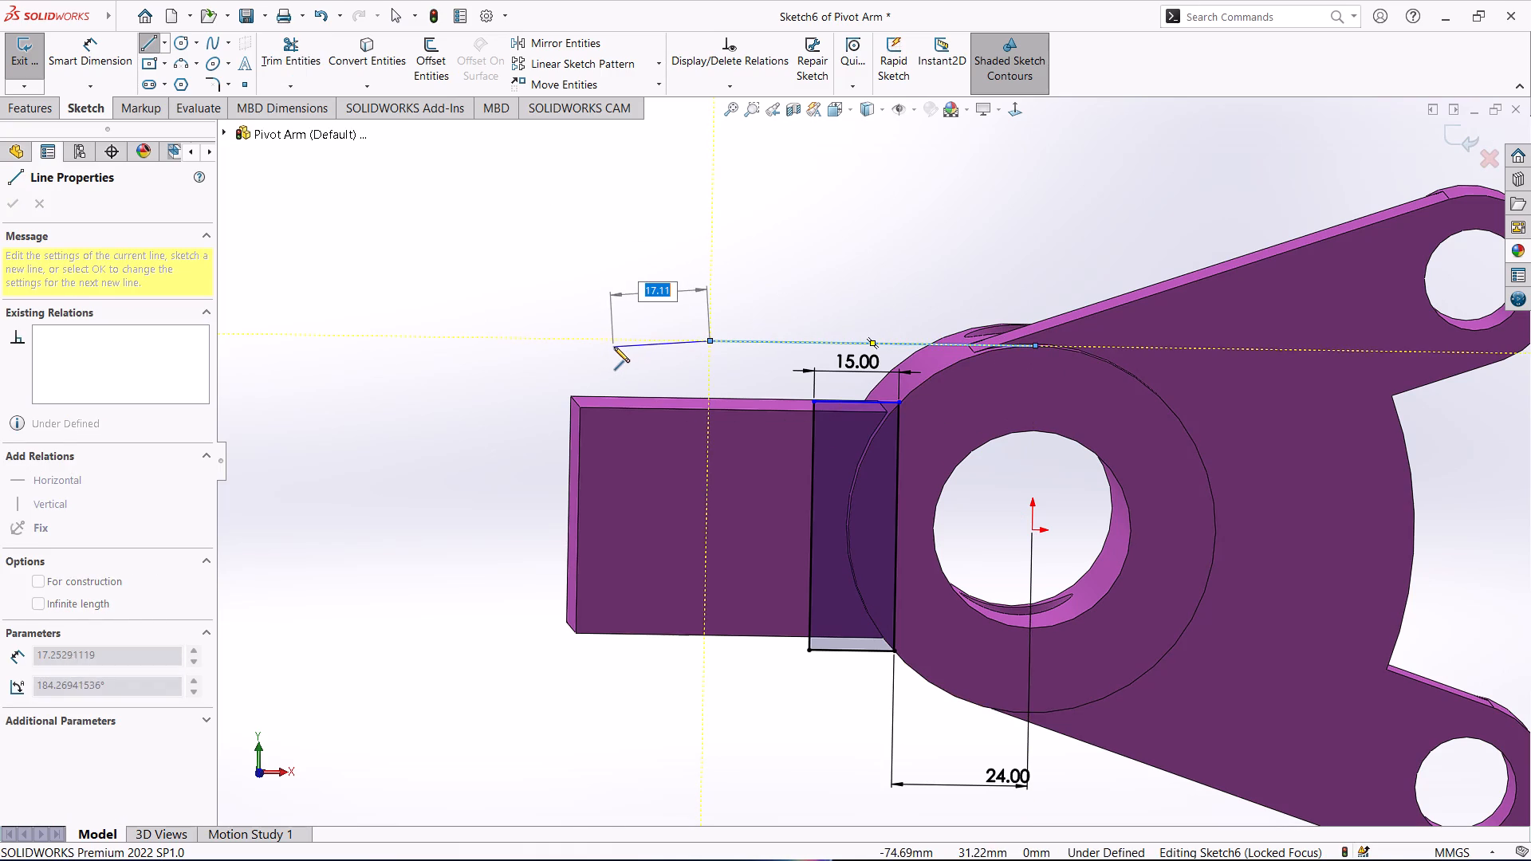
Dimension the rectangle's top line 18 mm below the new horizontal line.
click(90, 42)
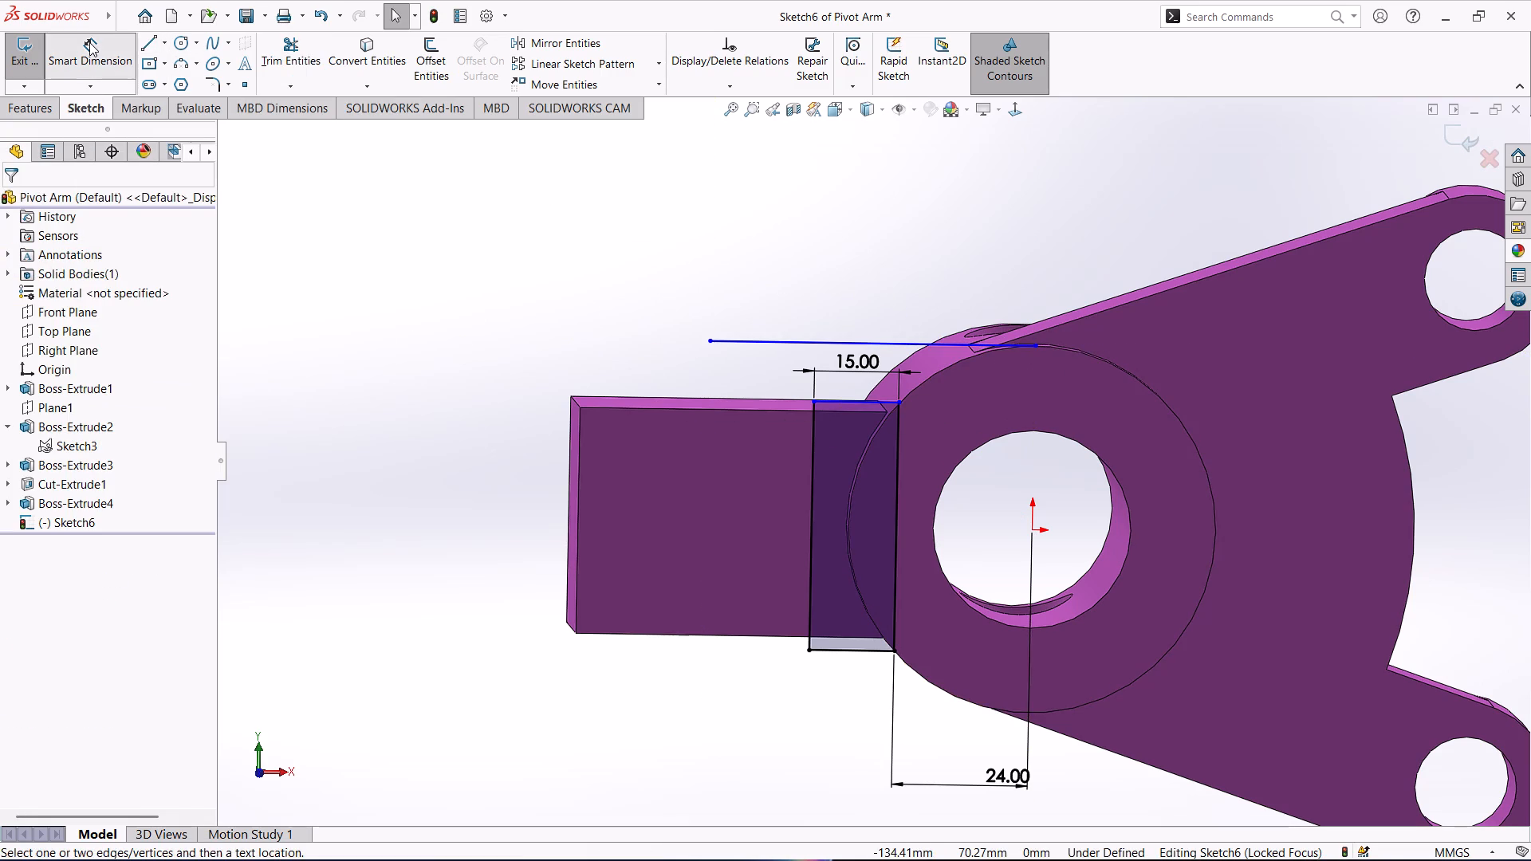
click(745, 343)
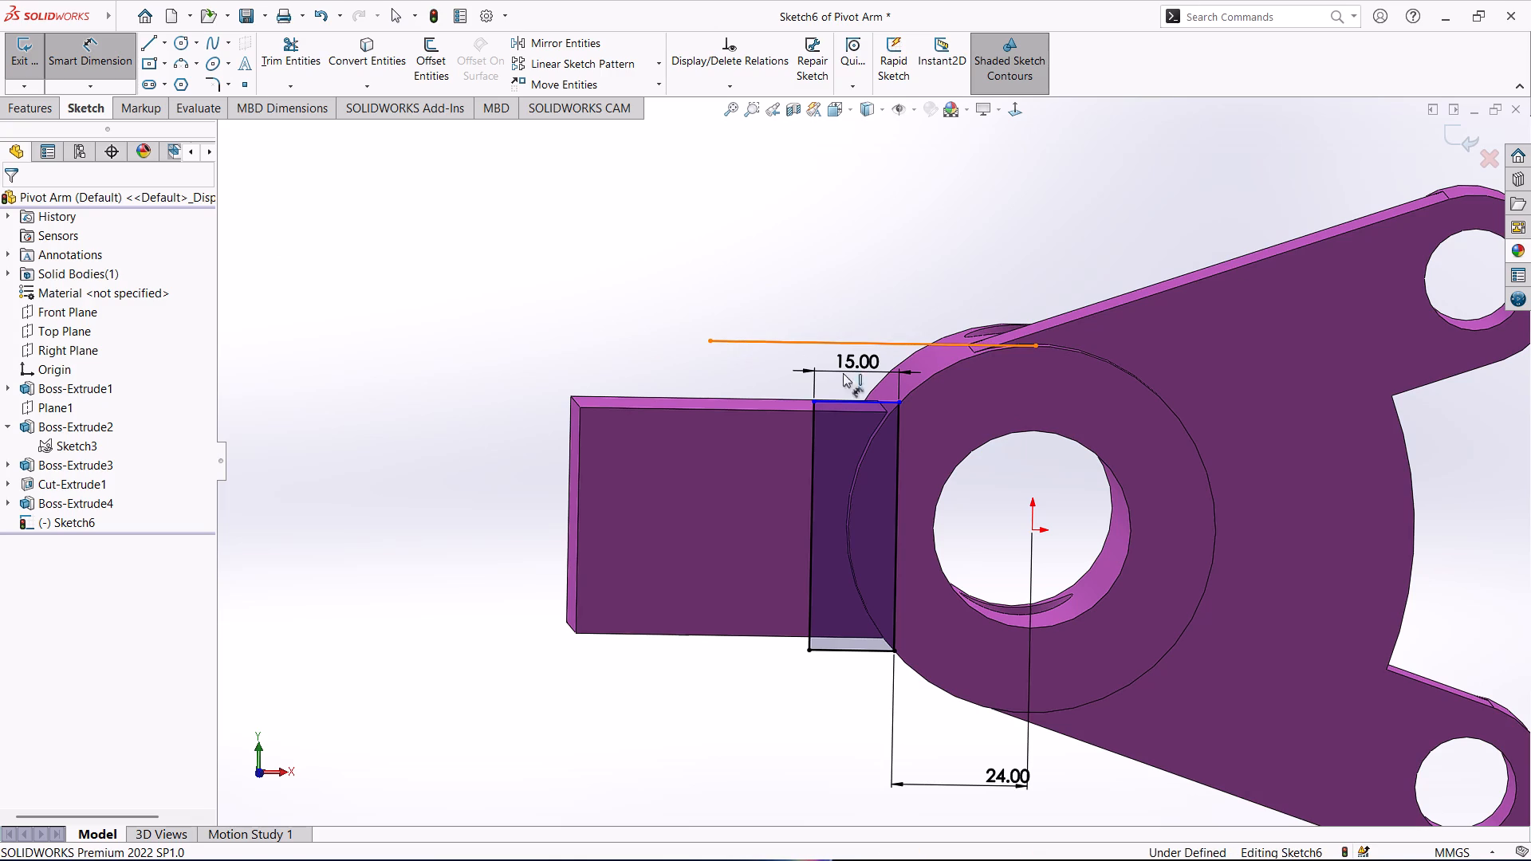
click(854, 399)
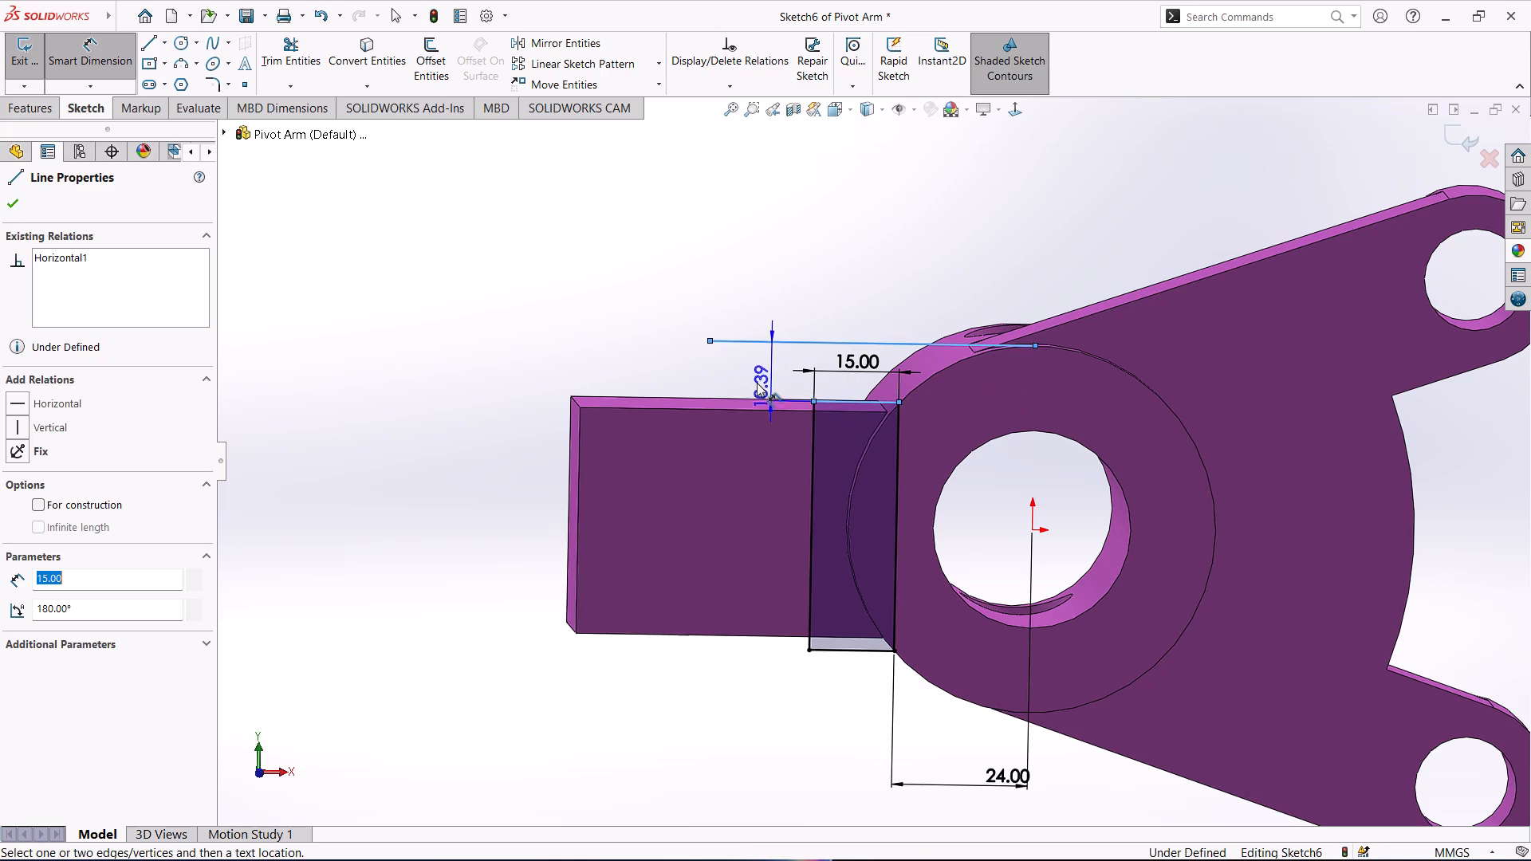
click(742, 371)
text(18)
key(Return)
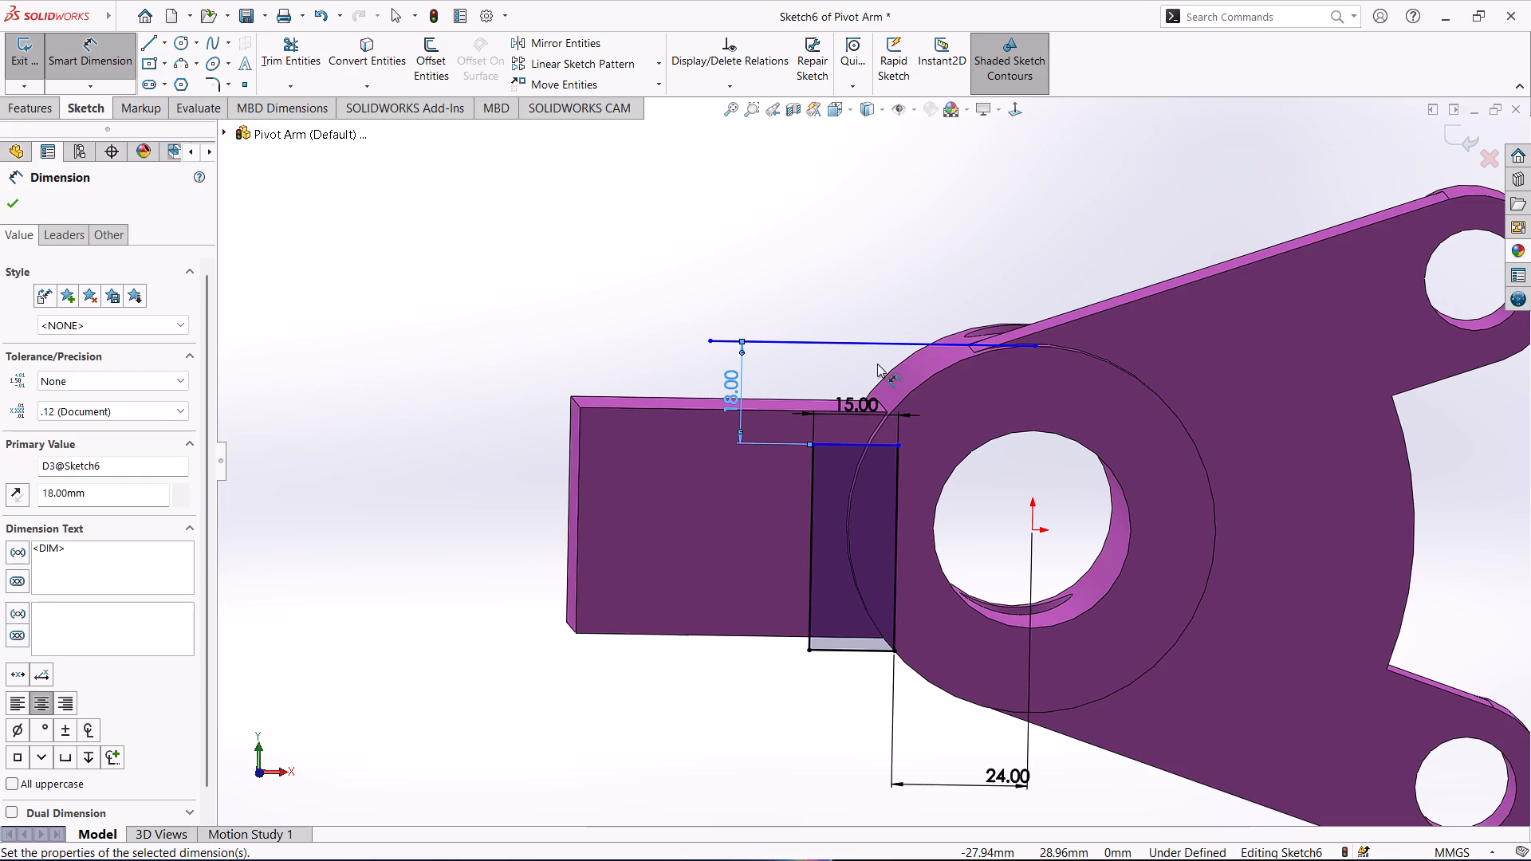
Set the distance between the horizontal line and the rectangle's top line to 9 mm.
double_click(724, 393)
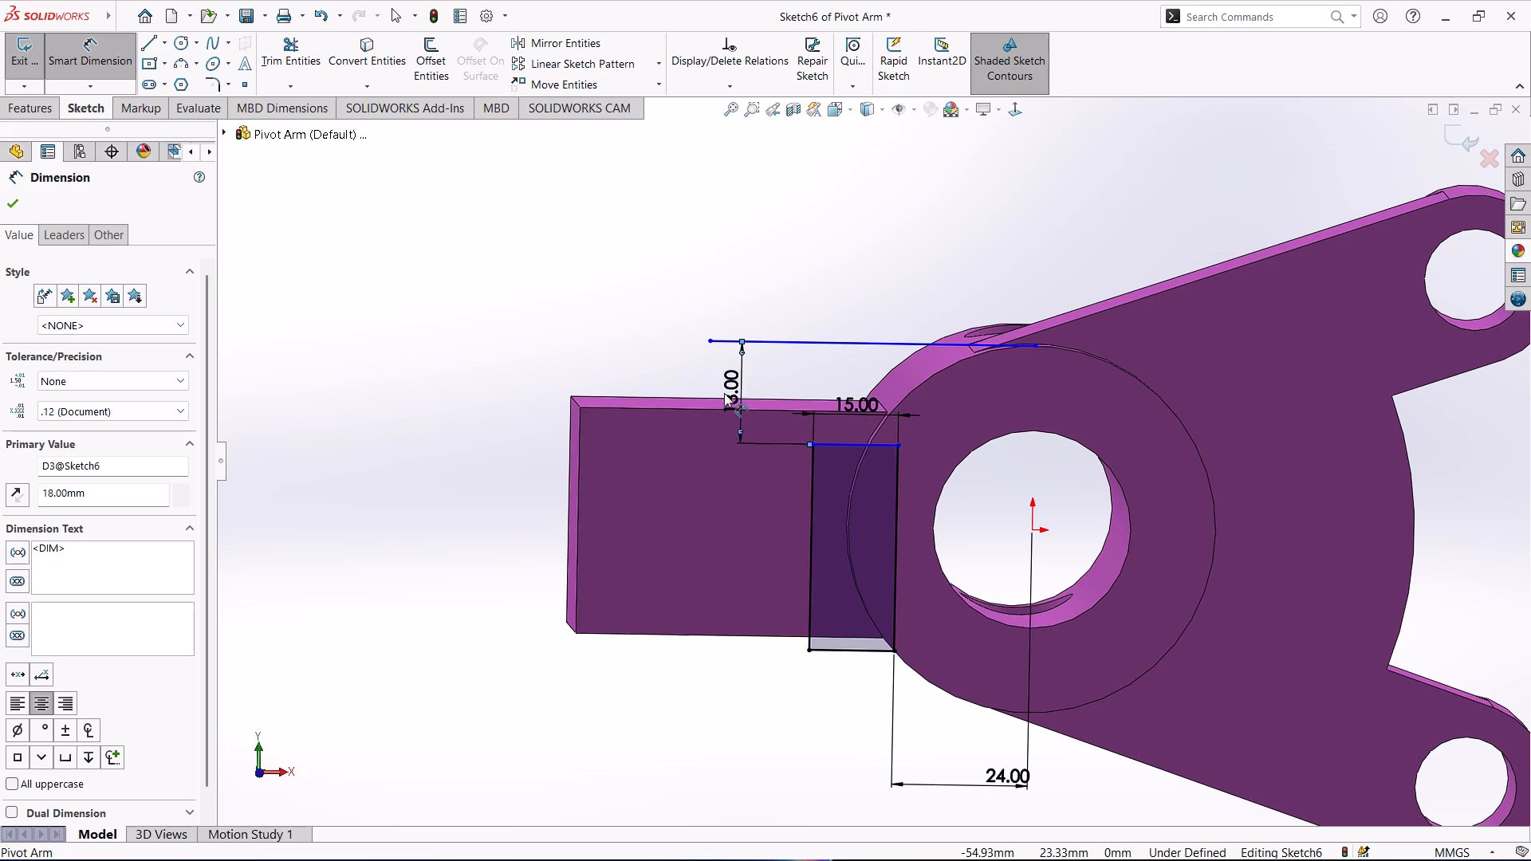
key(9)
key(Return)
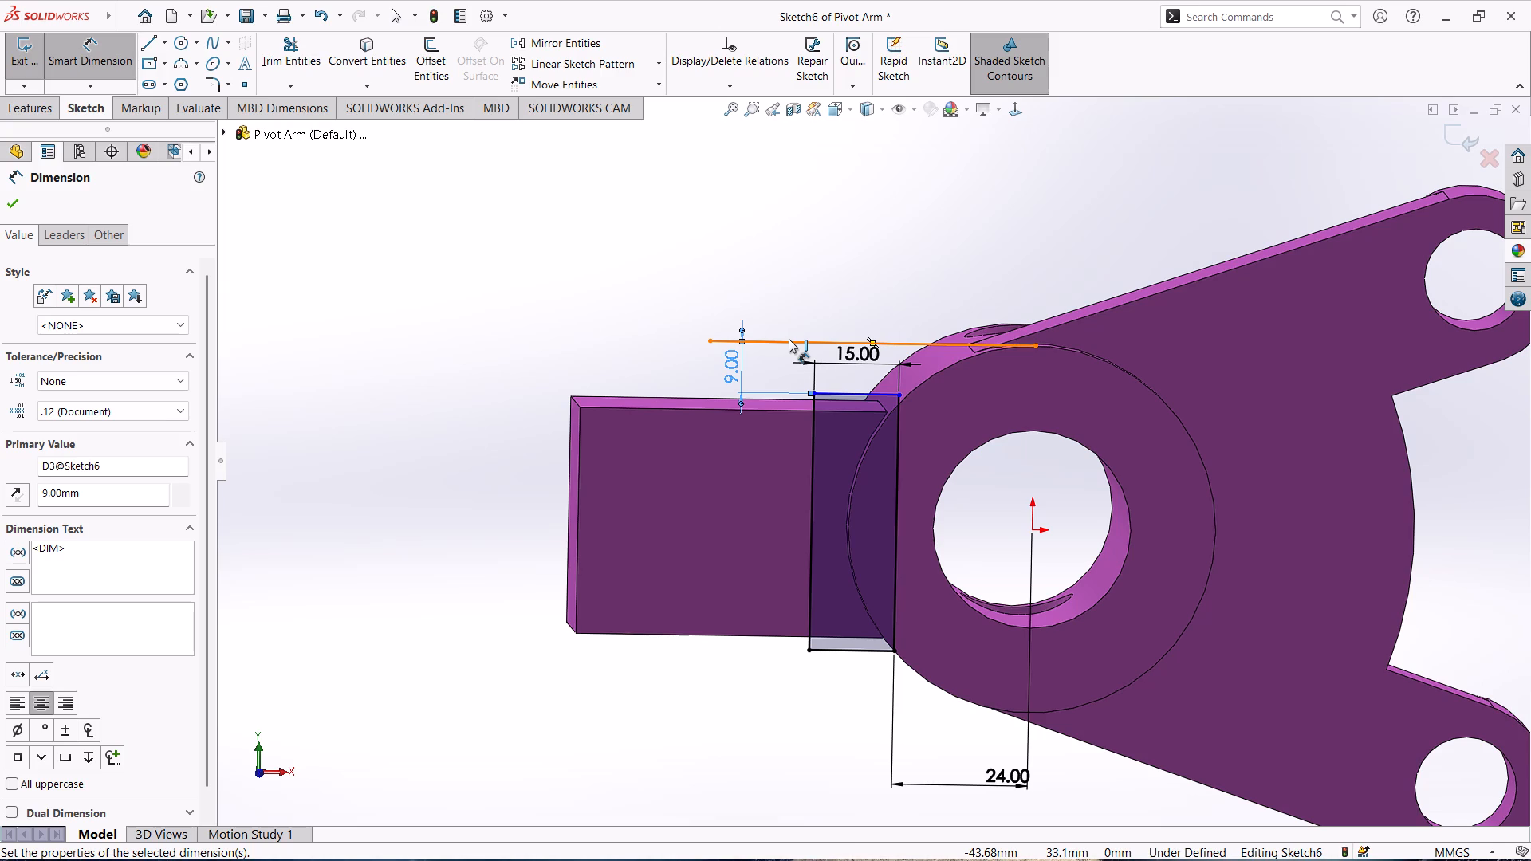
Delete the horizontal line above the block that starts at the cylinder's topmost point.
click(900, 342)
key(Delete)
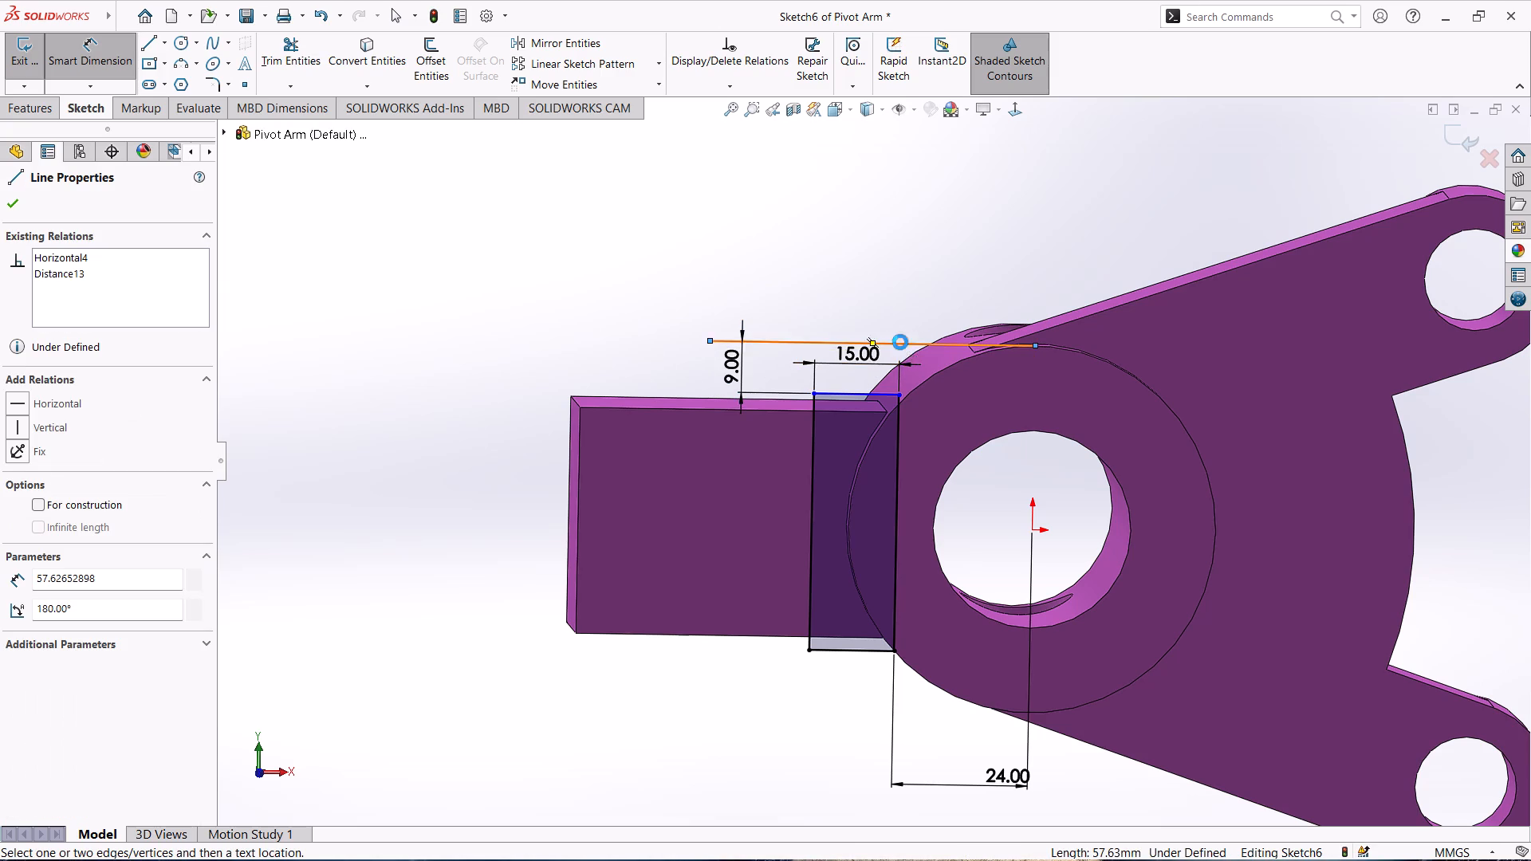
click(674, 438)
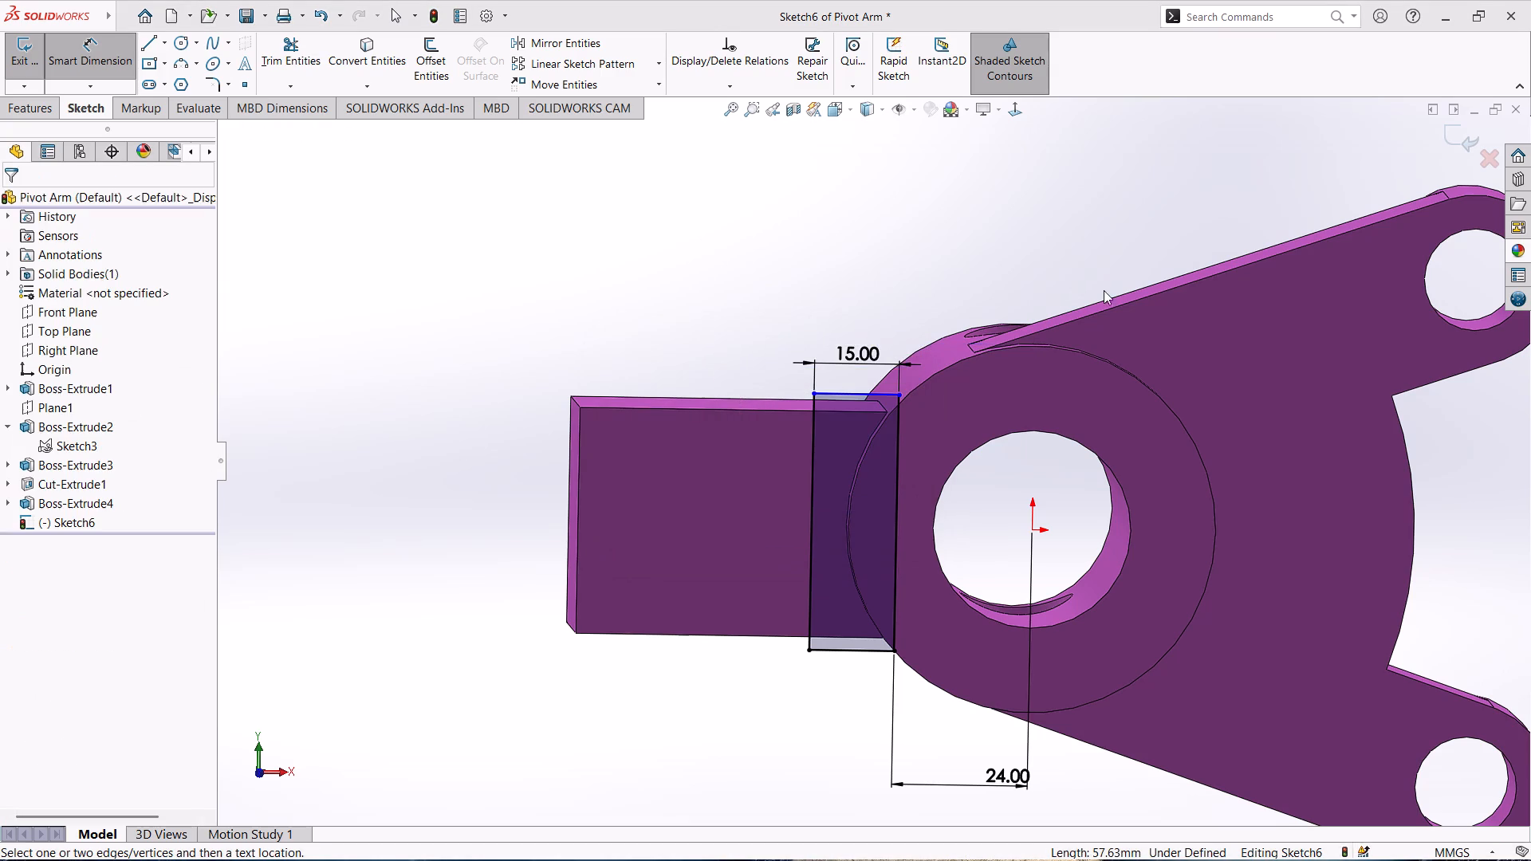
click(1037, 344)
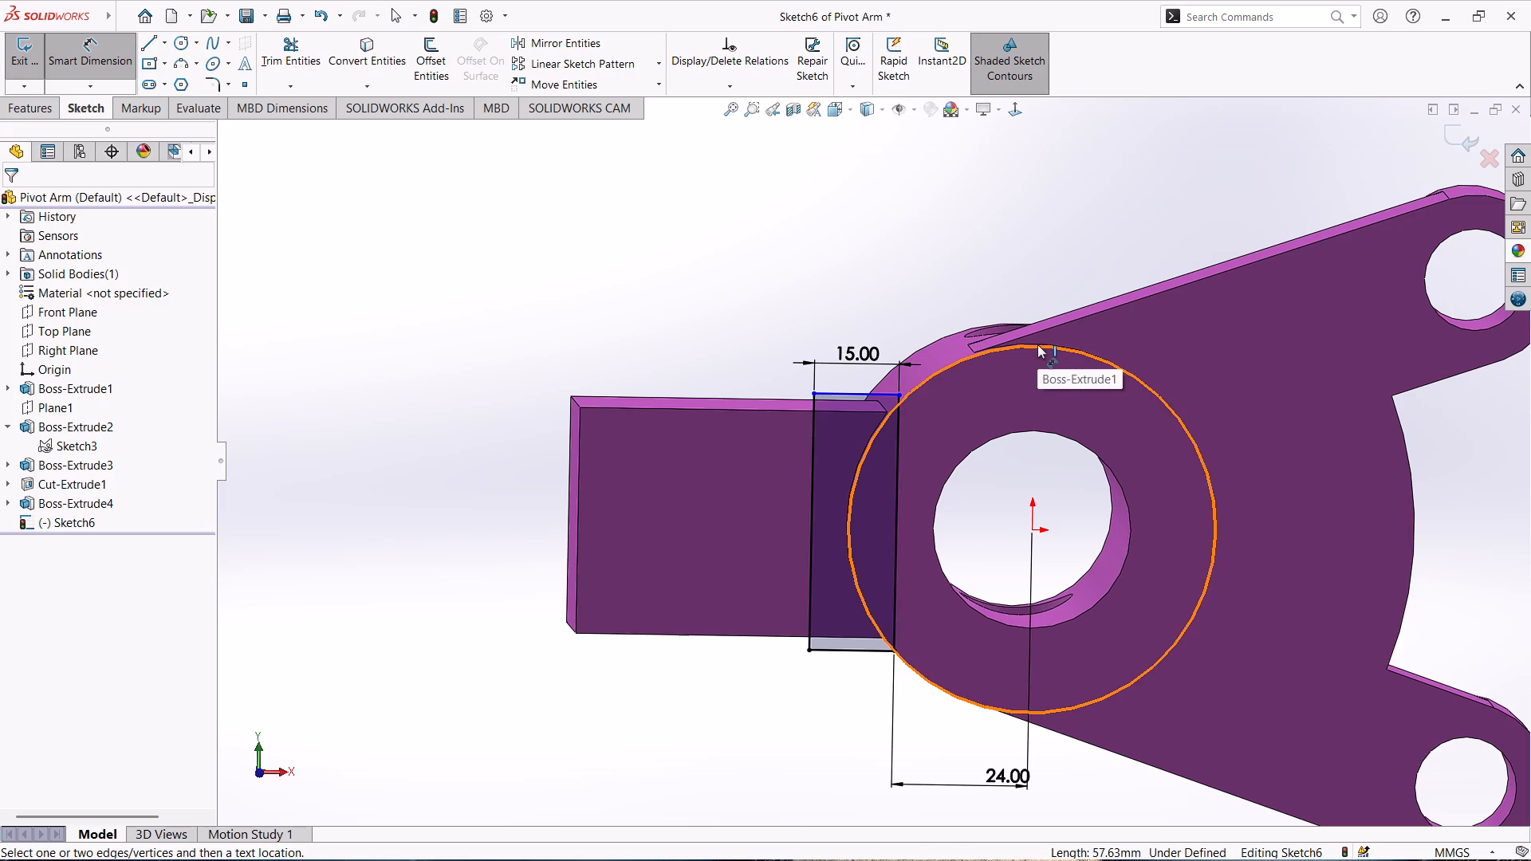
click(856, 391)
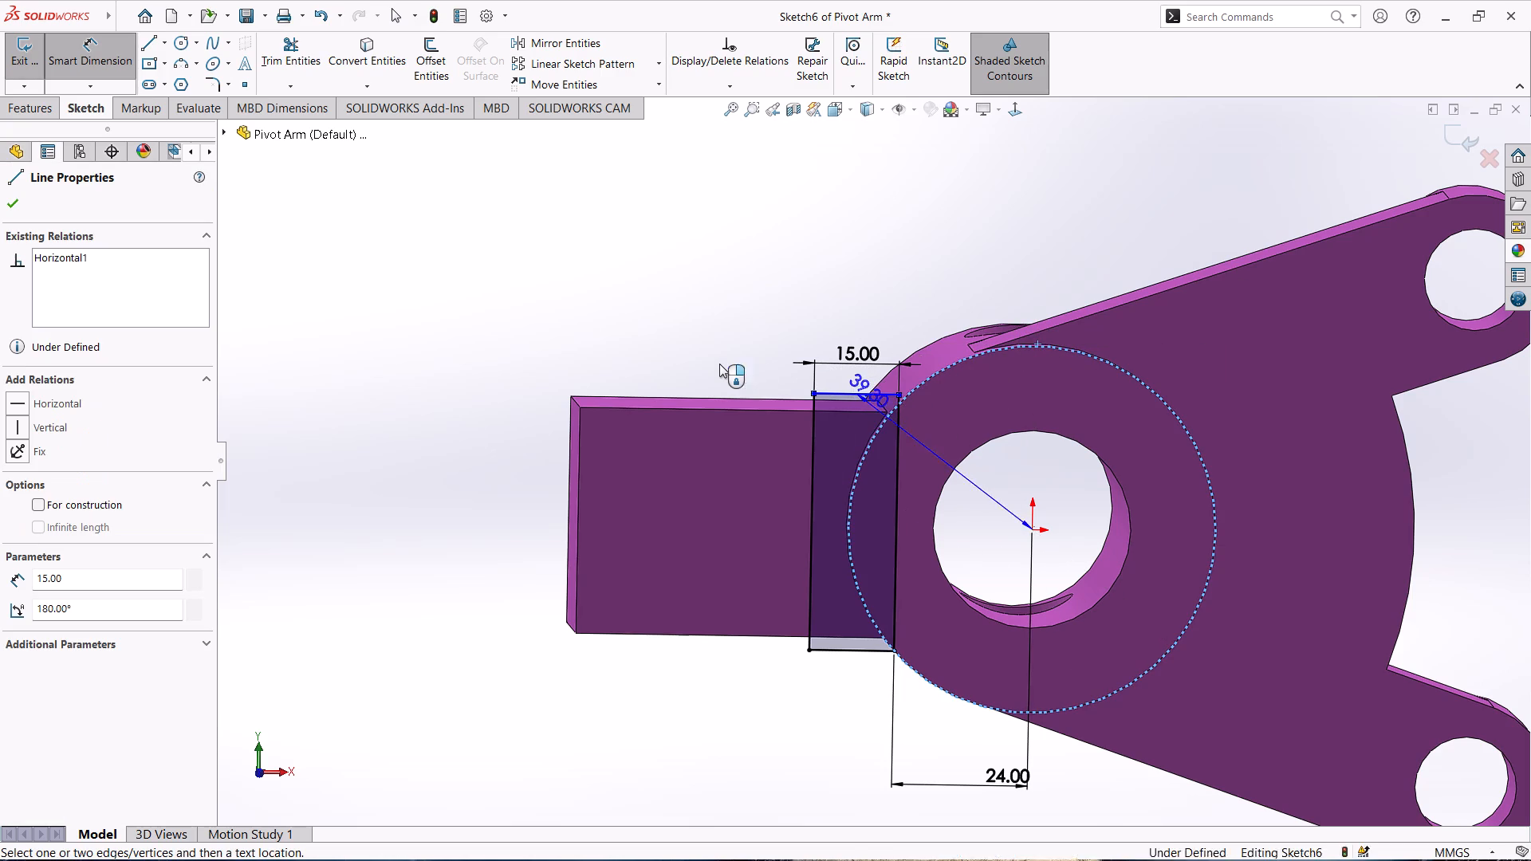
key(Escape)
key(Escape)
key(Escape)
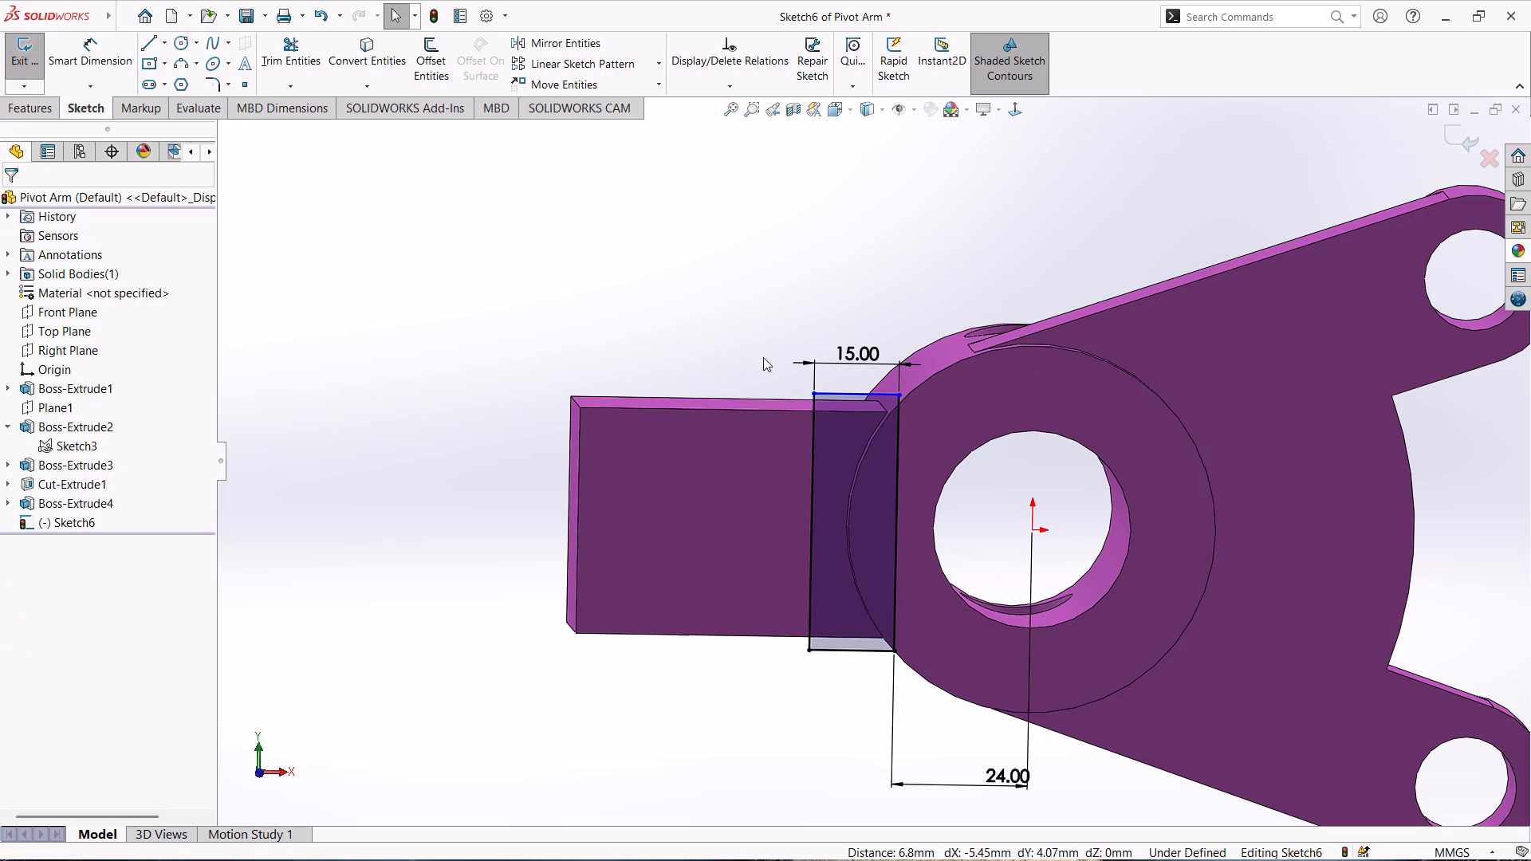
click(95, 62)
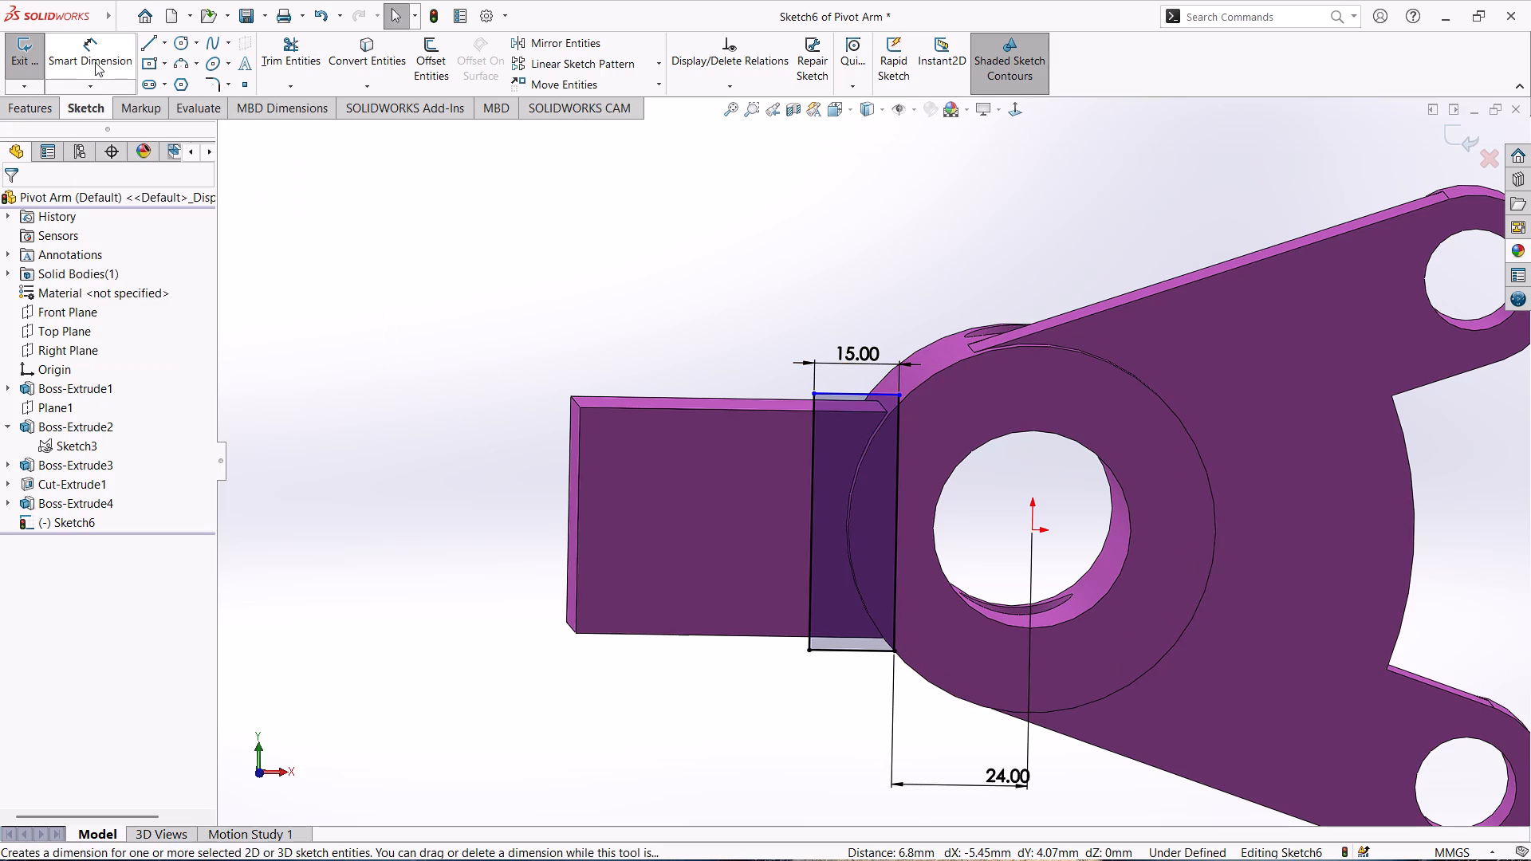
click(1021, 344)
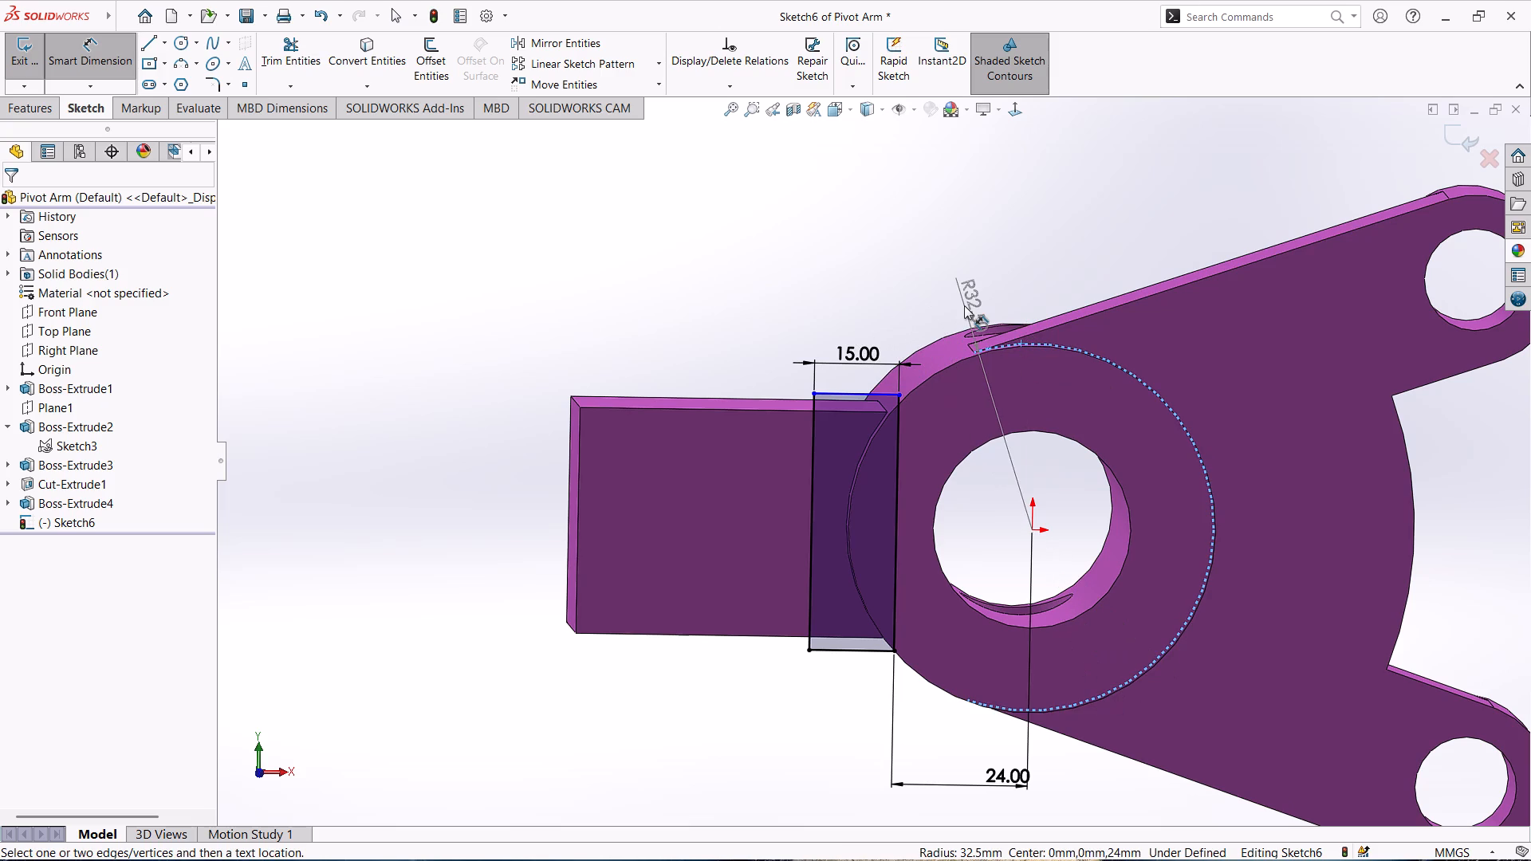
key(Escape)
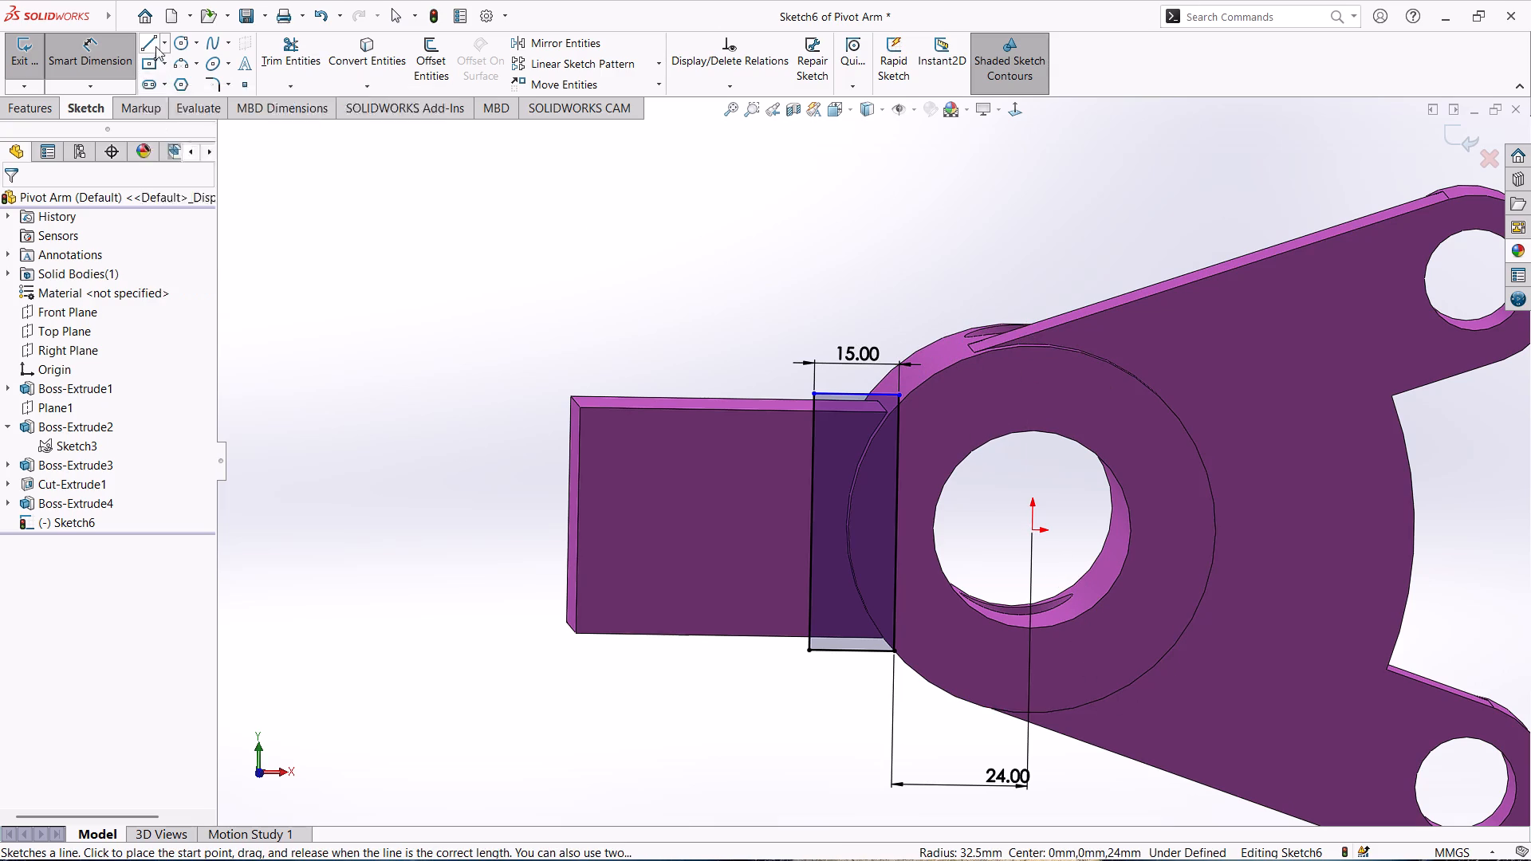
Draw a horizontal construction centerline about 61 mm long from the cylinder's topmost edge point out over the block.
click(163, 41)
click(167, 84)
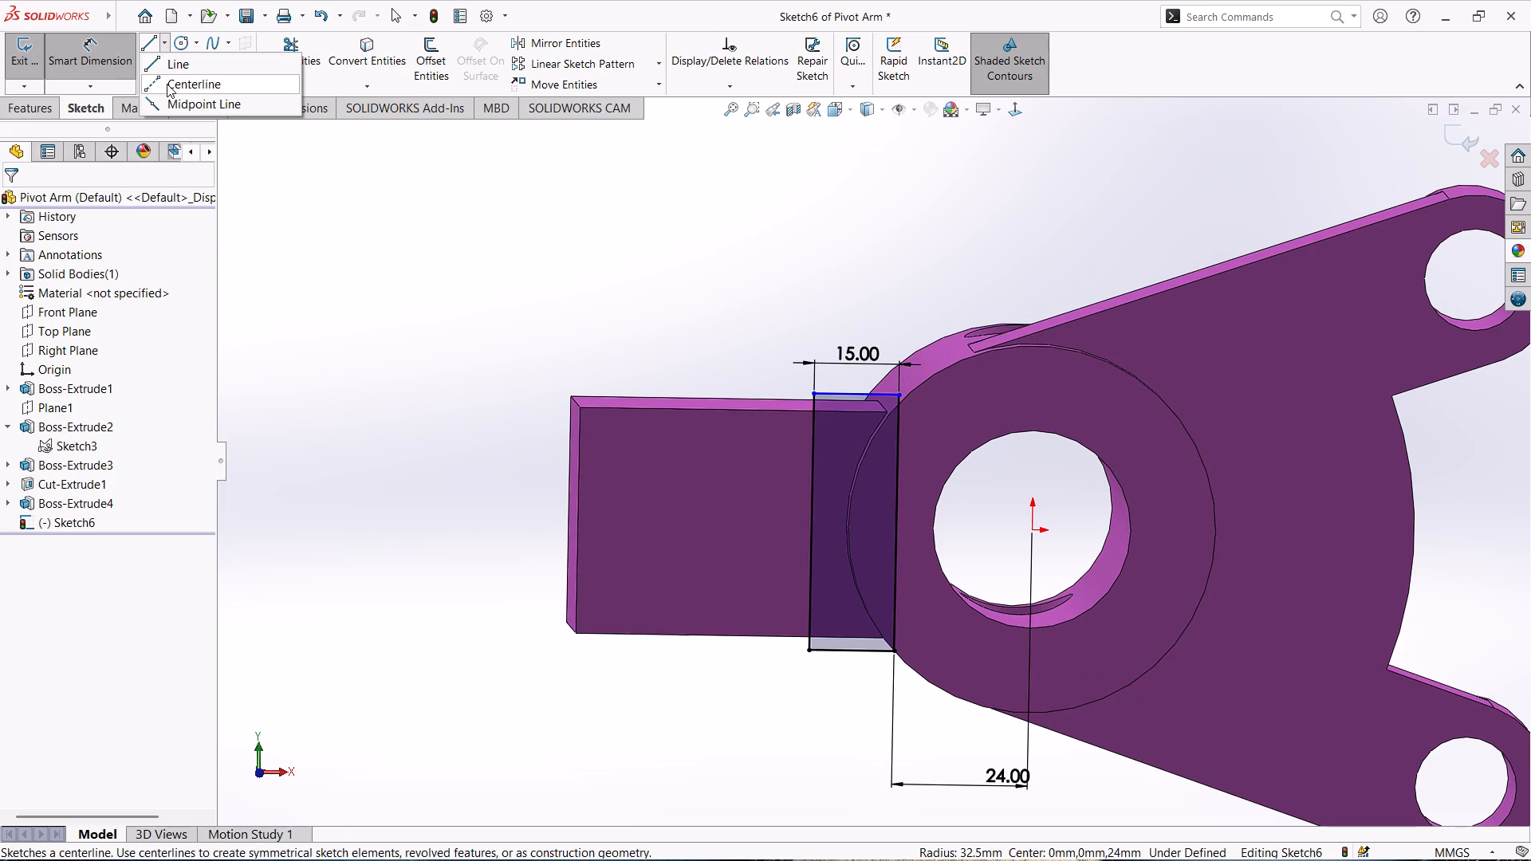
click(1033, 345)
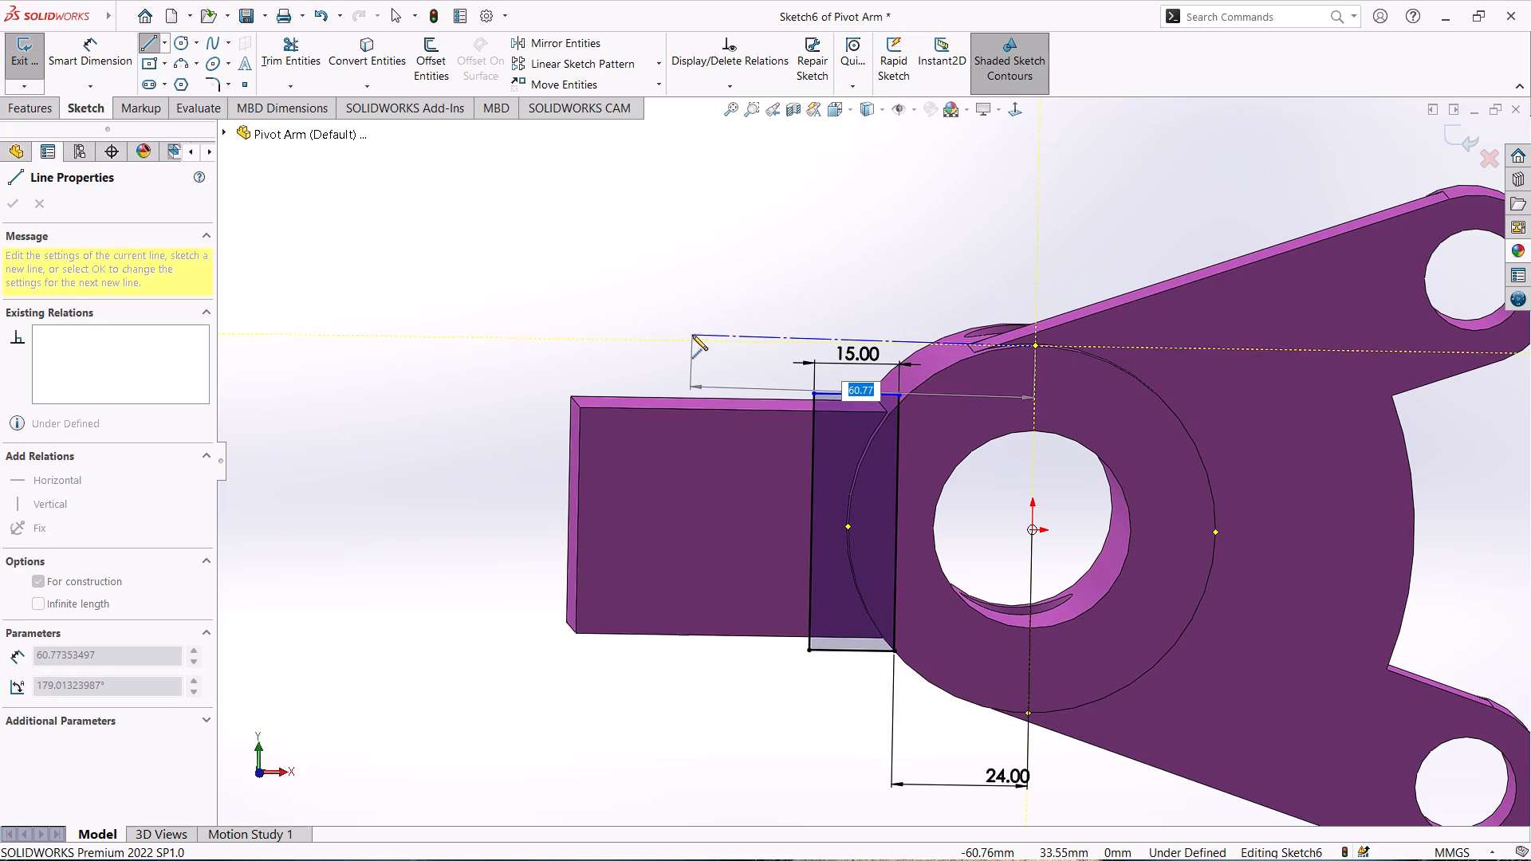
click(692, 341)
key(Escape)
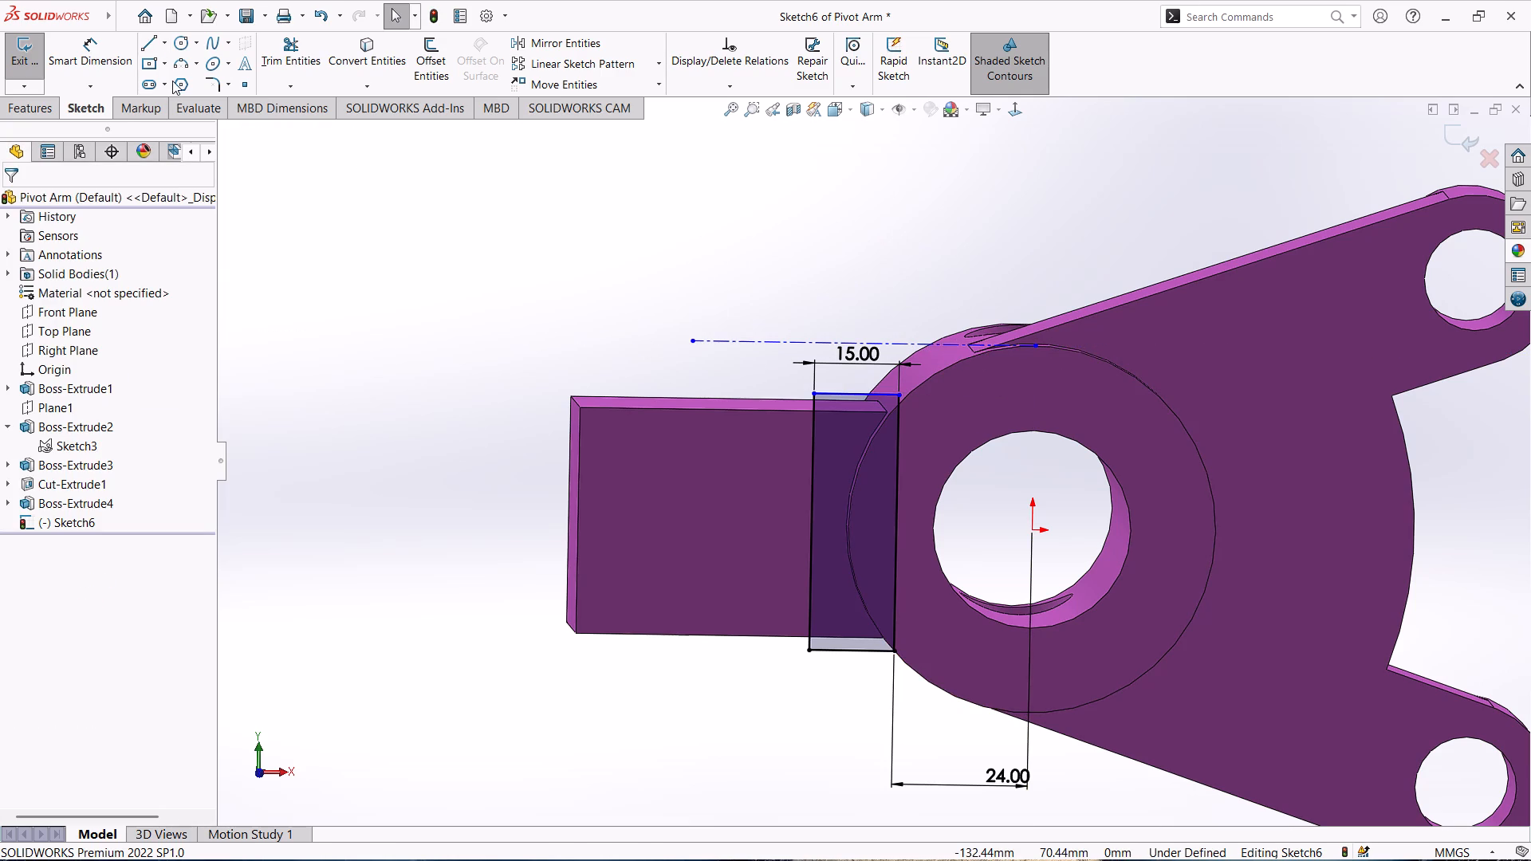
Dimension the rectangle's top line 9 mm below the horizontal centerline.
click(88, 60)
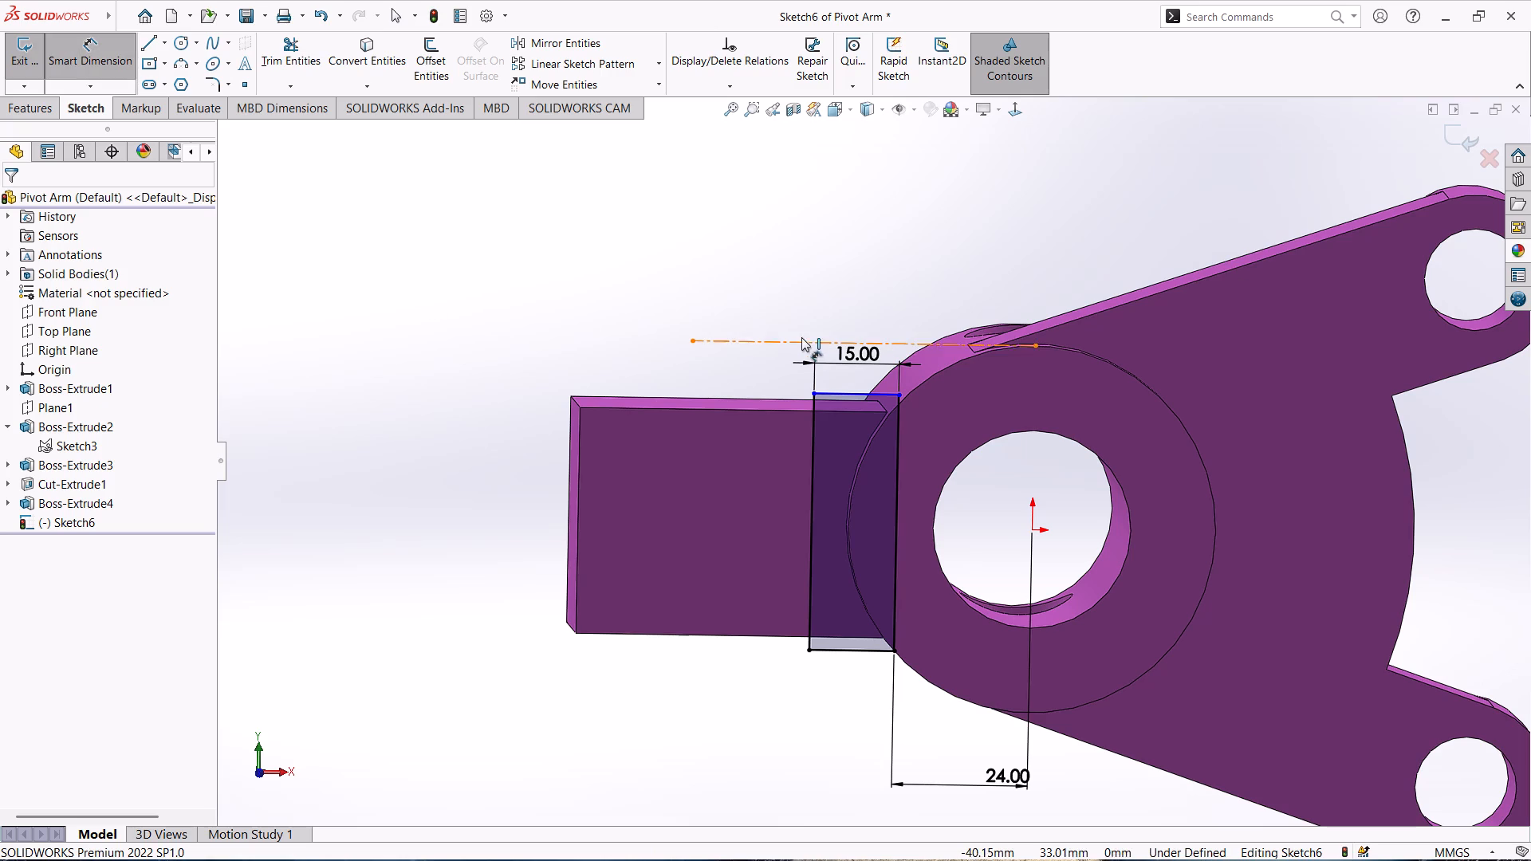
click(781, 340)
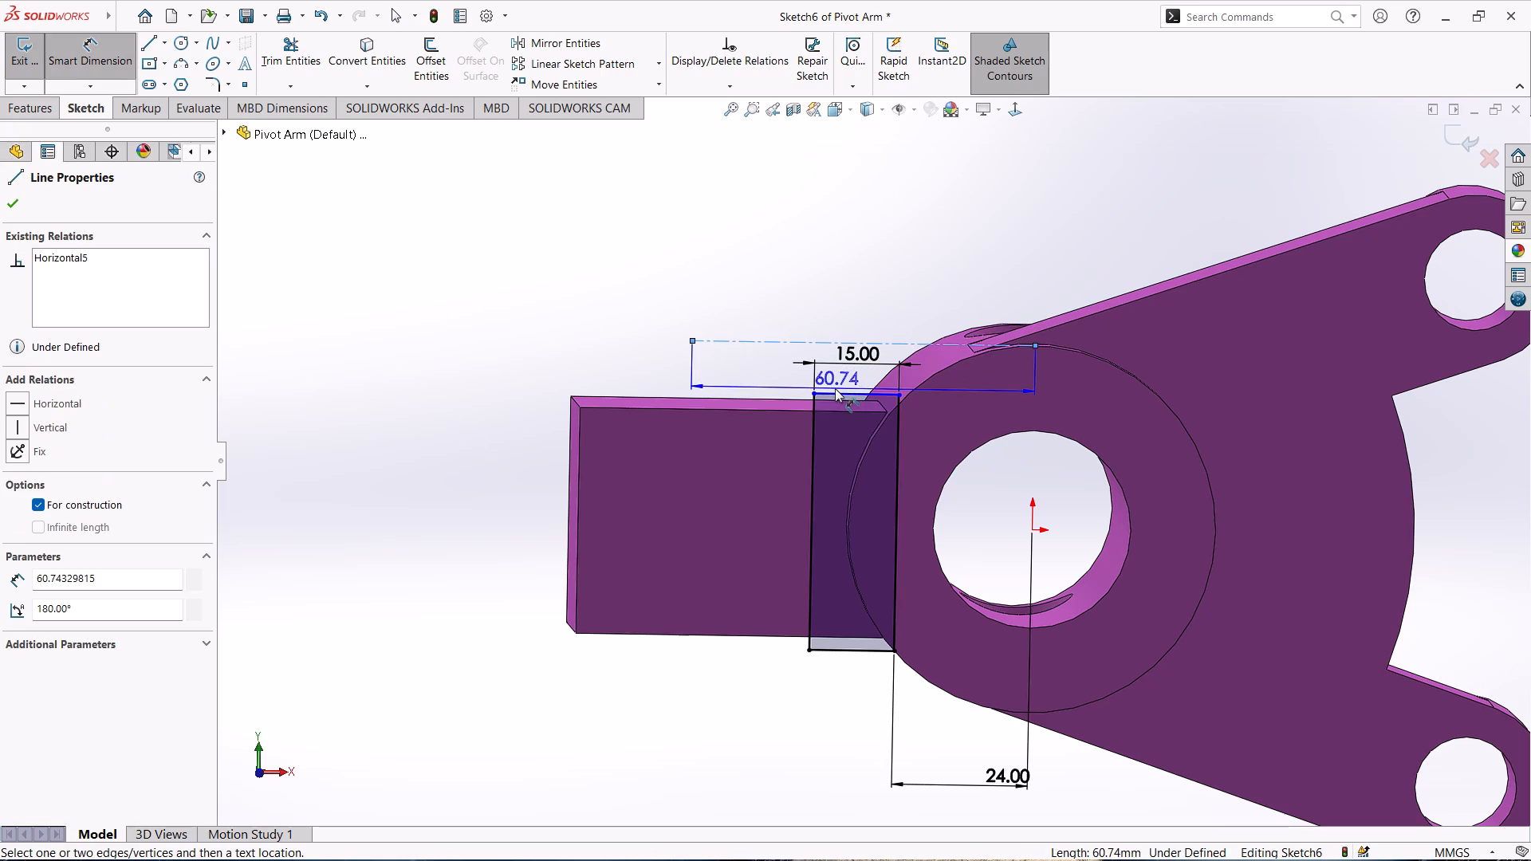
click(833, 390)
click(751, 366)
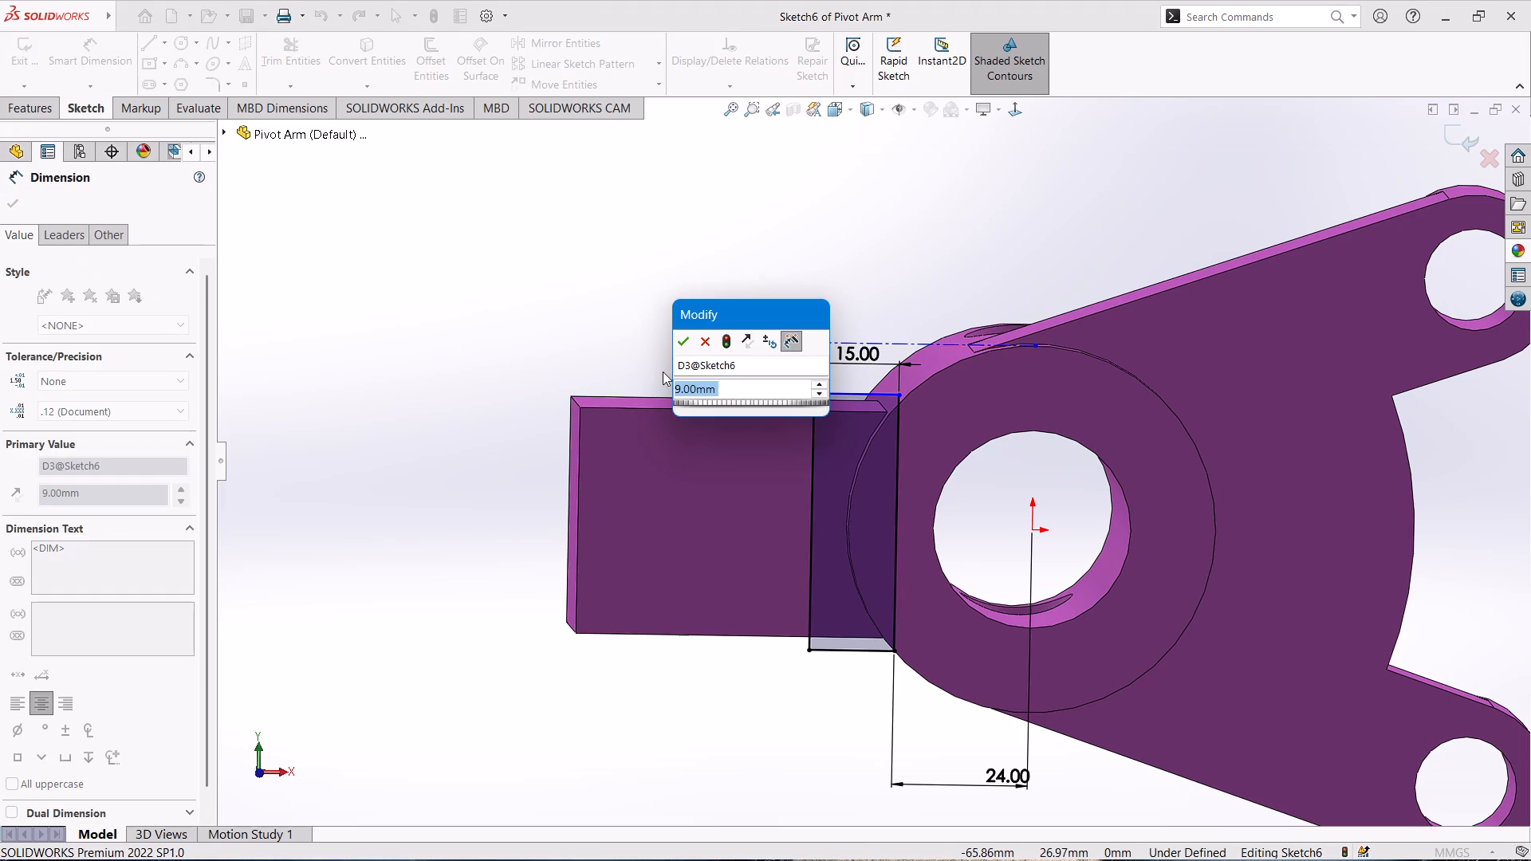
click(685, 344)
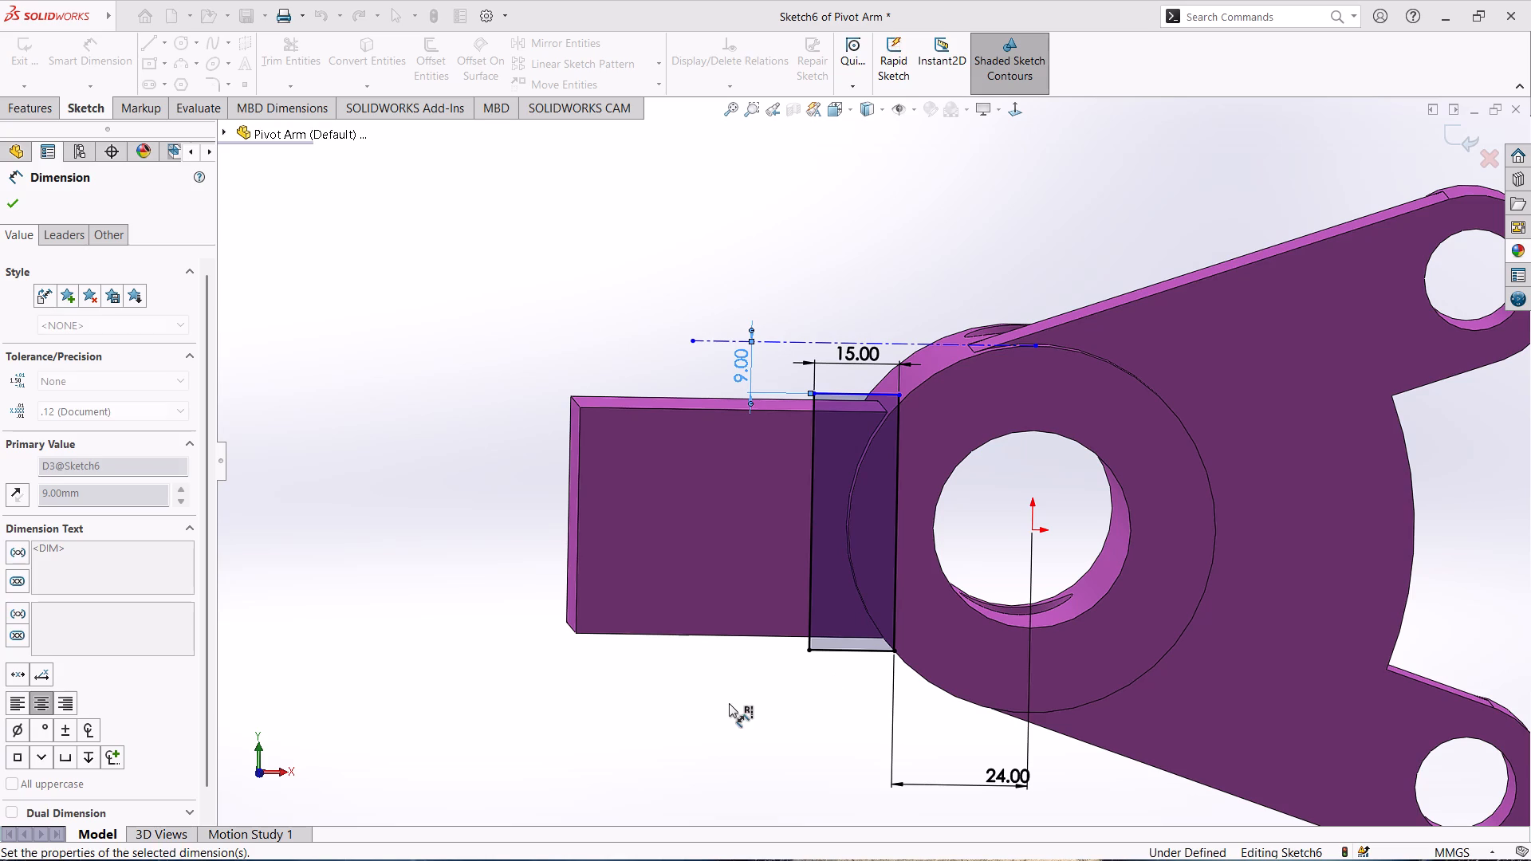
Move the 24 mm dimension up from below the cylinder to lie across the central hole, and leave Smart Dimension.
scroll(745, 679, down, 1)
scroll(1109, 563, down, 1)
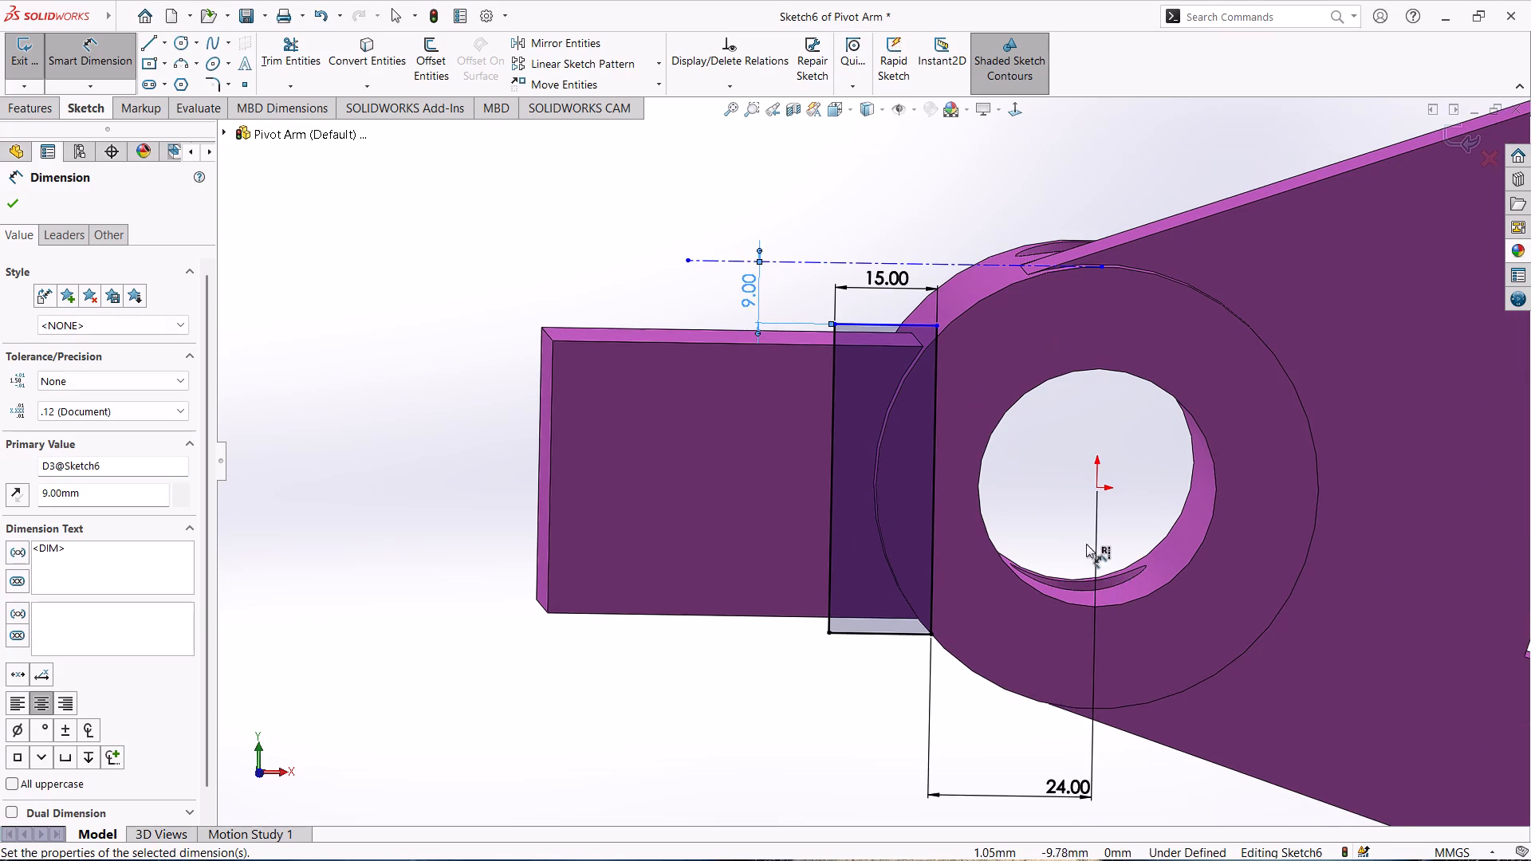
scroll(1086, 544, down, 1)
scroll(1046, 486, up, 2)
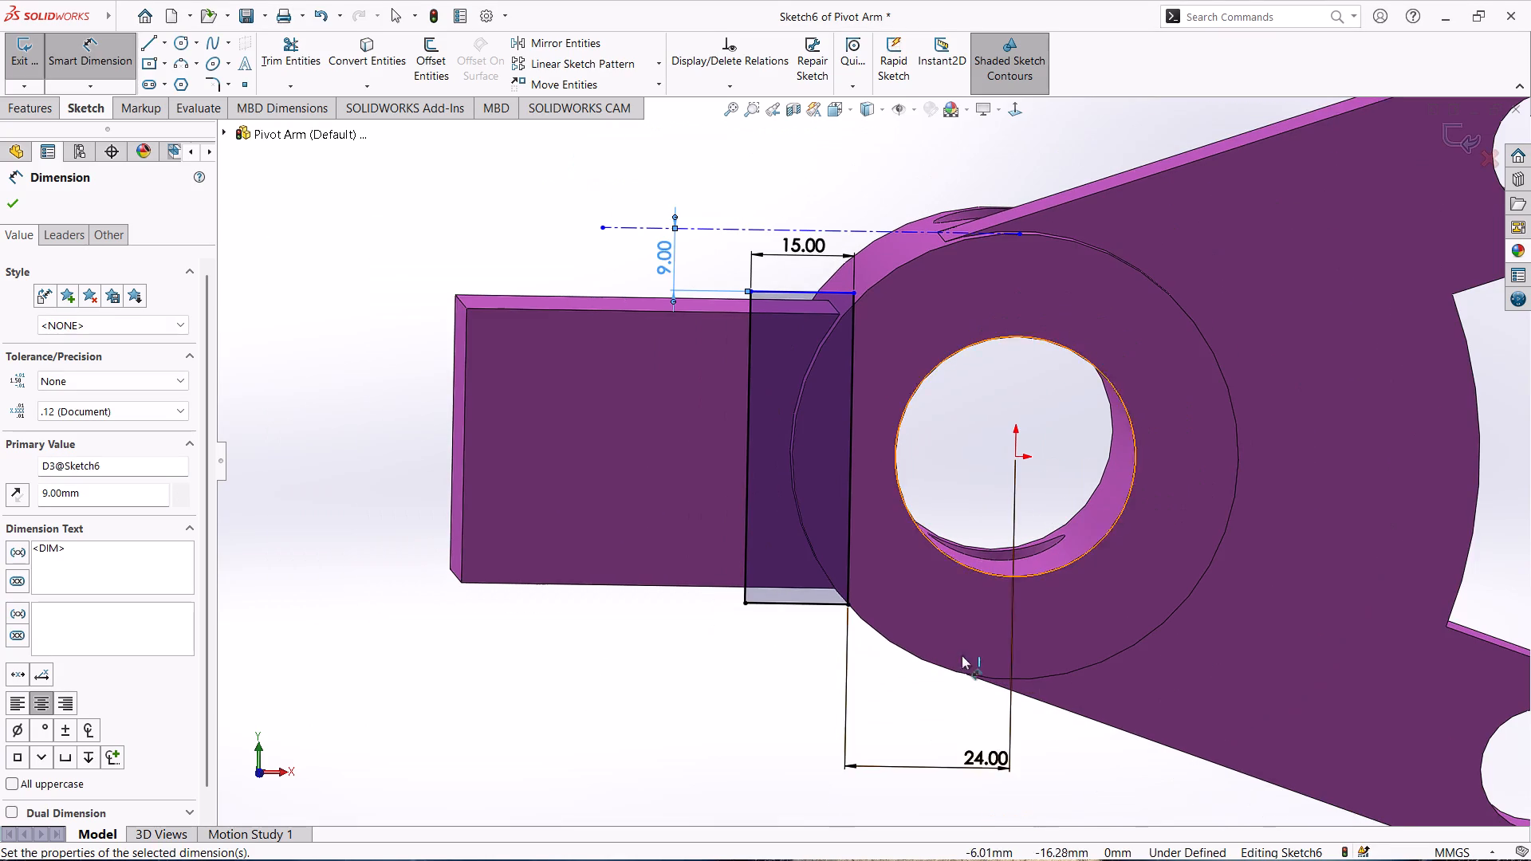
drag(982, 765, 960, 478)
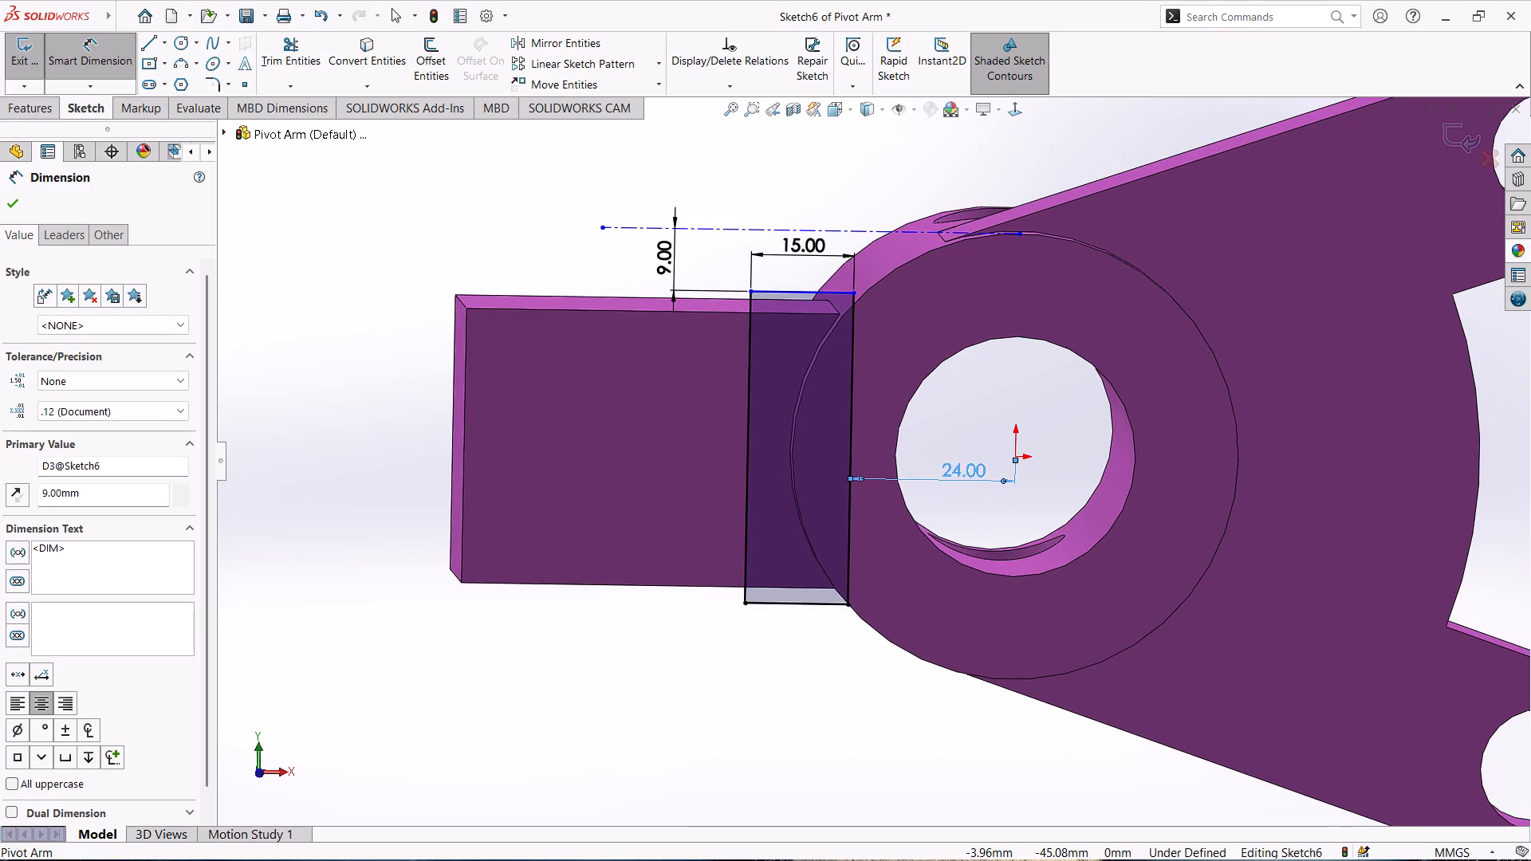
scroll(895, 552, down, 1)
scroll(804, 572, up, 1)
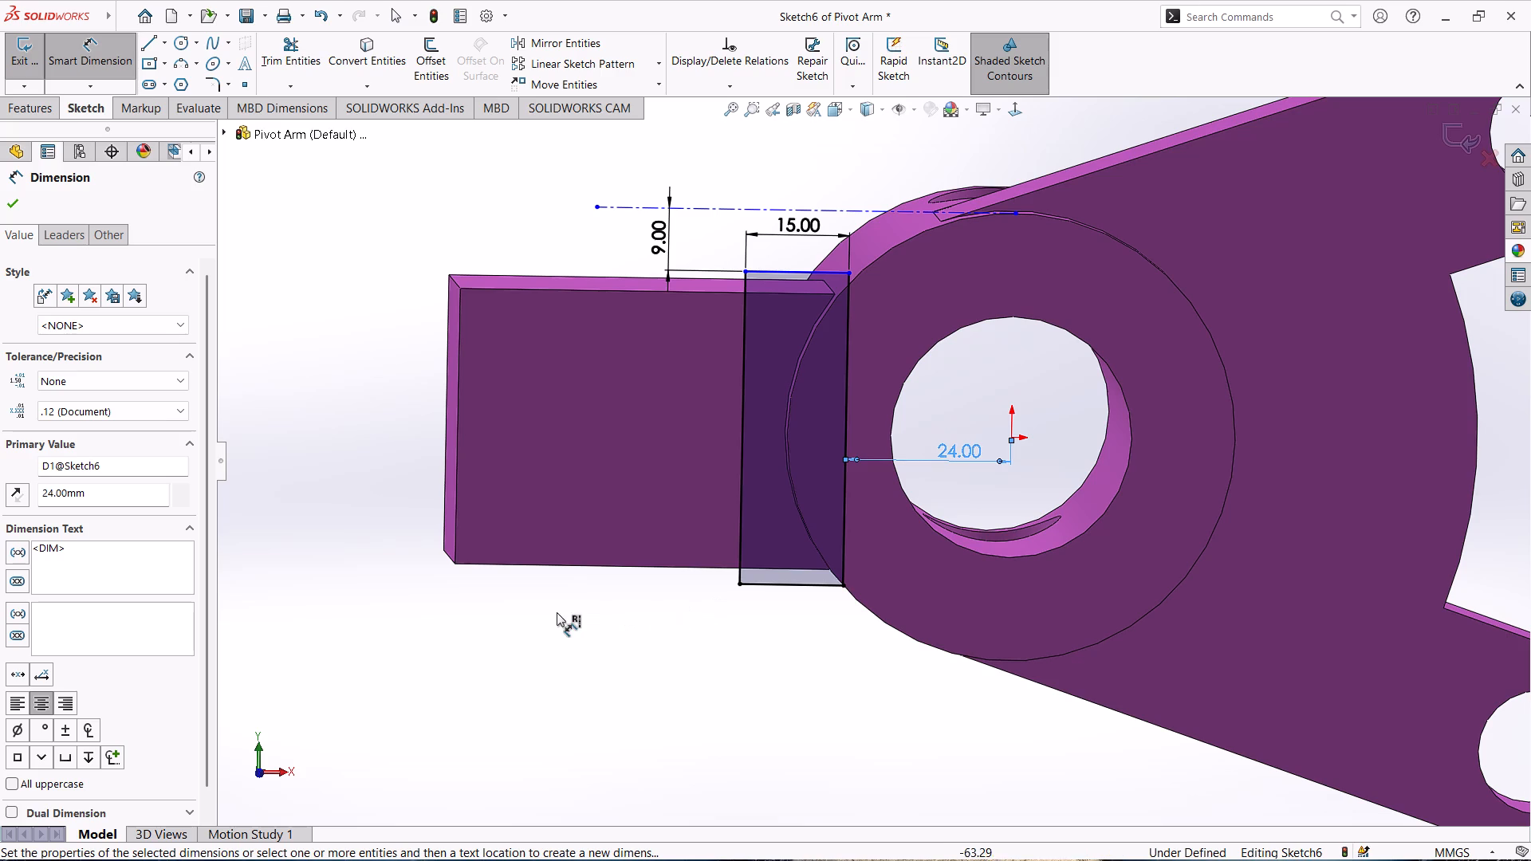
key(Escape)
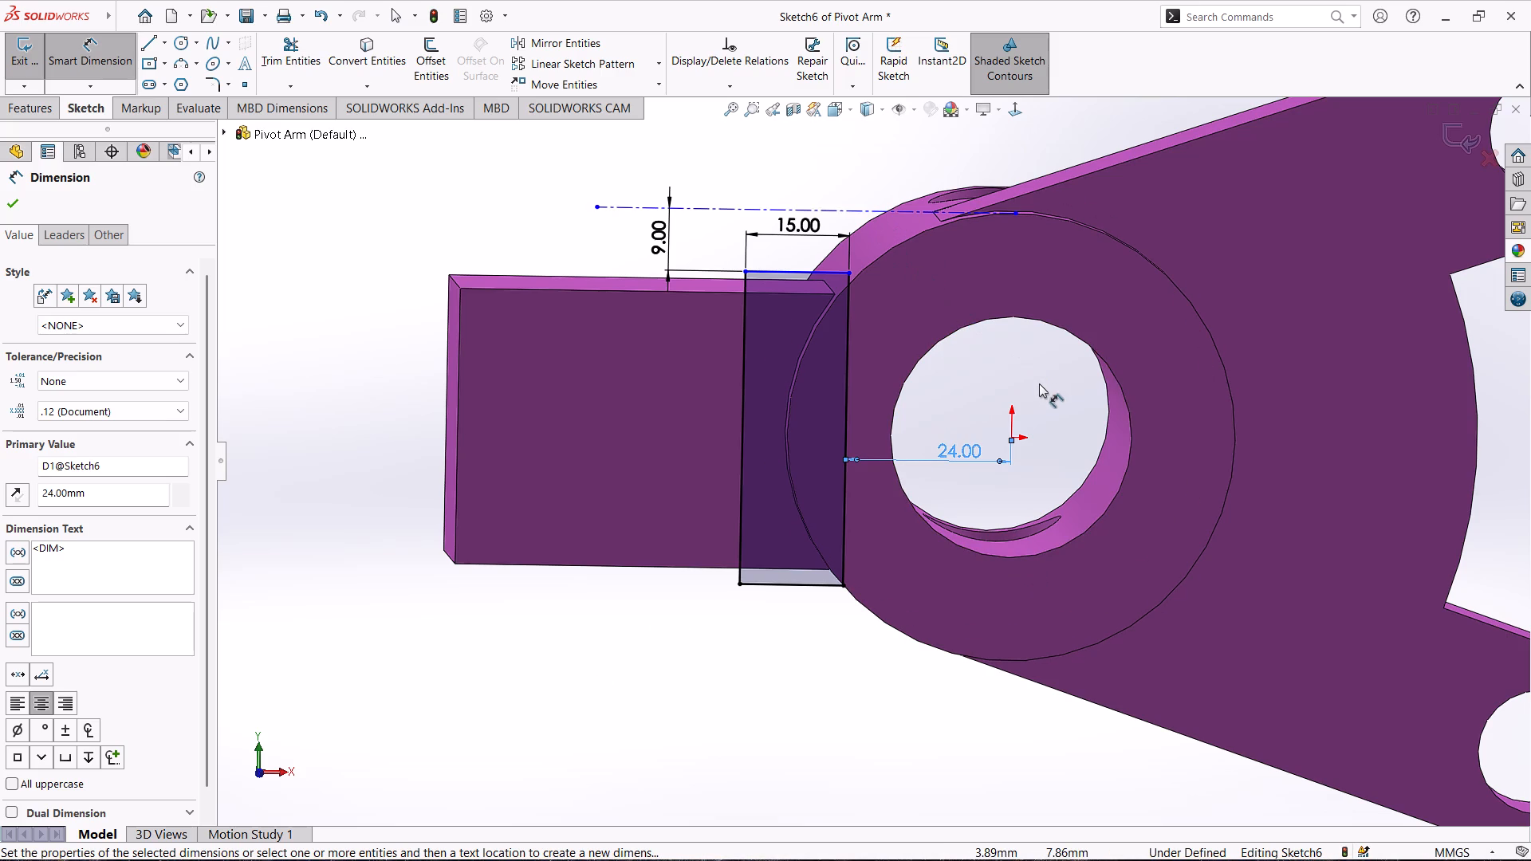
key(Escape)
key(Escape)
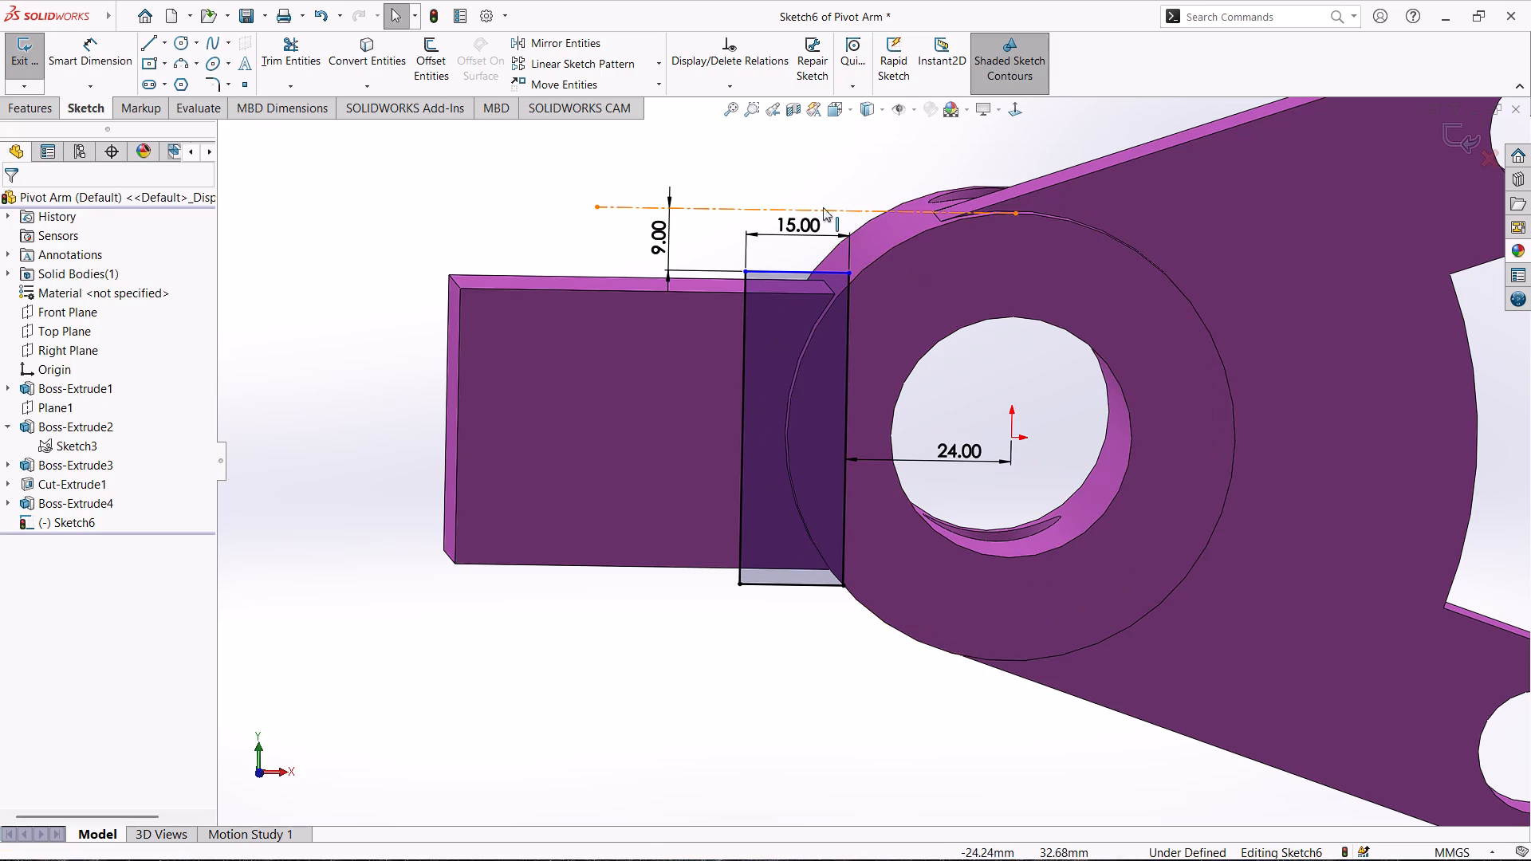
Select the 9 mm dimension between the centerline and the rectangle's top line.
click(658, 240)
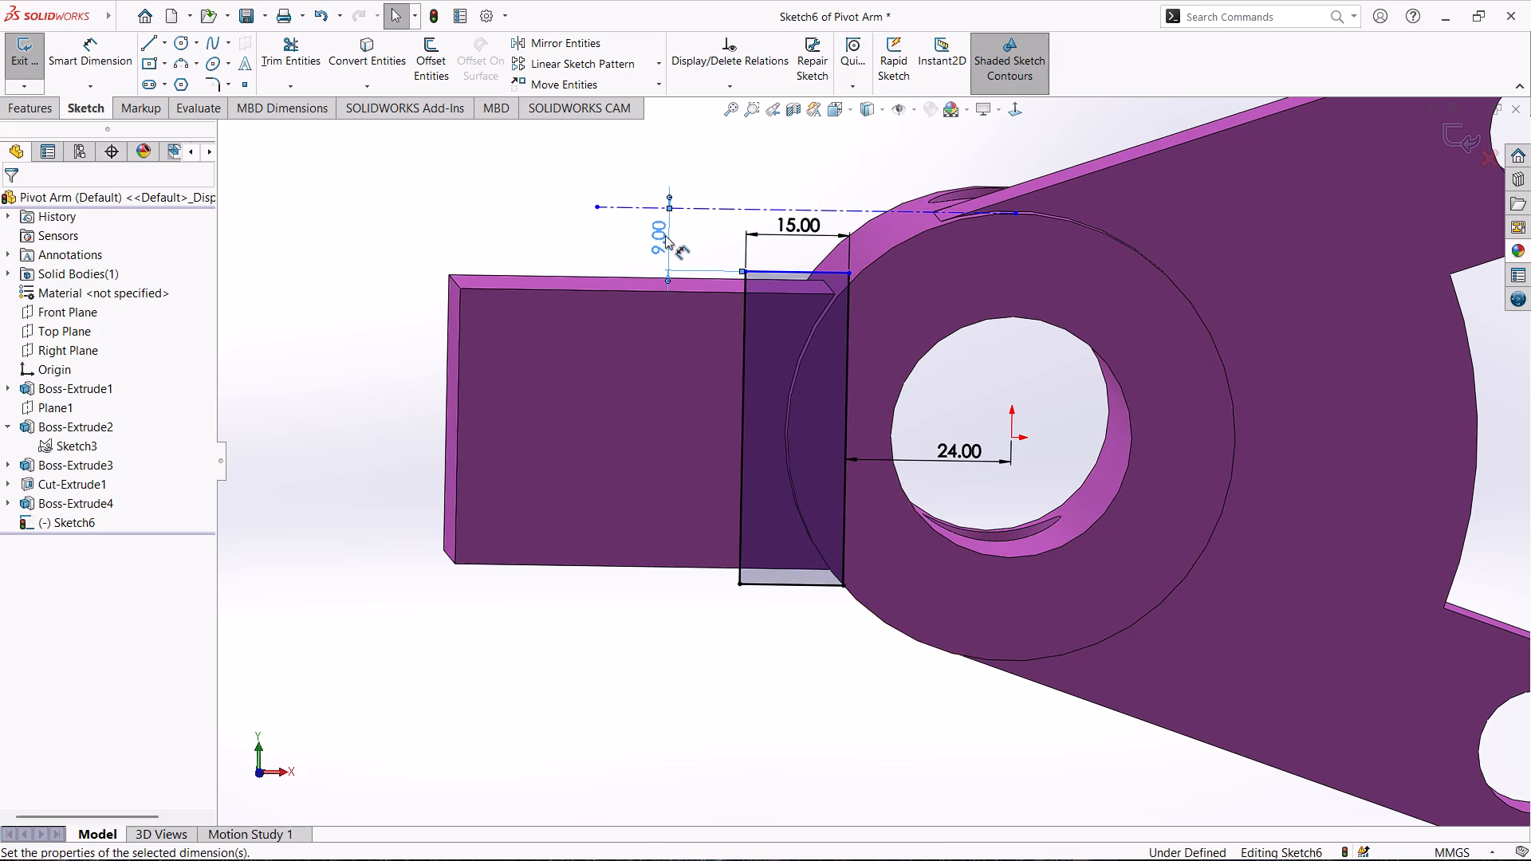
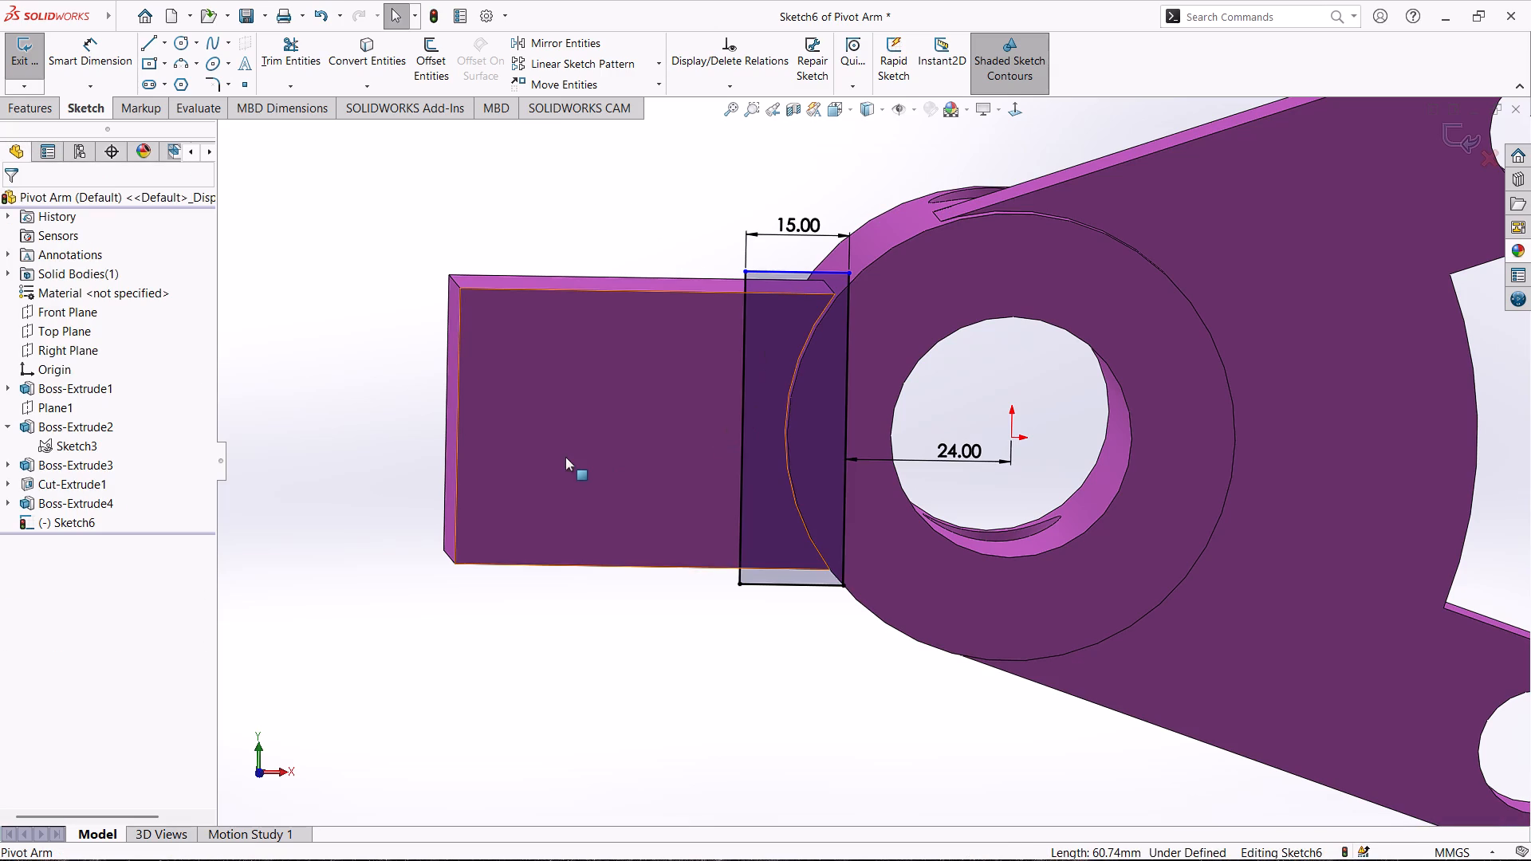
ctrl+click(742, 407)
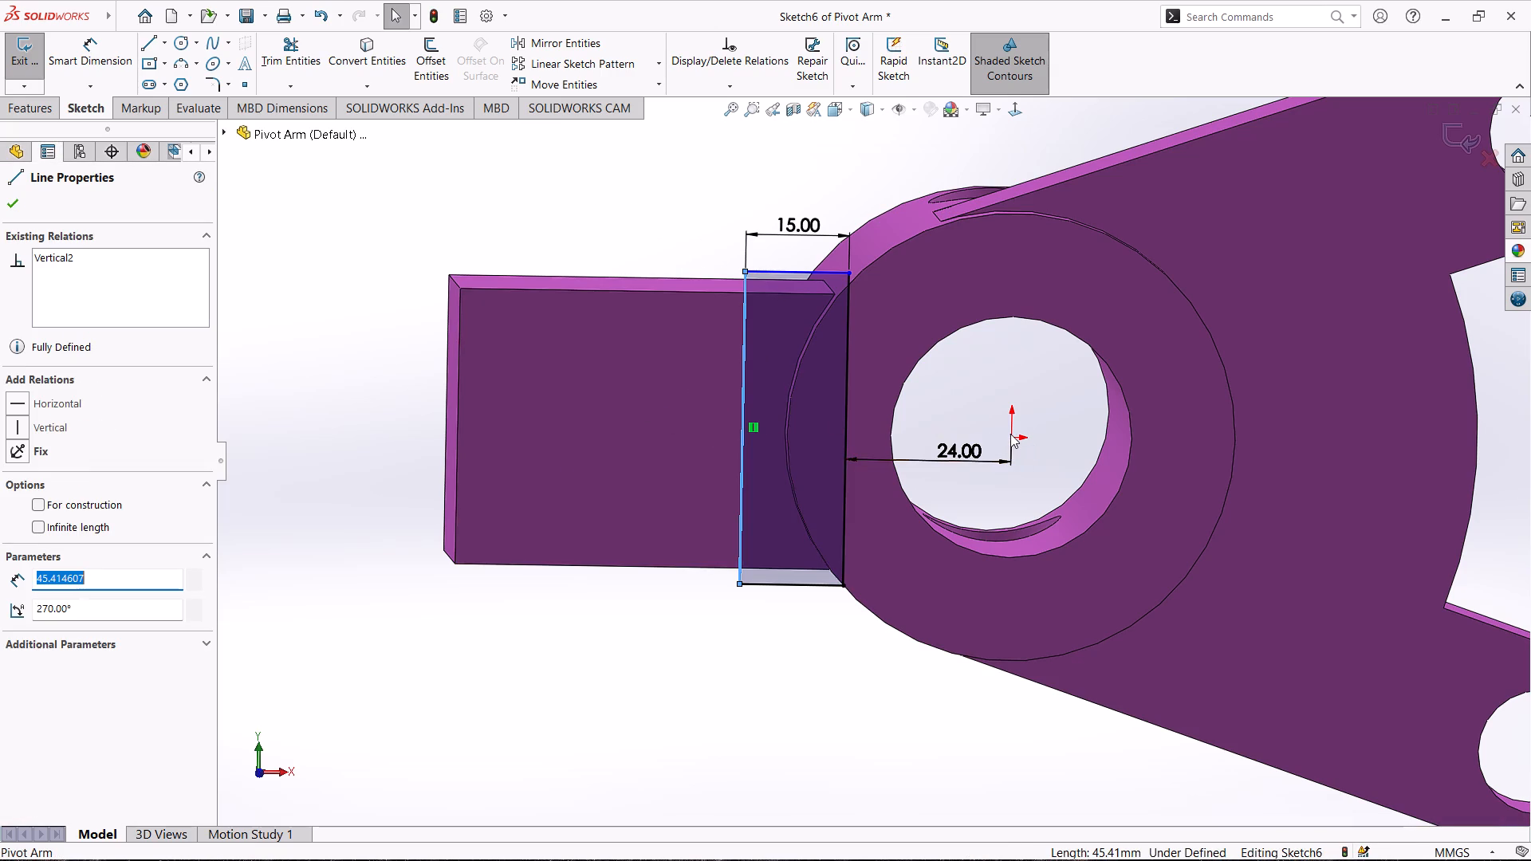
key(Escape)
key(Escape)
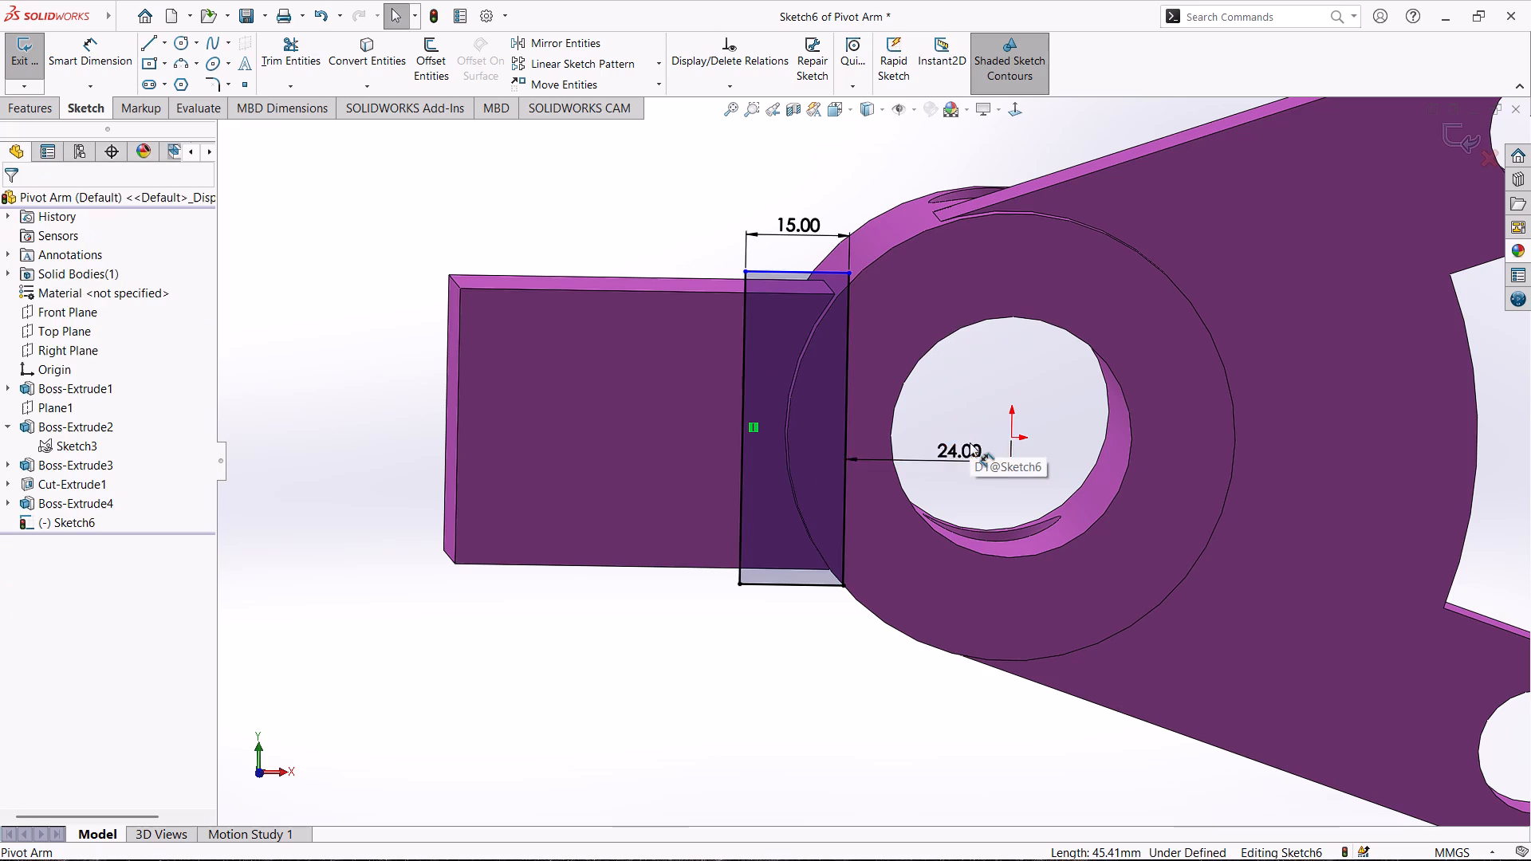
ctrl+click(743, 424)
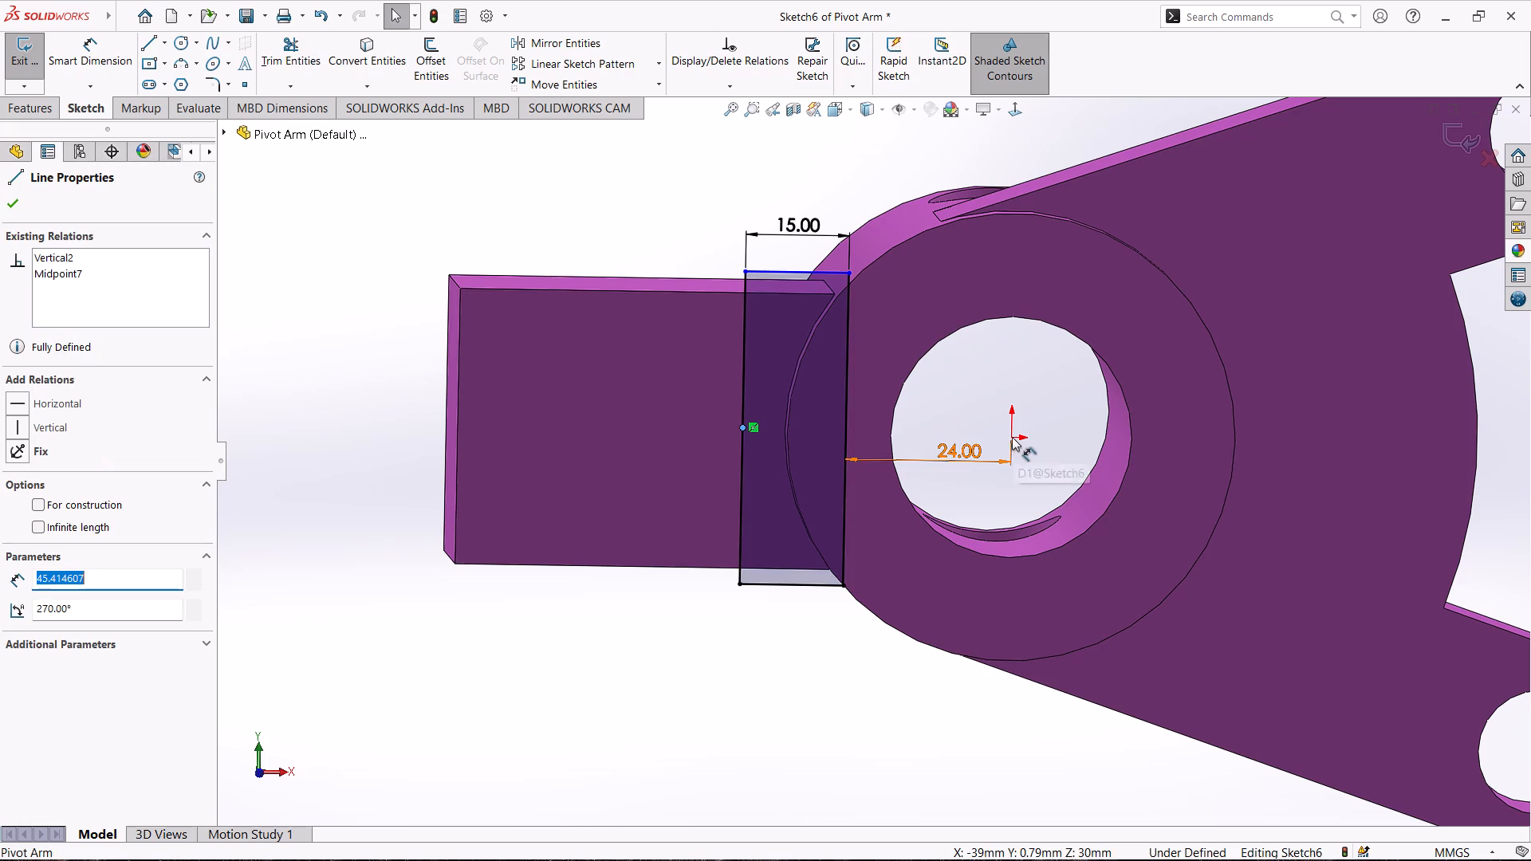
Move the 24 mm dimension down to the lower edge of the central hole, clear of the origin.
ctrl+scroll(1015, 433, down, 3)
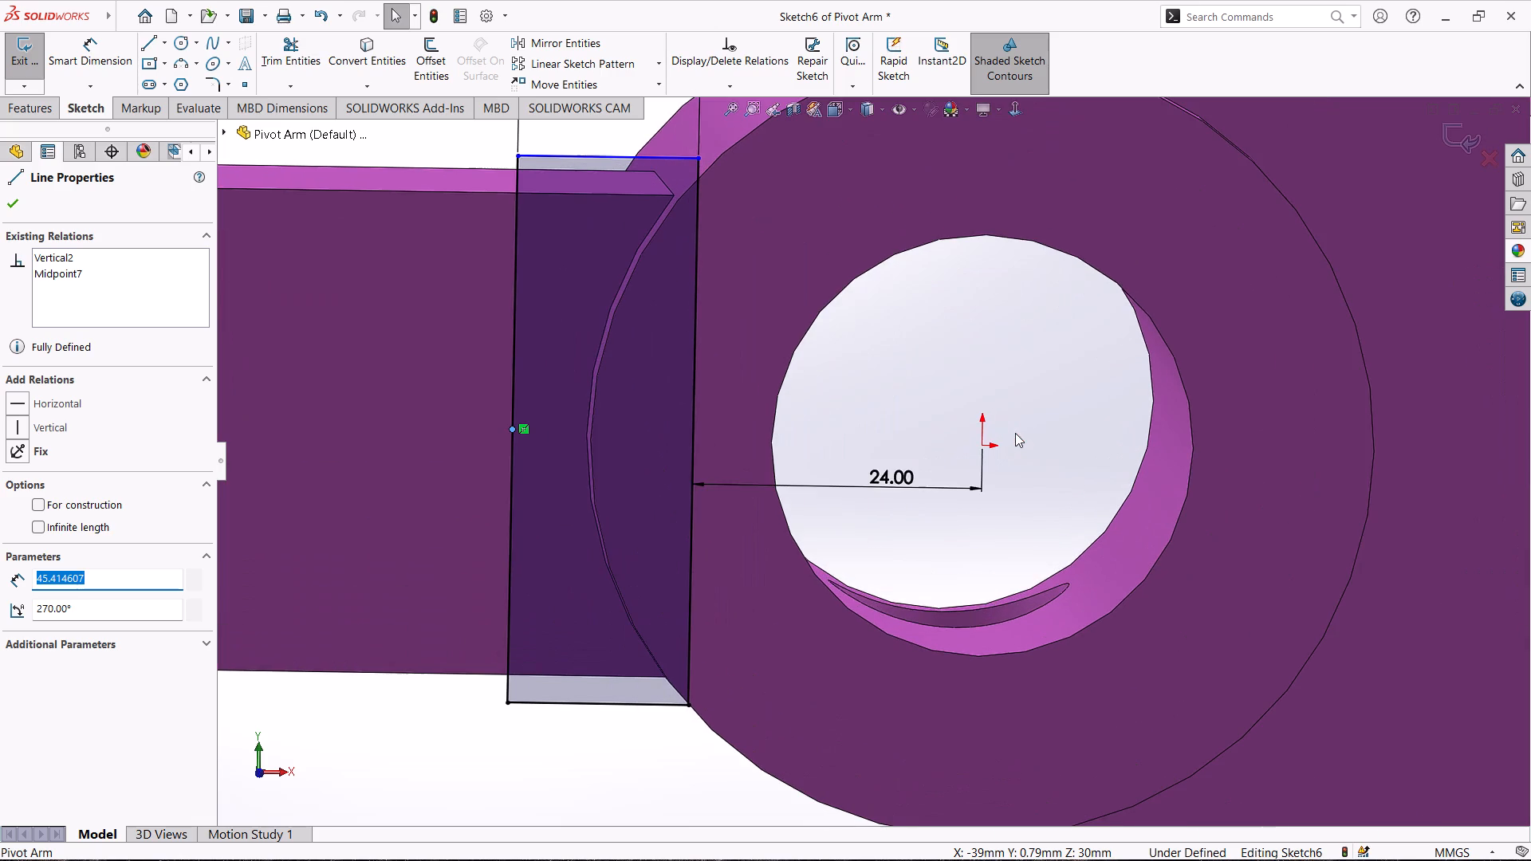
ctrl+scroll(986, 442, down, 2)
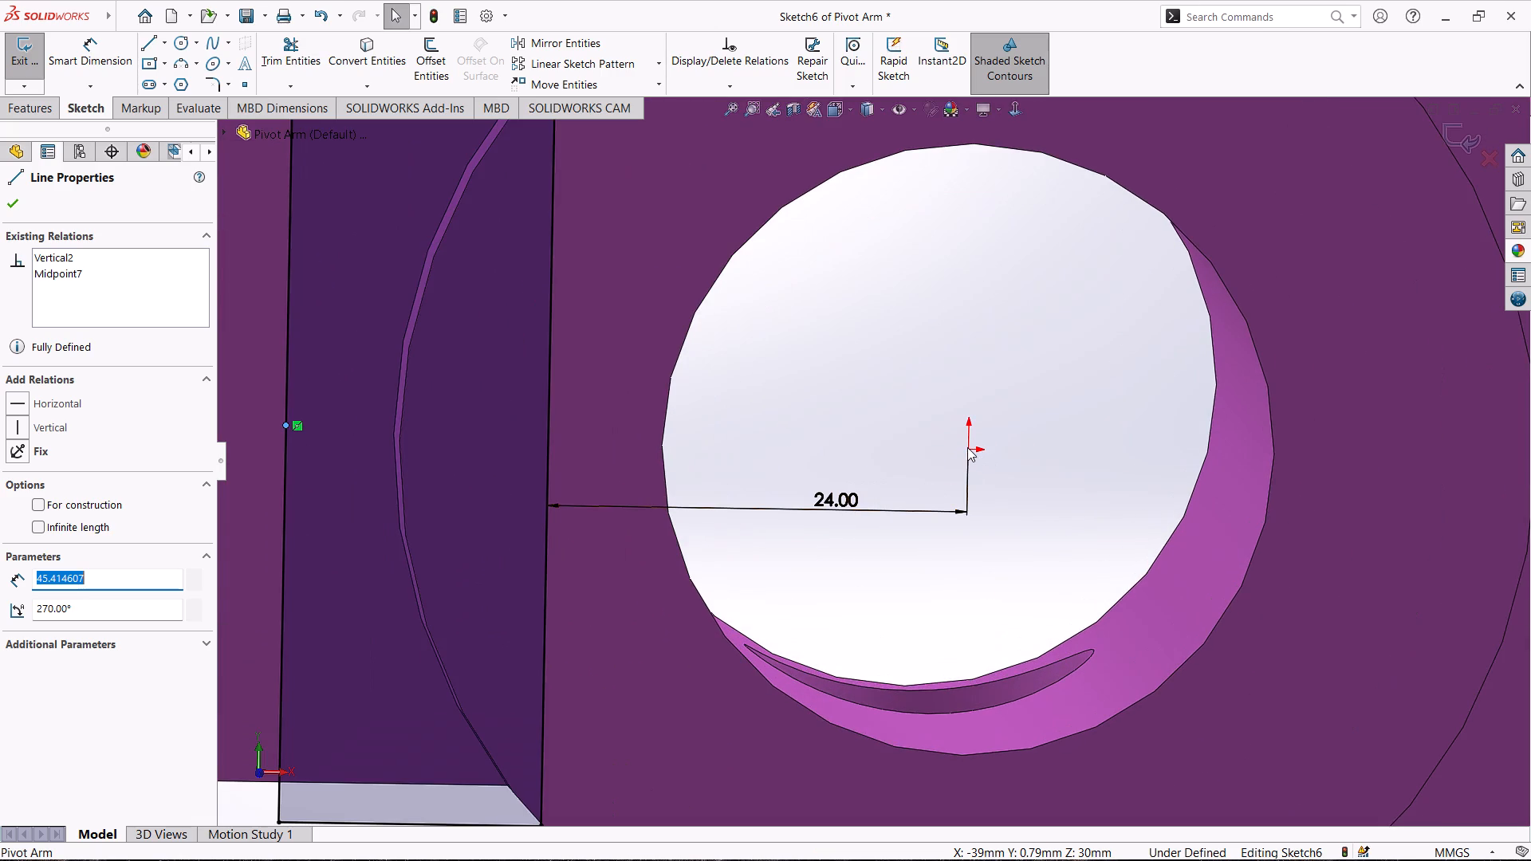
scroll(976, 442, down, 3)
scroll(976, 442, up, 5)
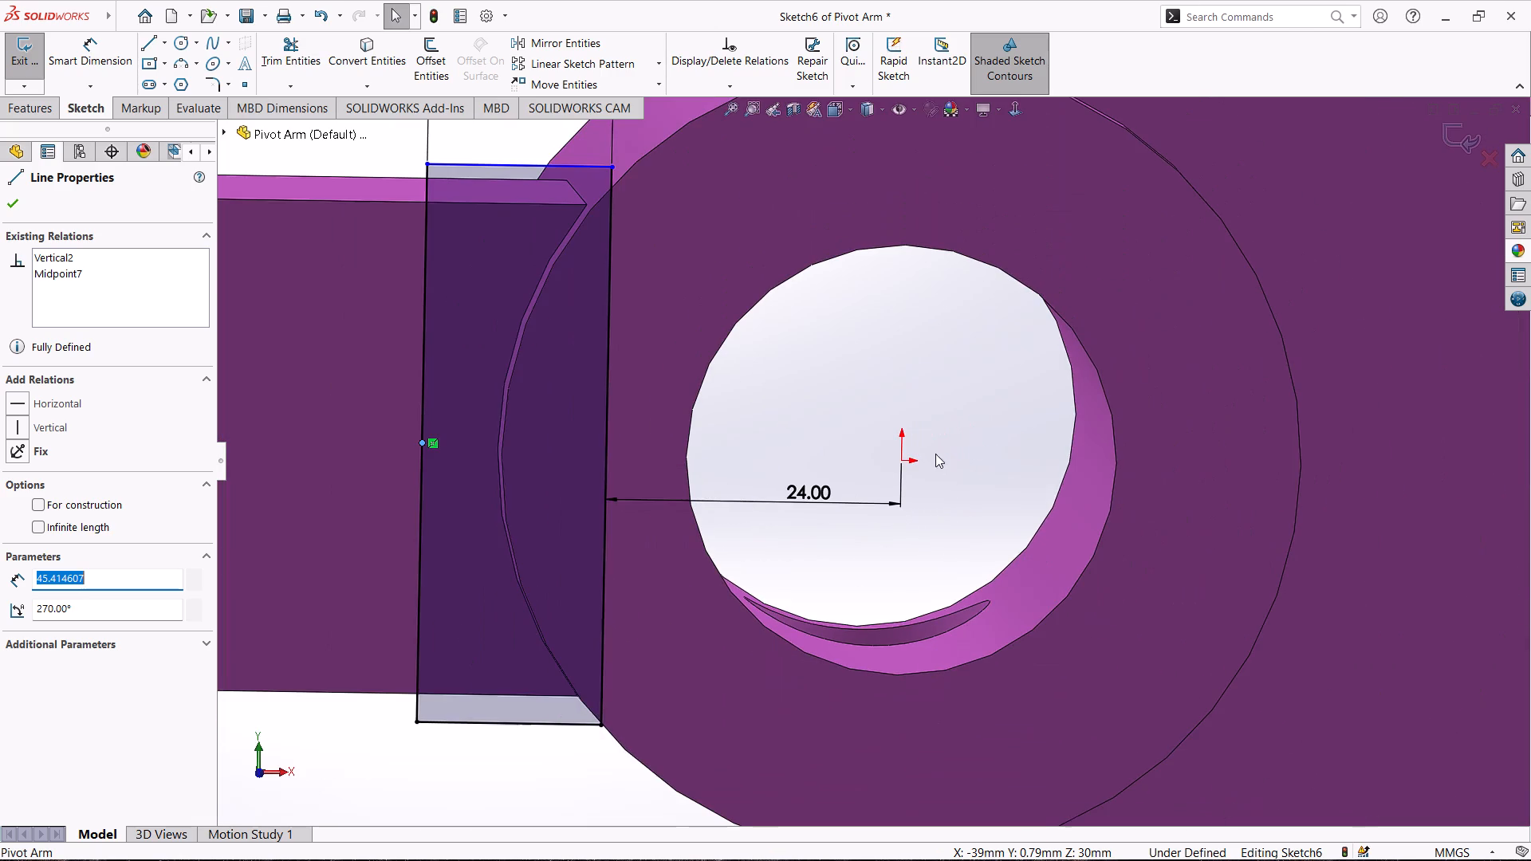
drag(803, 497, 801, 619)
click(801, 619)
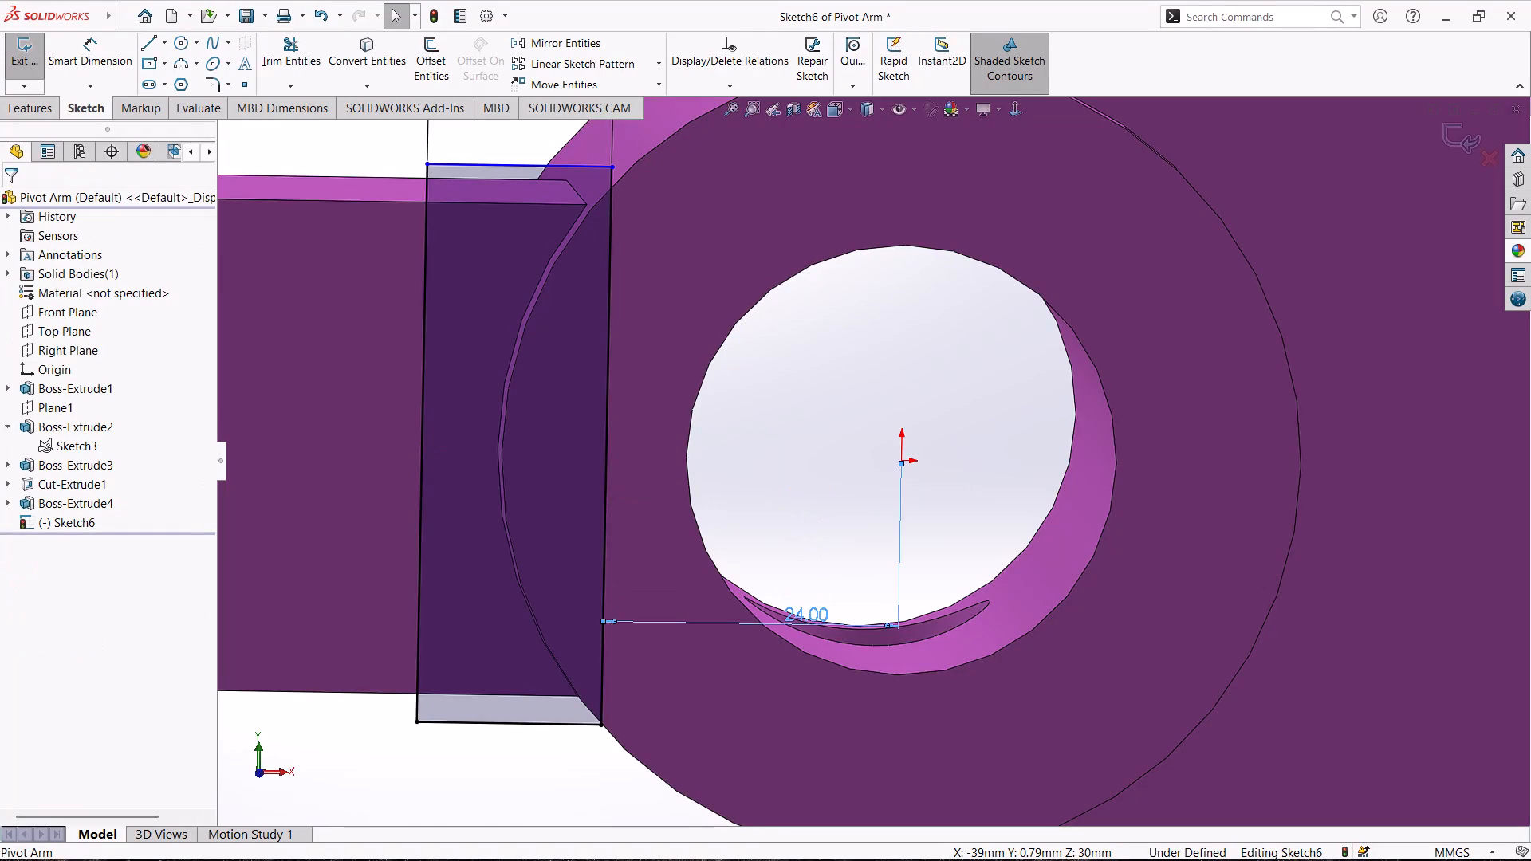
scroll(791, 474, up, 3)
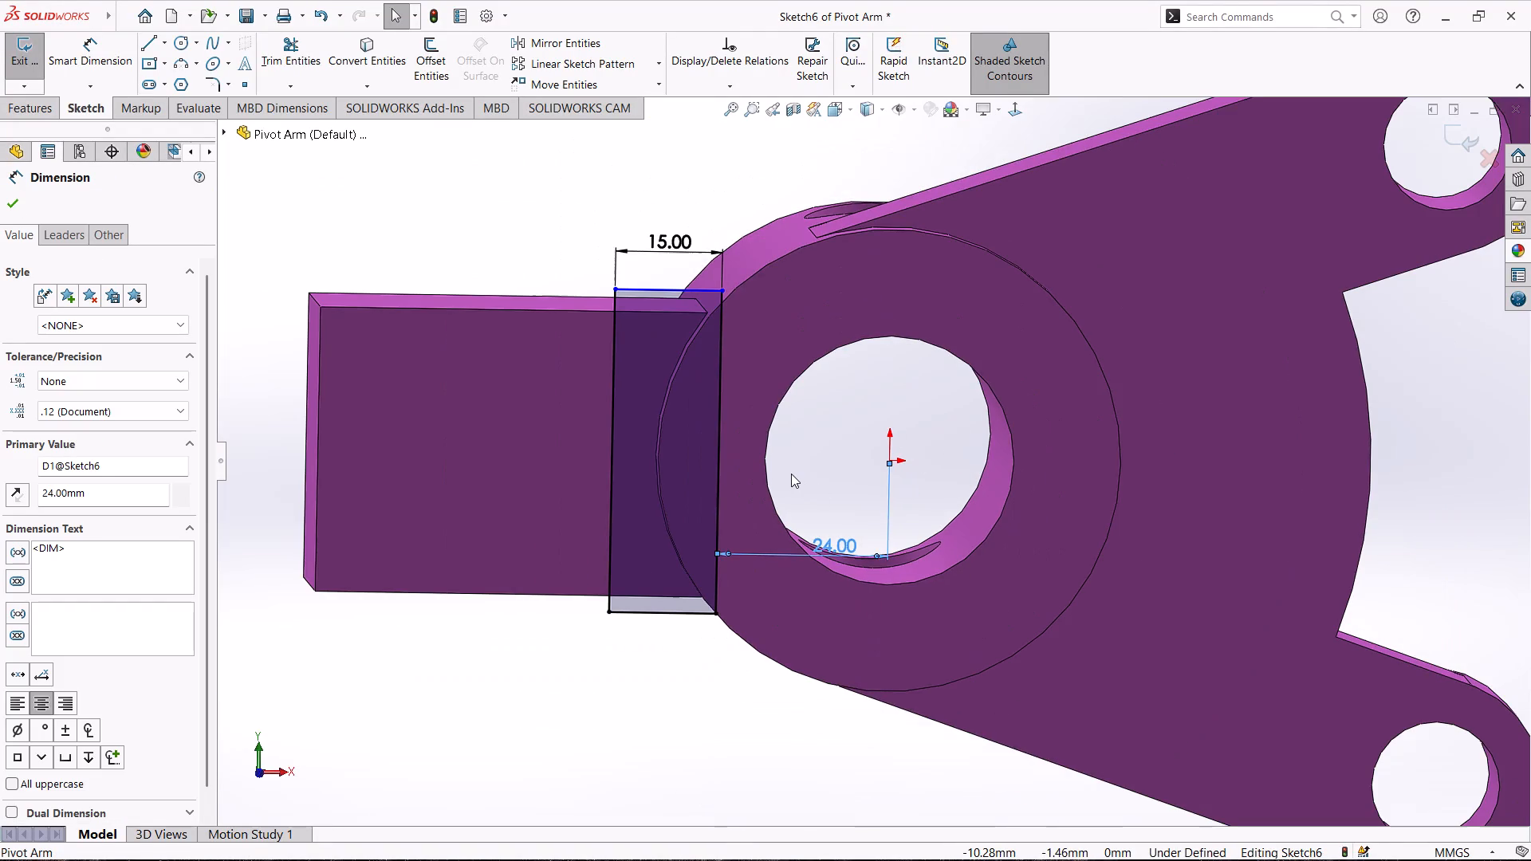
key(Escape)
key(Escape)
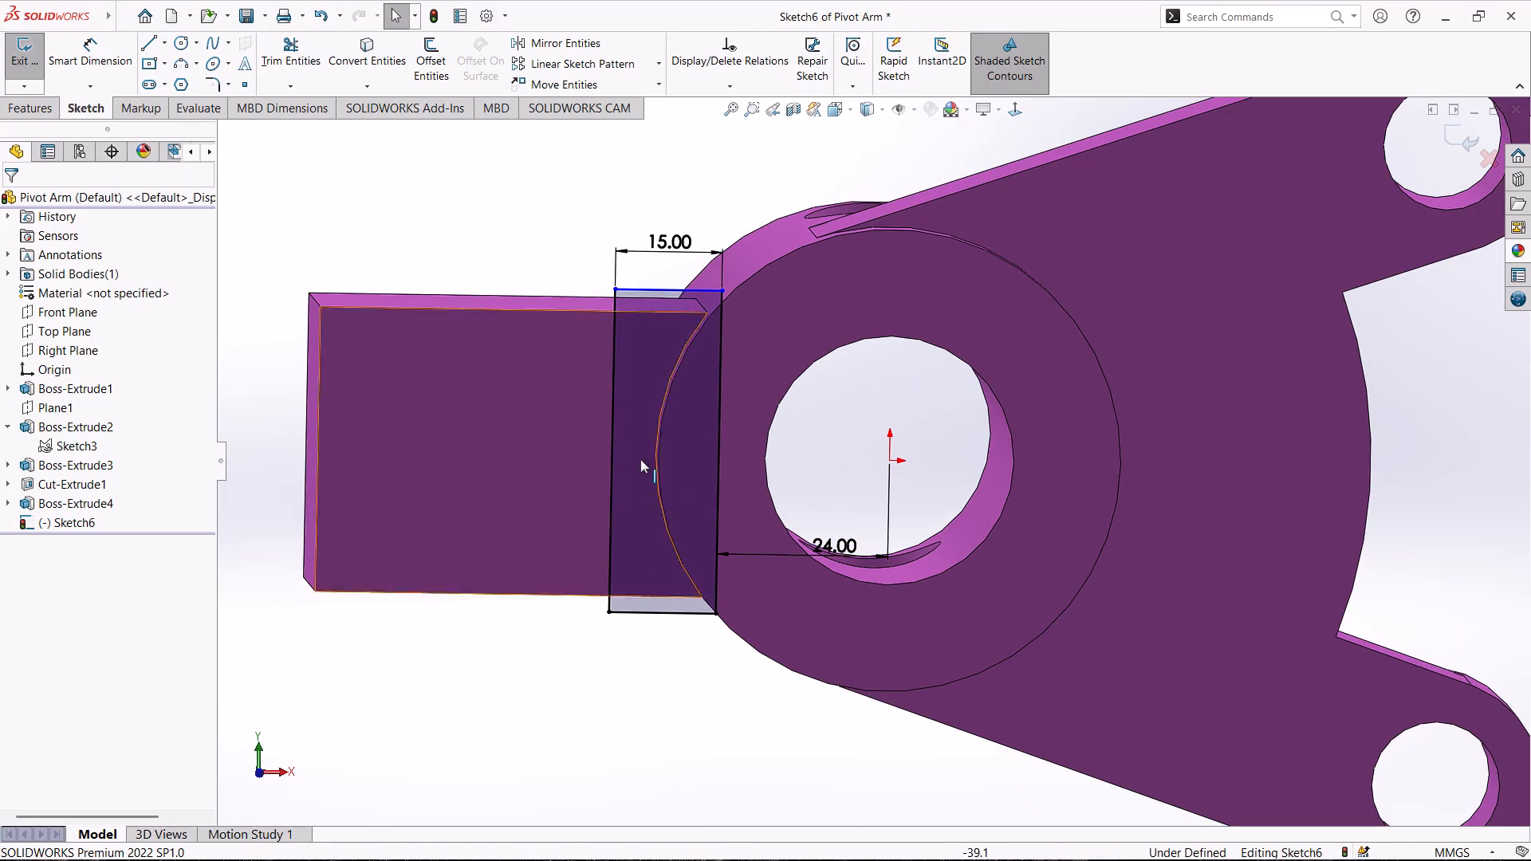
Draw a horizontal construction centerline about 55.5 mm long from the origin out over the block.
click(167, 44)
click(175, 85)
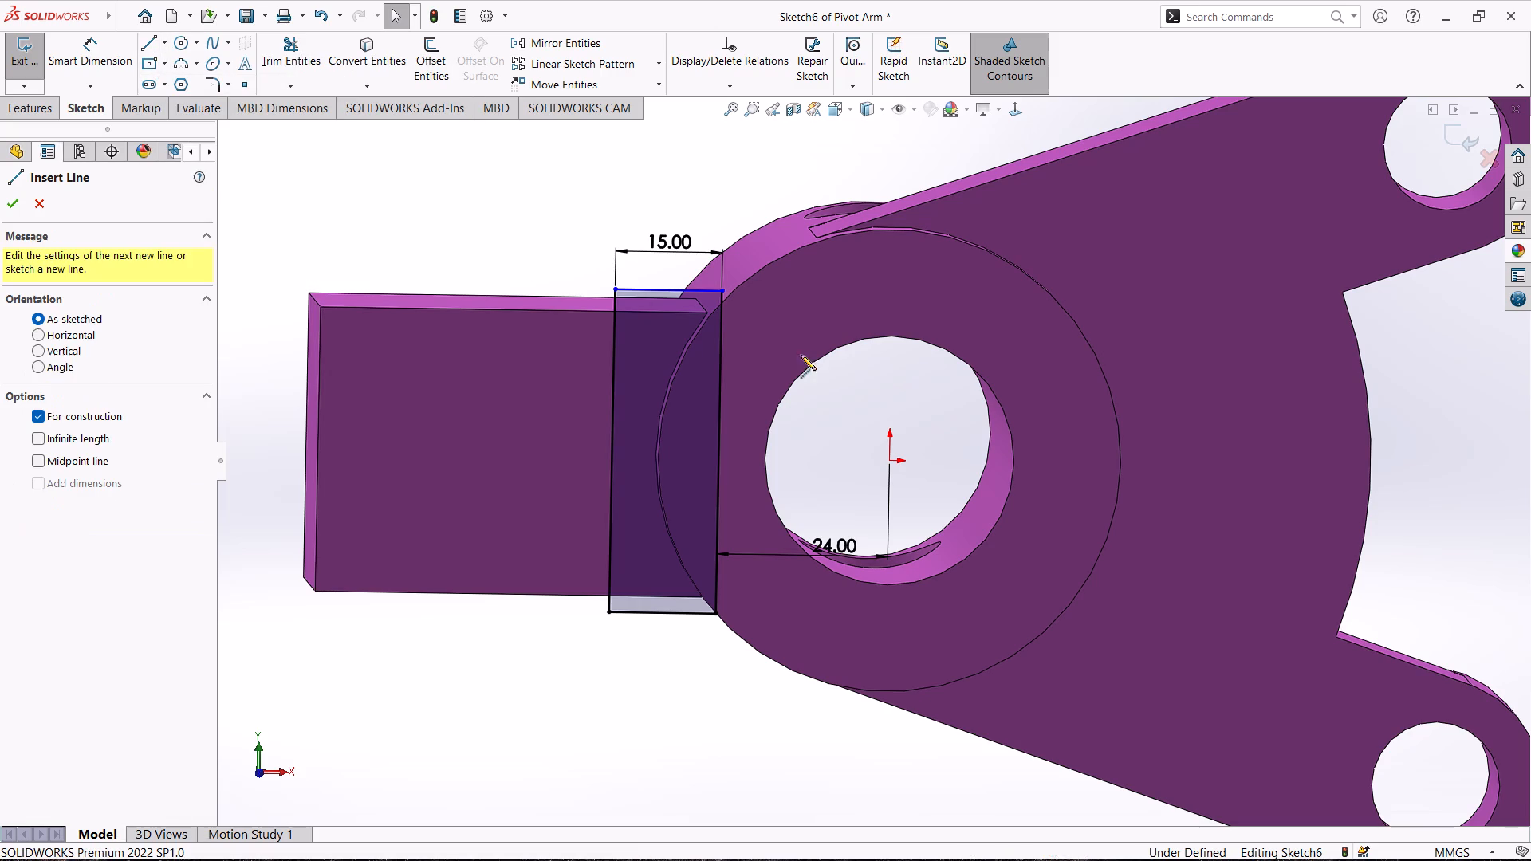
click(888, 458)
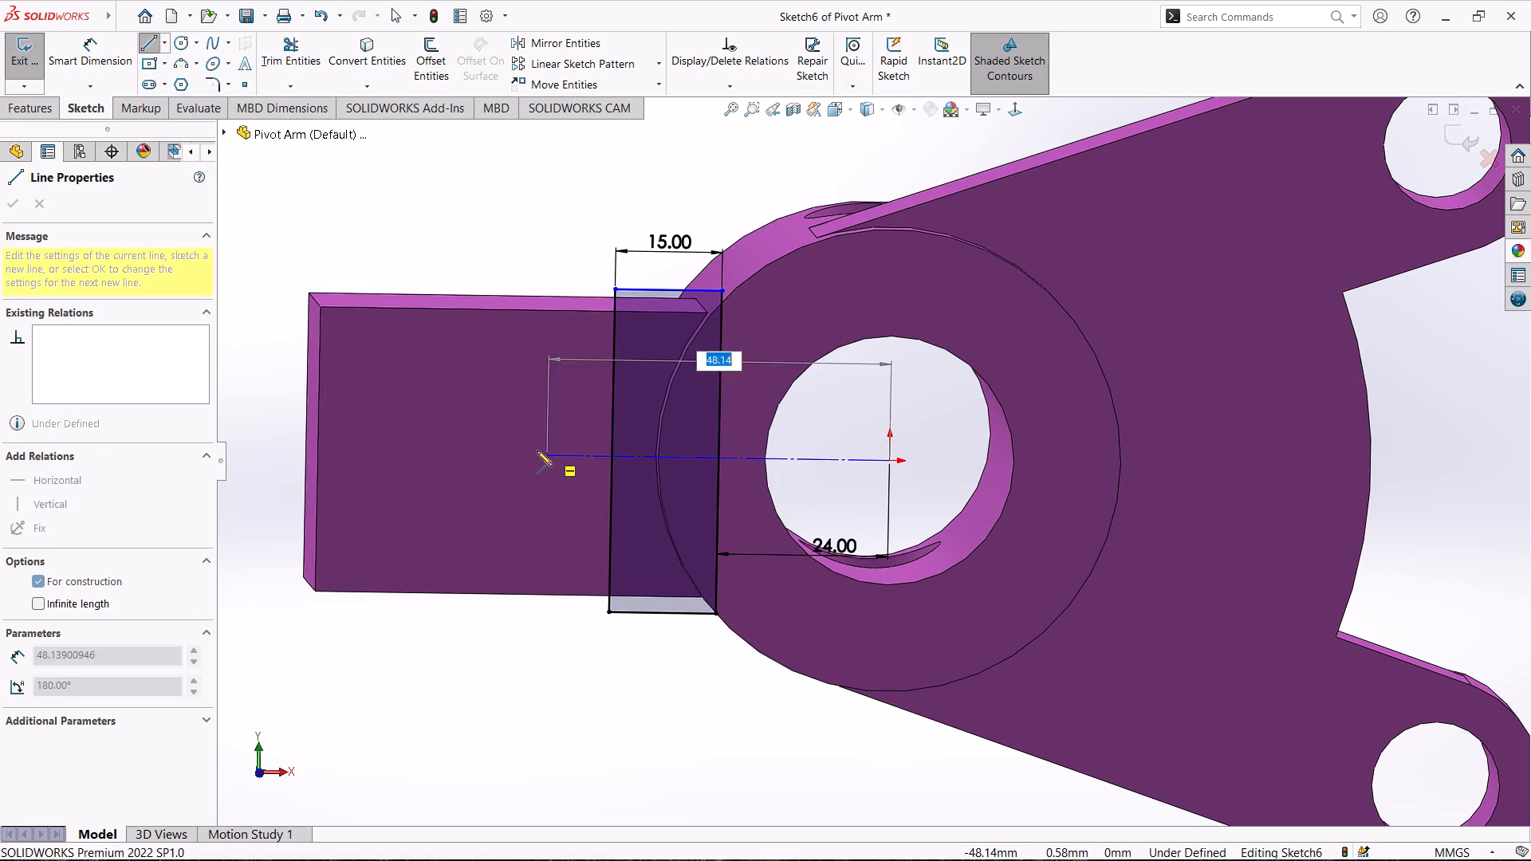
click(494, 455)
key(Escape)
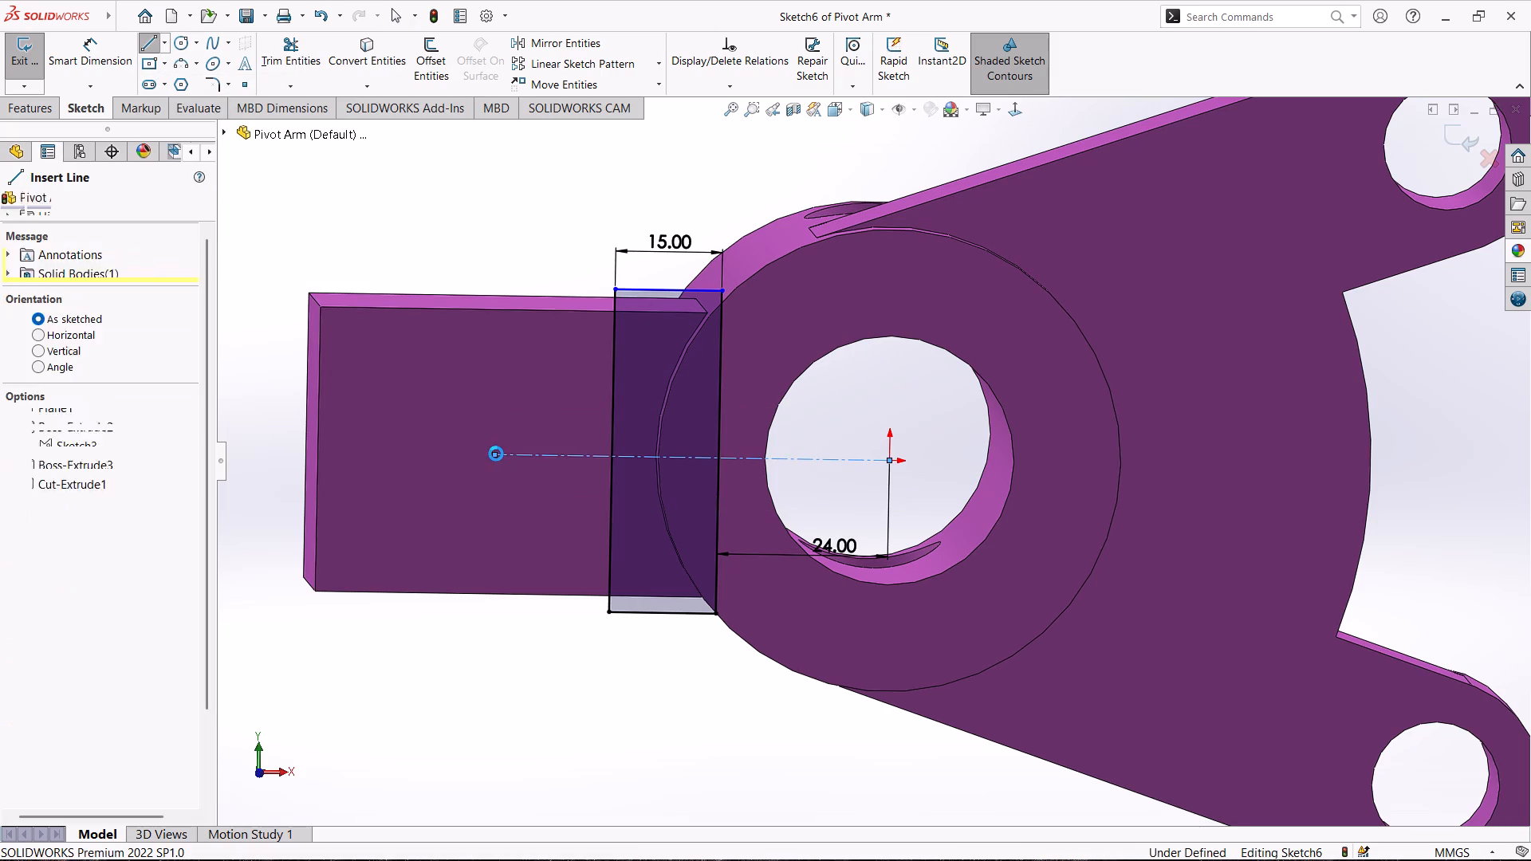
Add a Midpoint relation between the centerline and the midpoint of the rectangle's vertical line farther from the cylinder.
ctrl+click(571, 452)
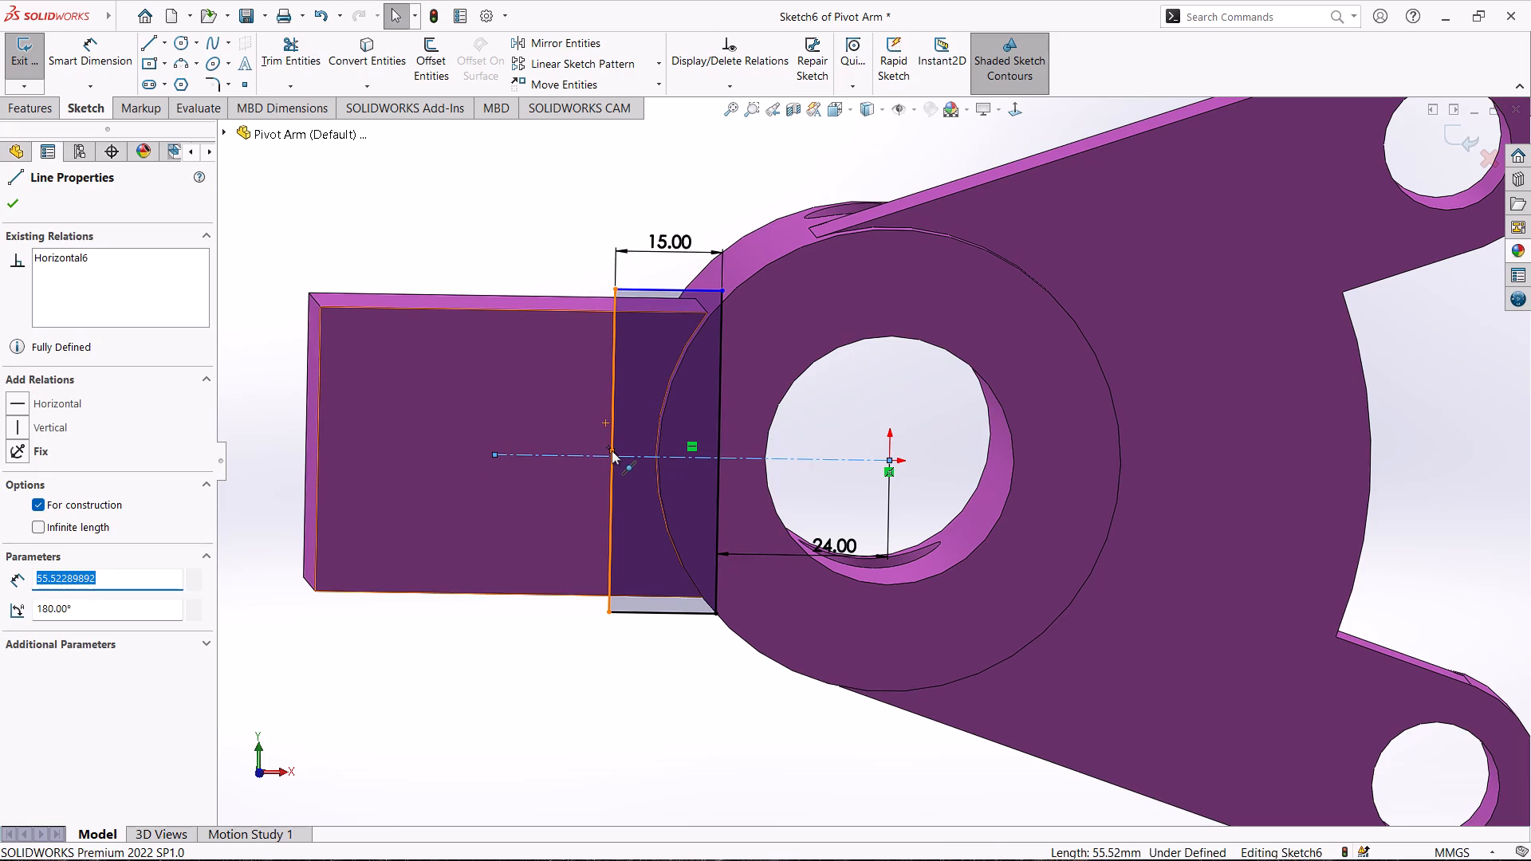
ctrl+click(612, 450)
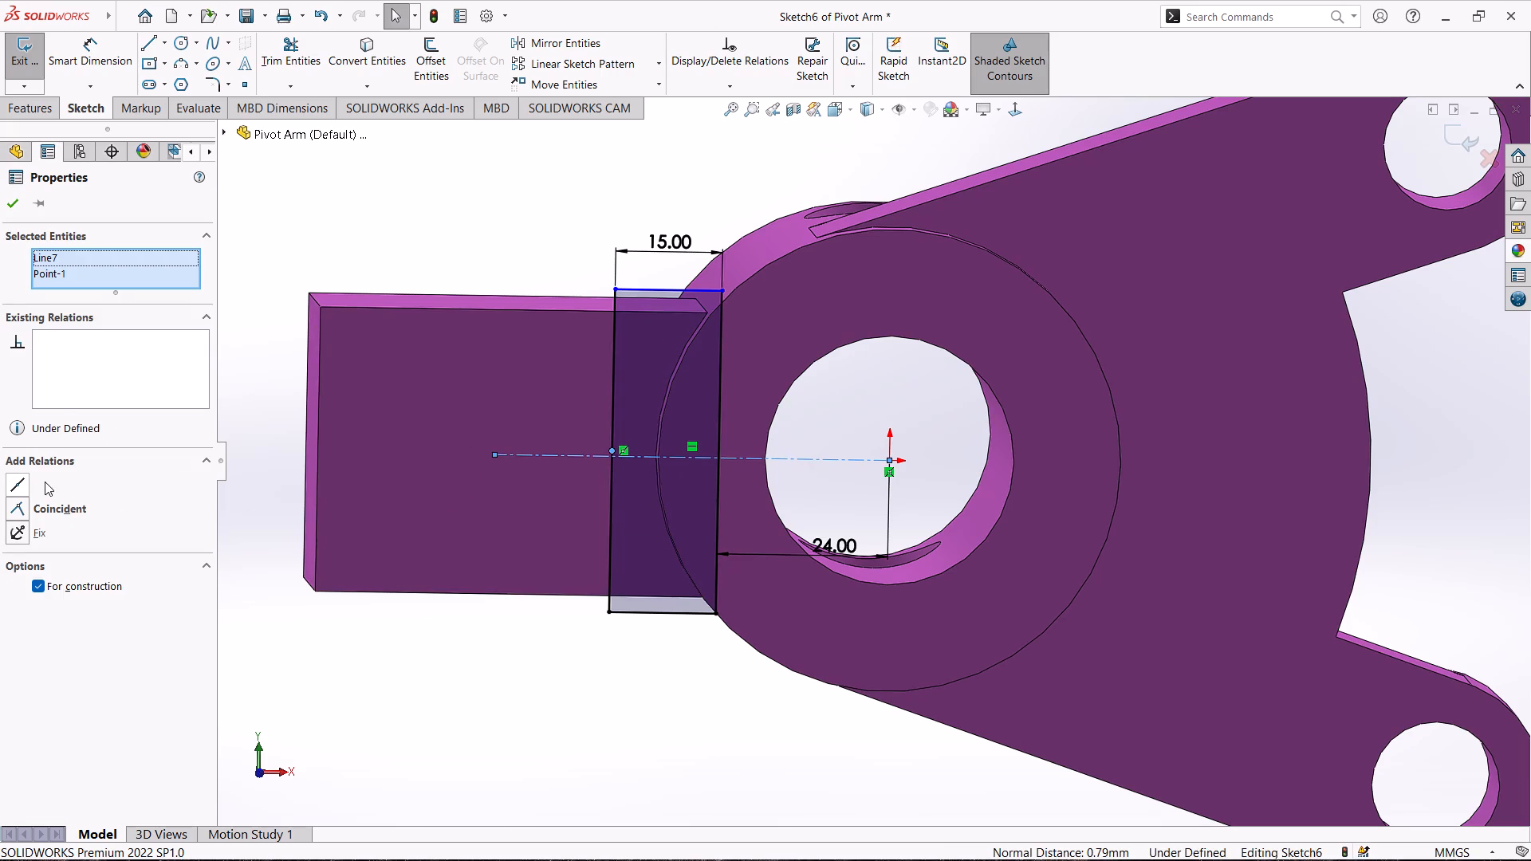
click(45, 482)
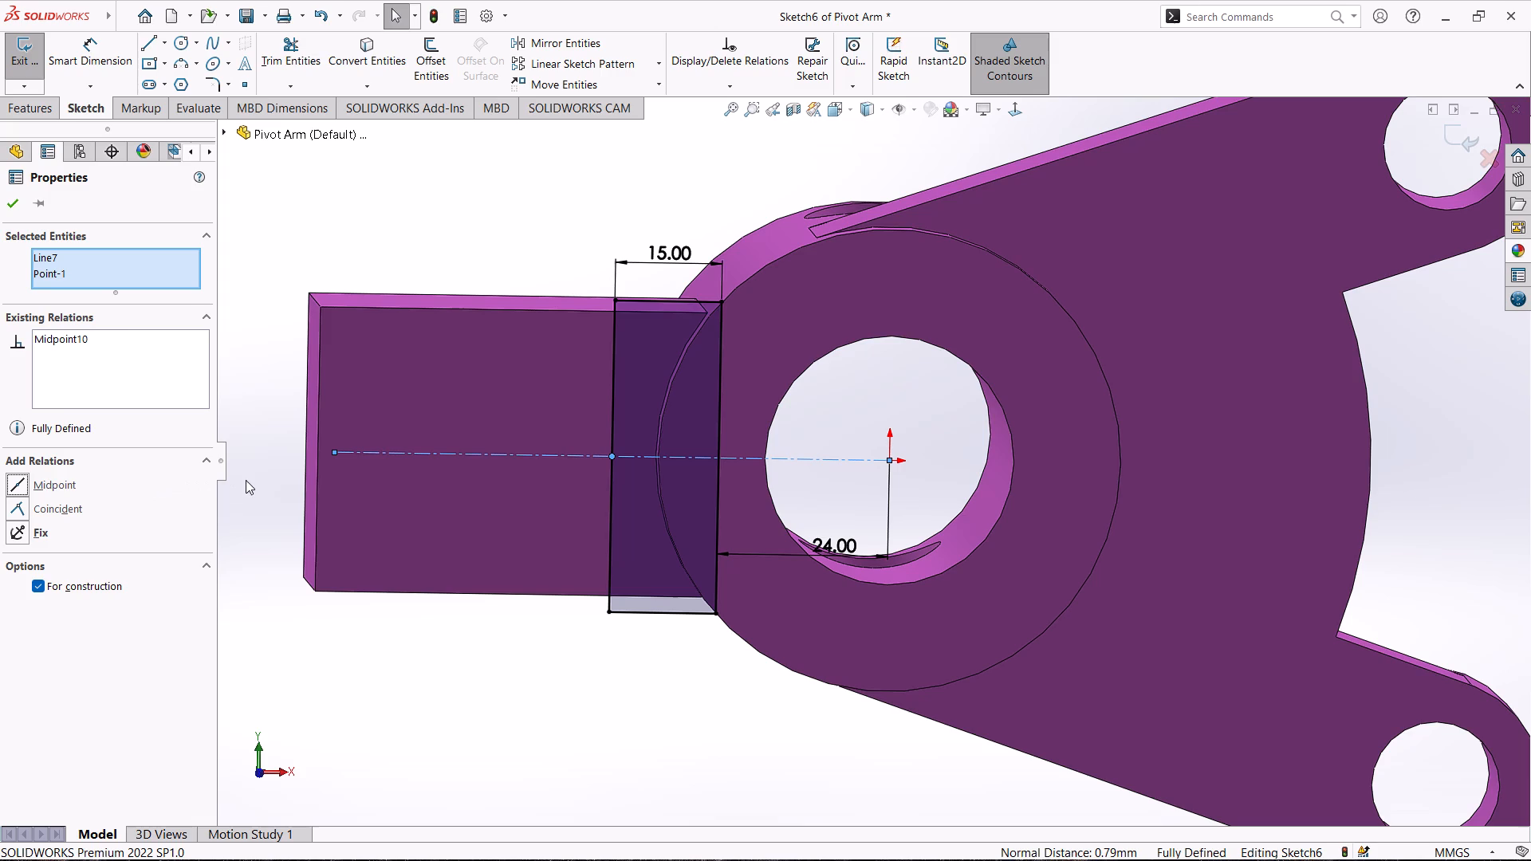
click(6, 199)
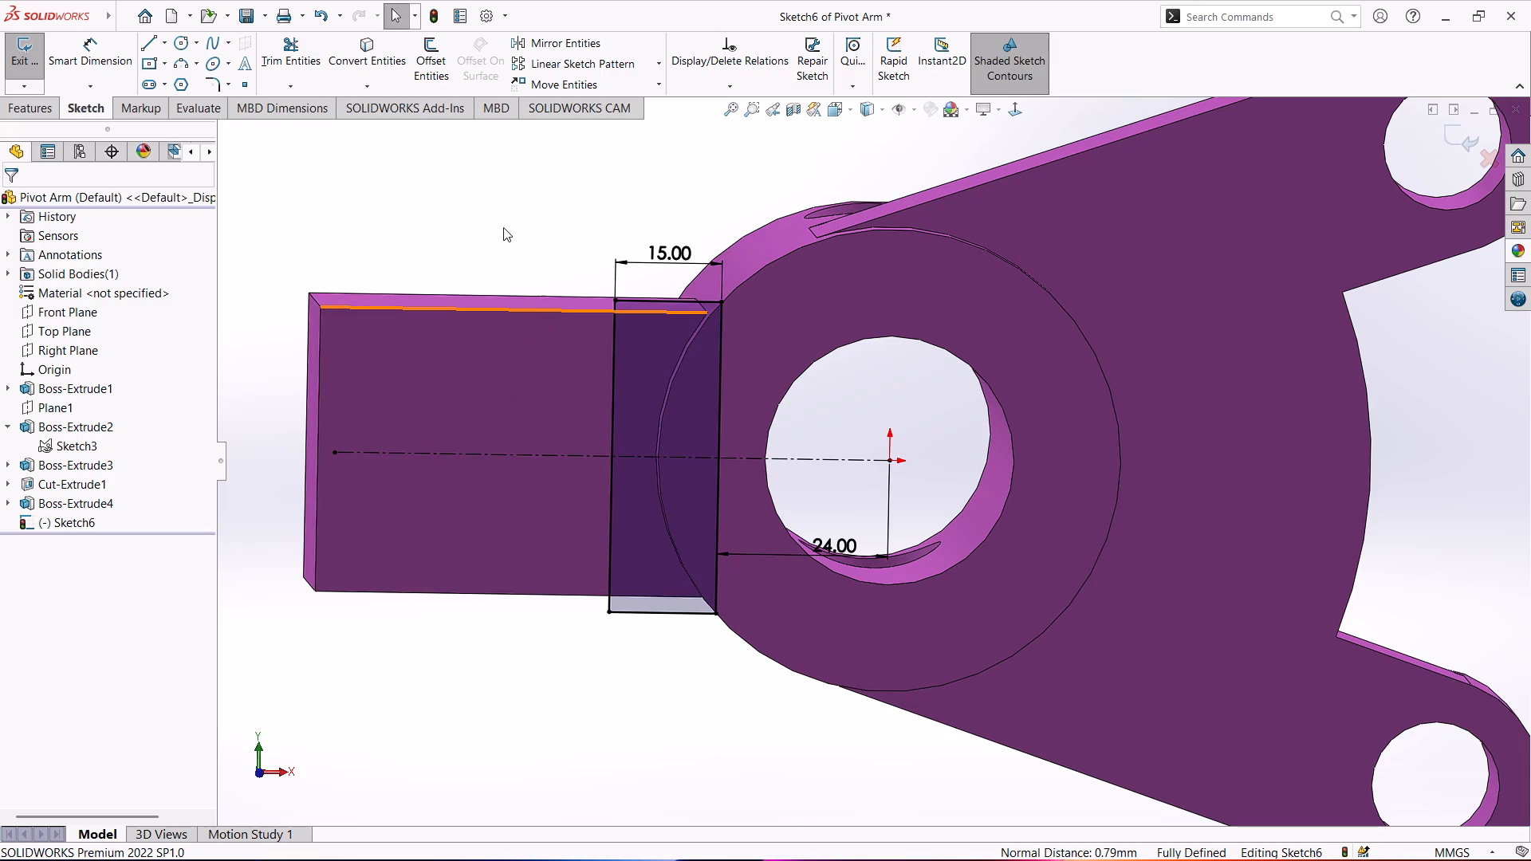
Exit the sketch and extrude the rectangle as a blind boss in the reversed direction, 42 mm deep (60-18), merging the result.
middle_drag(503, 227, 513, 361)
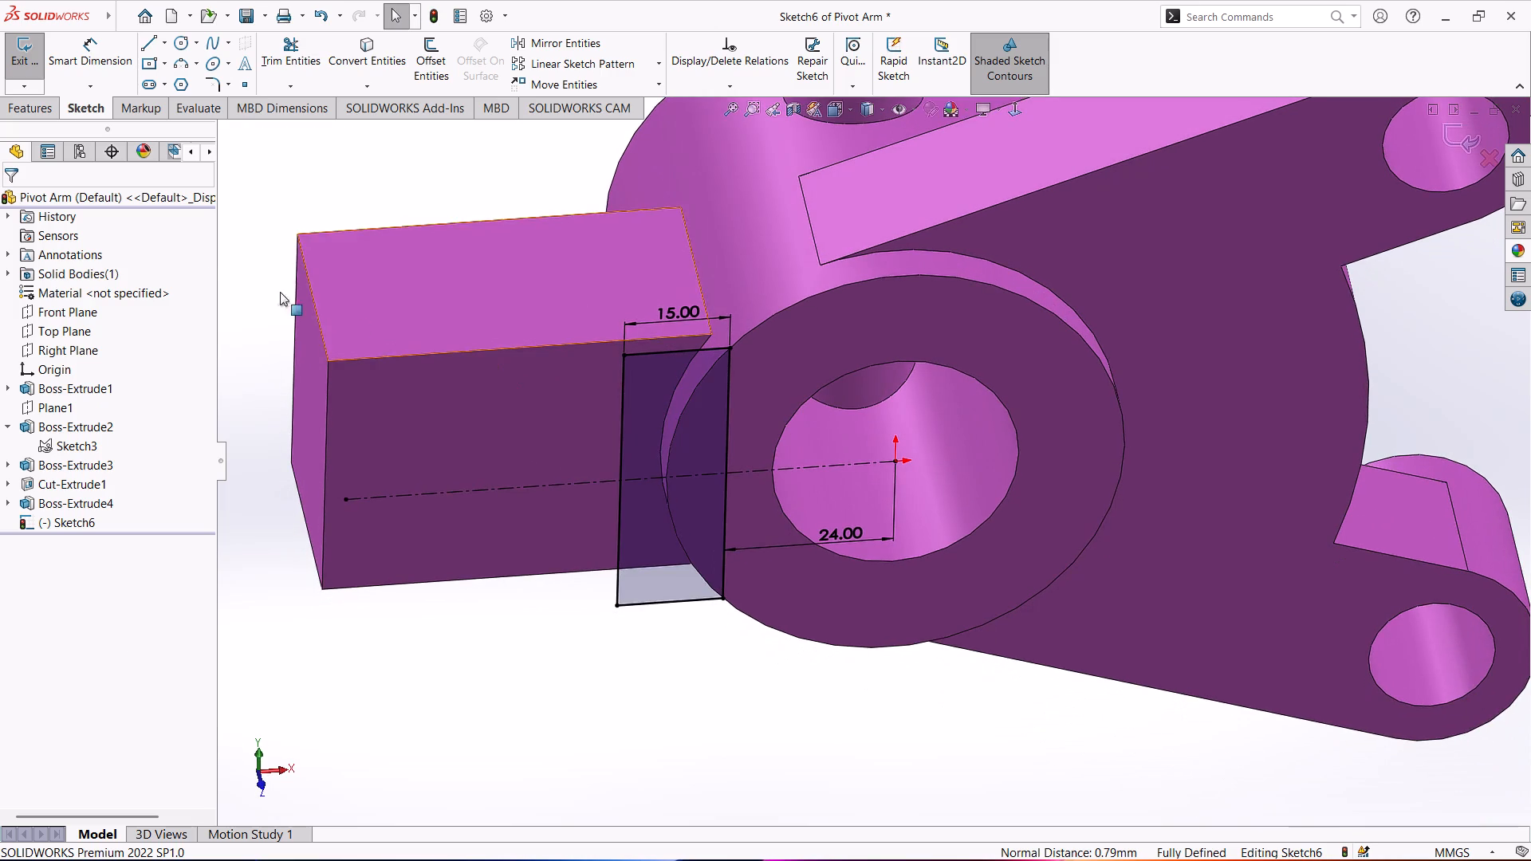
click(18, 58)
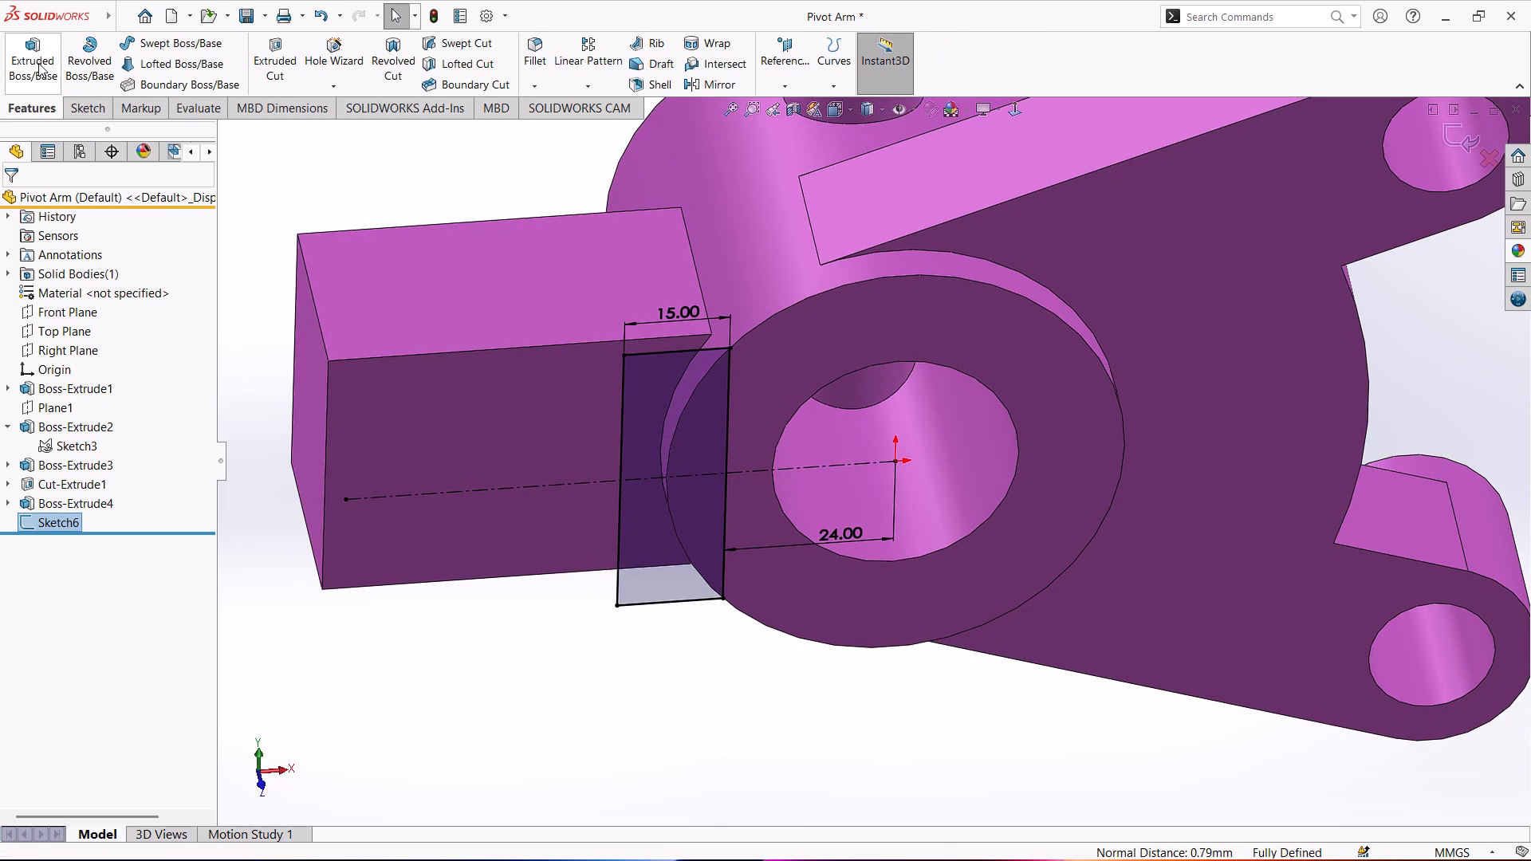
click(19, 62)
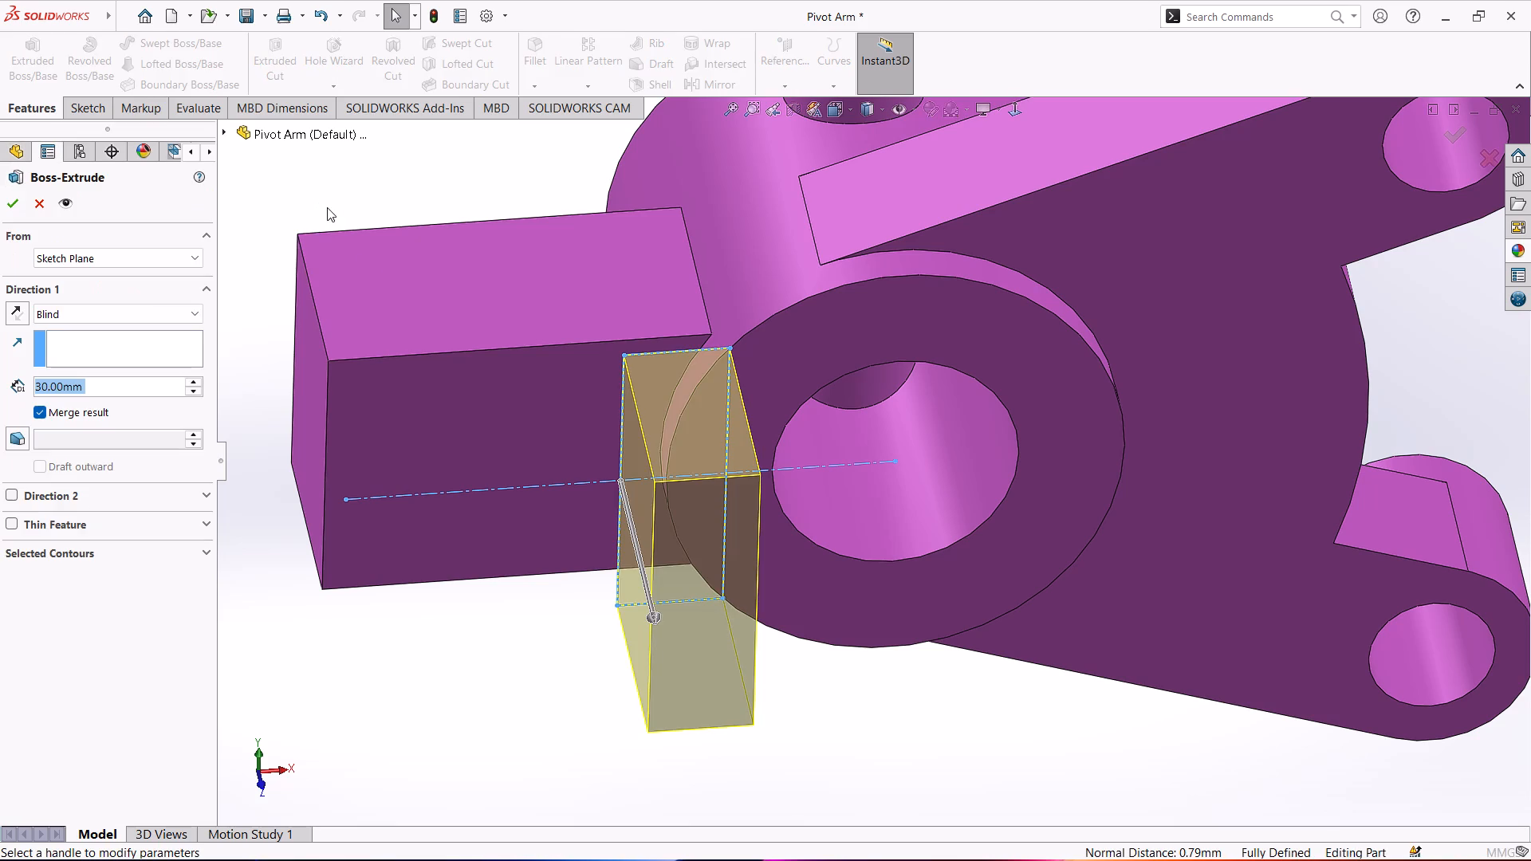
click(18, 309)
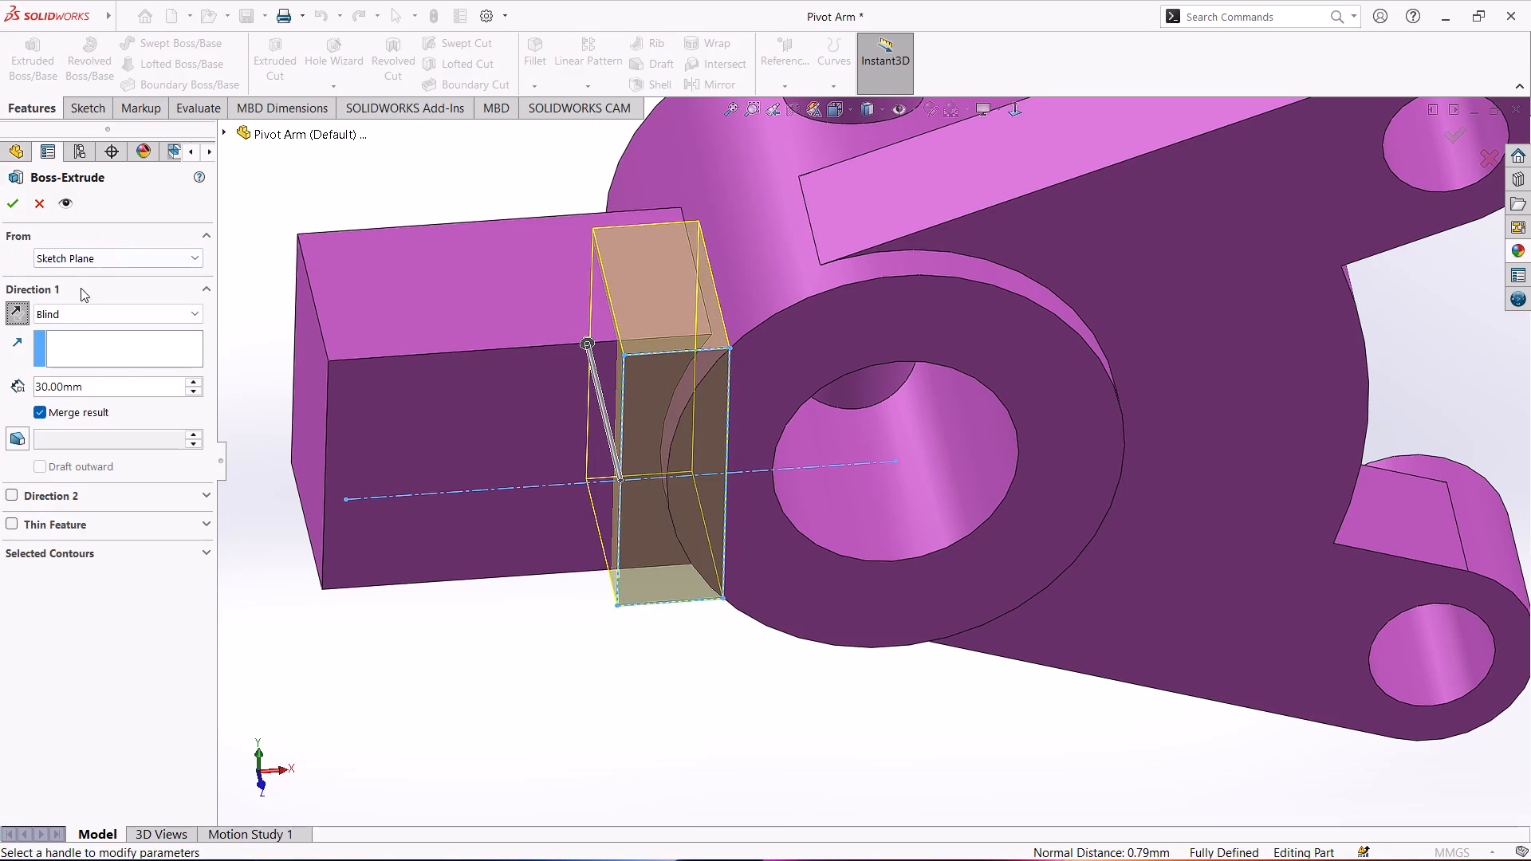
drag(89, 383, 10, 379)
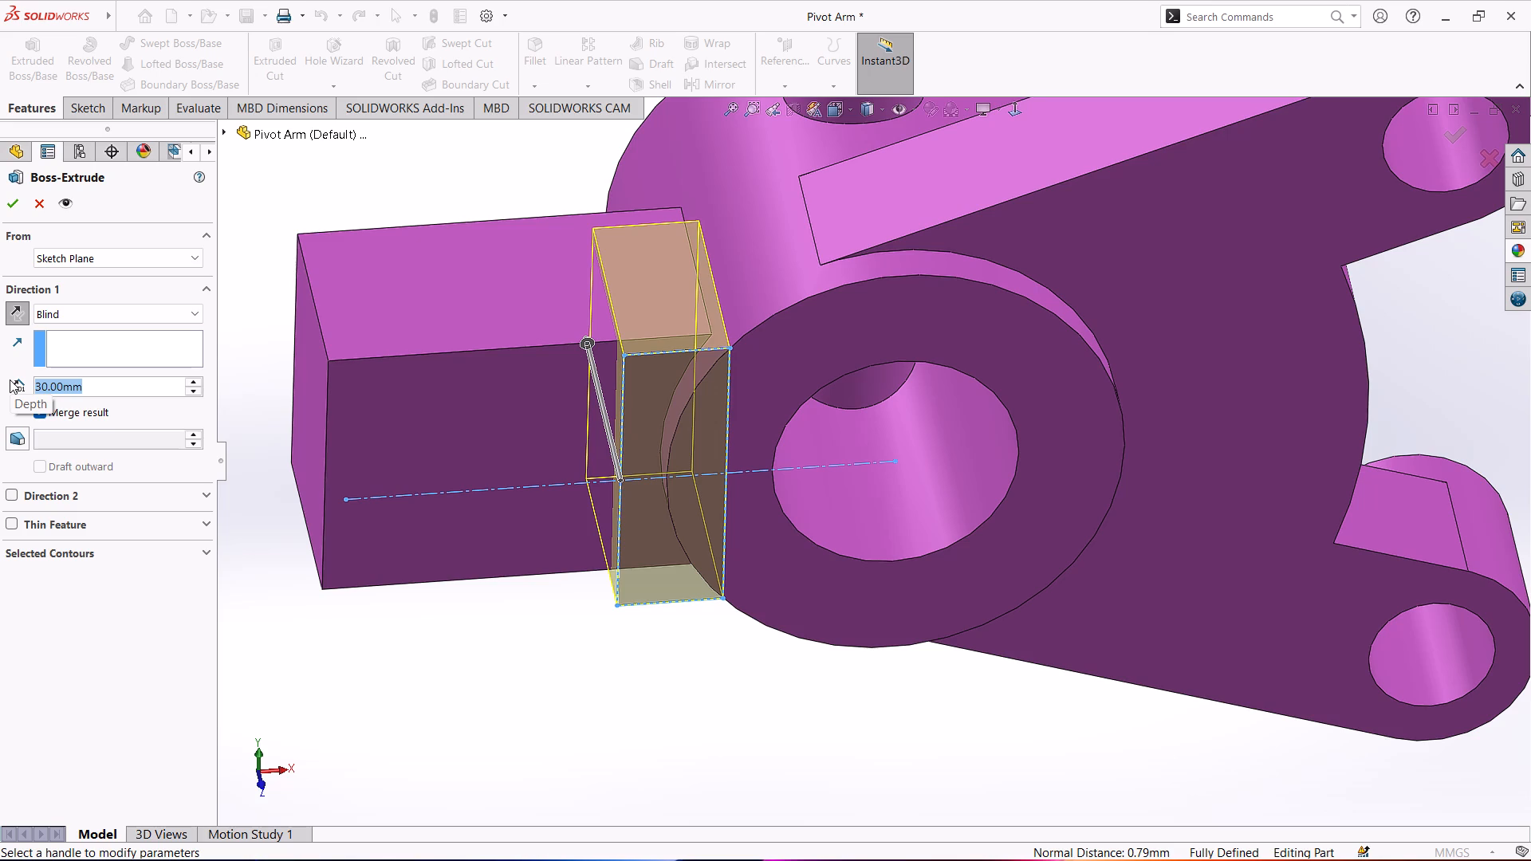
text(60-18)
key(Return)
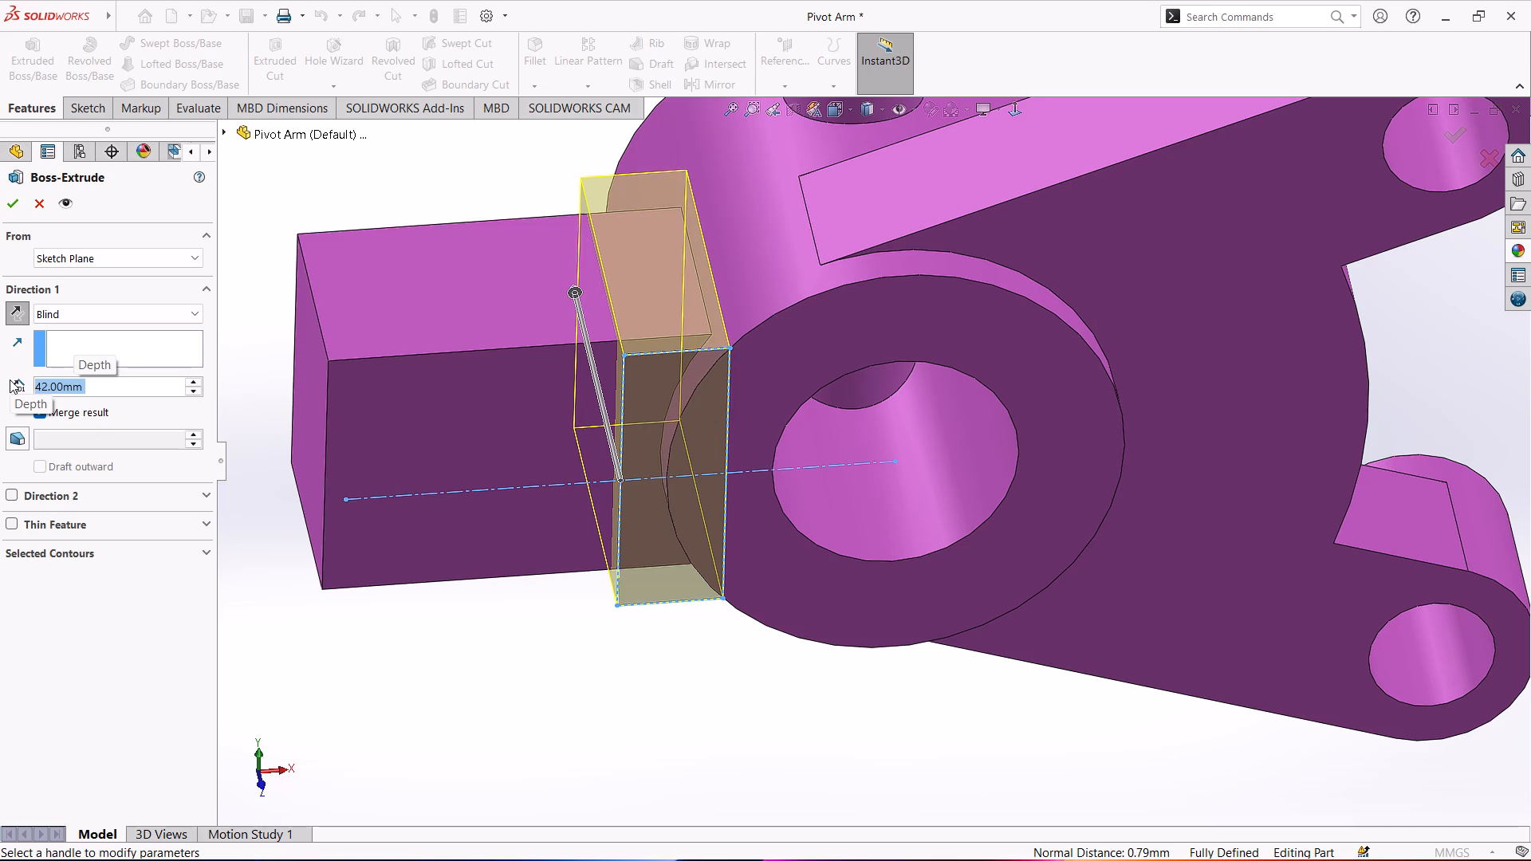
click(16, 206)
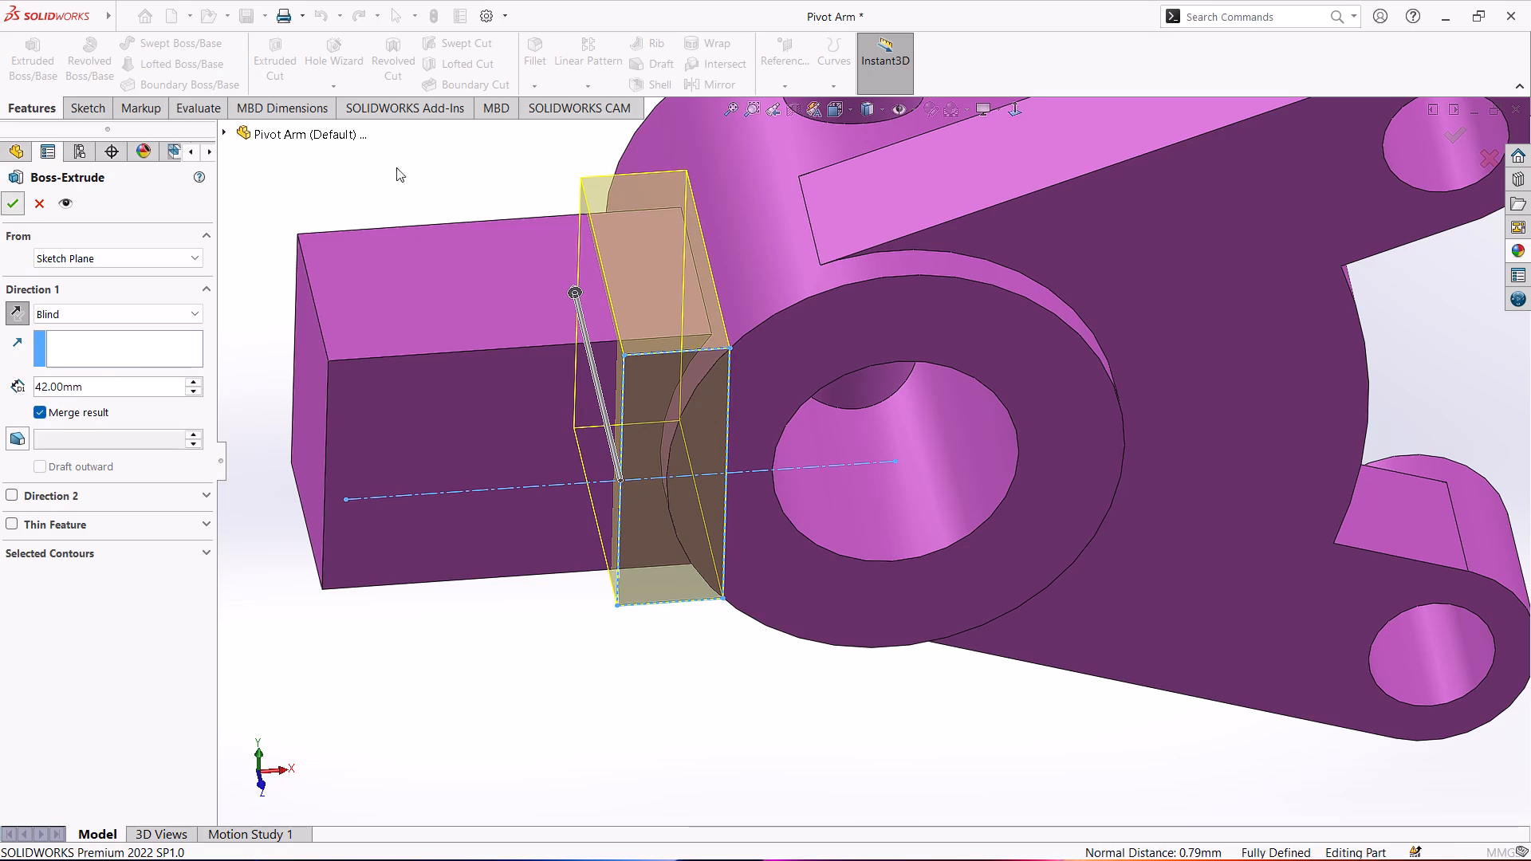
Examine the new collar between the block and the cylinder from several sides of the part.
middle_drag(436, 147, 446, 449)
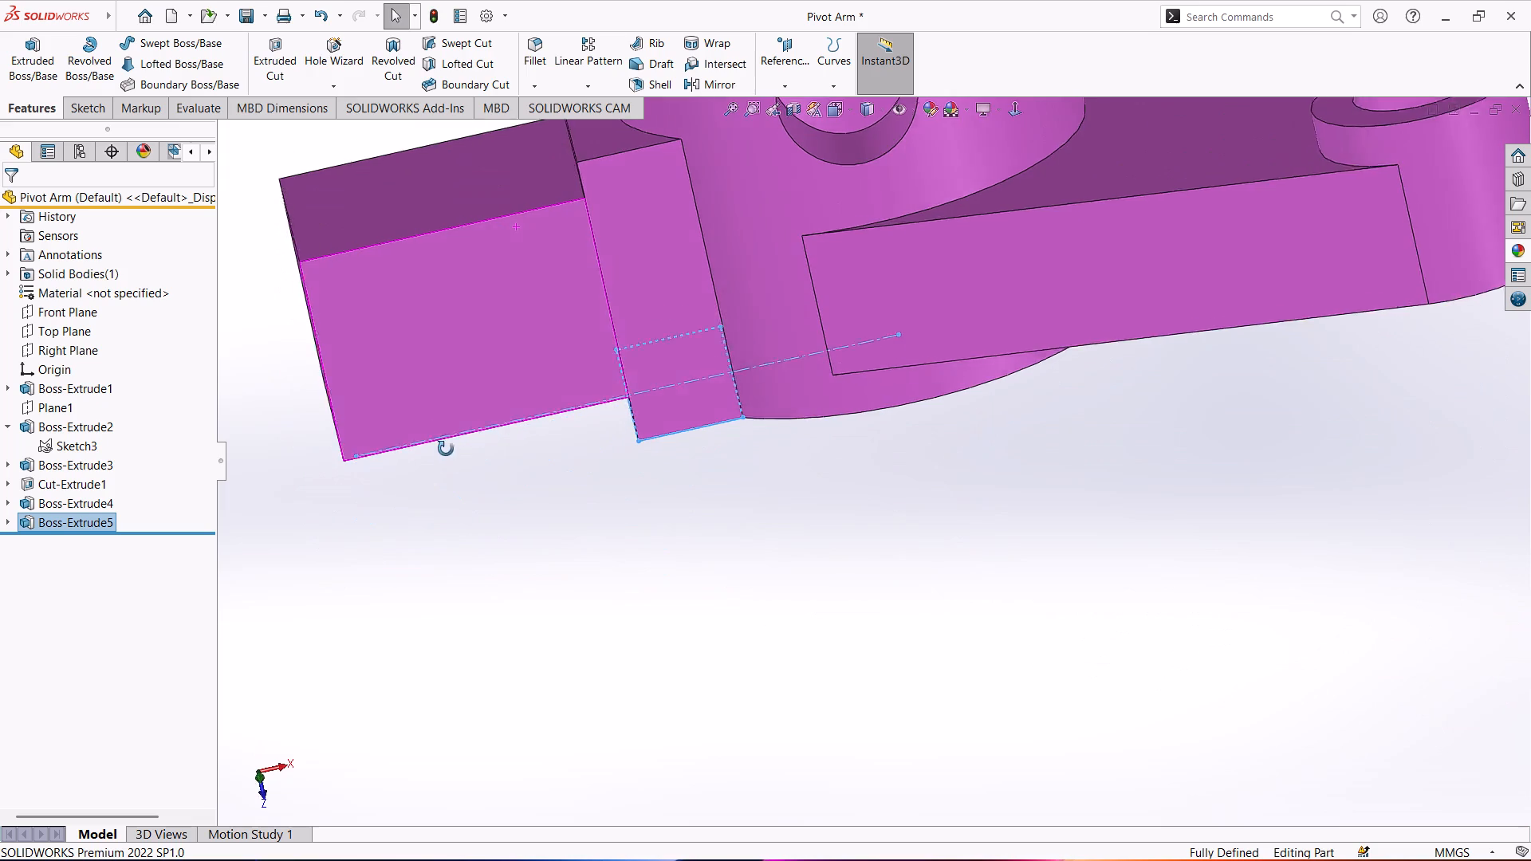
middle_drag(446, 449, 543, 462)
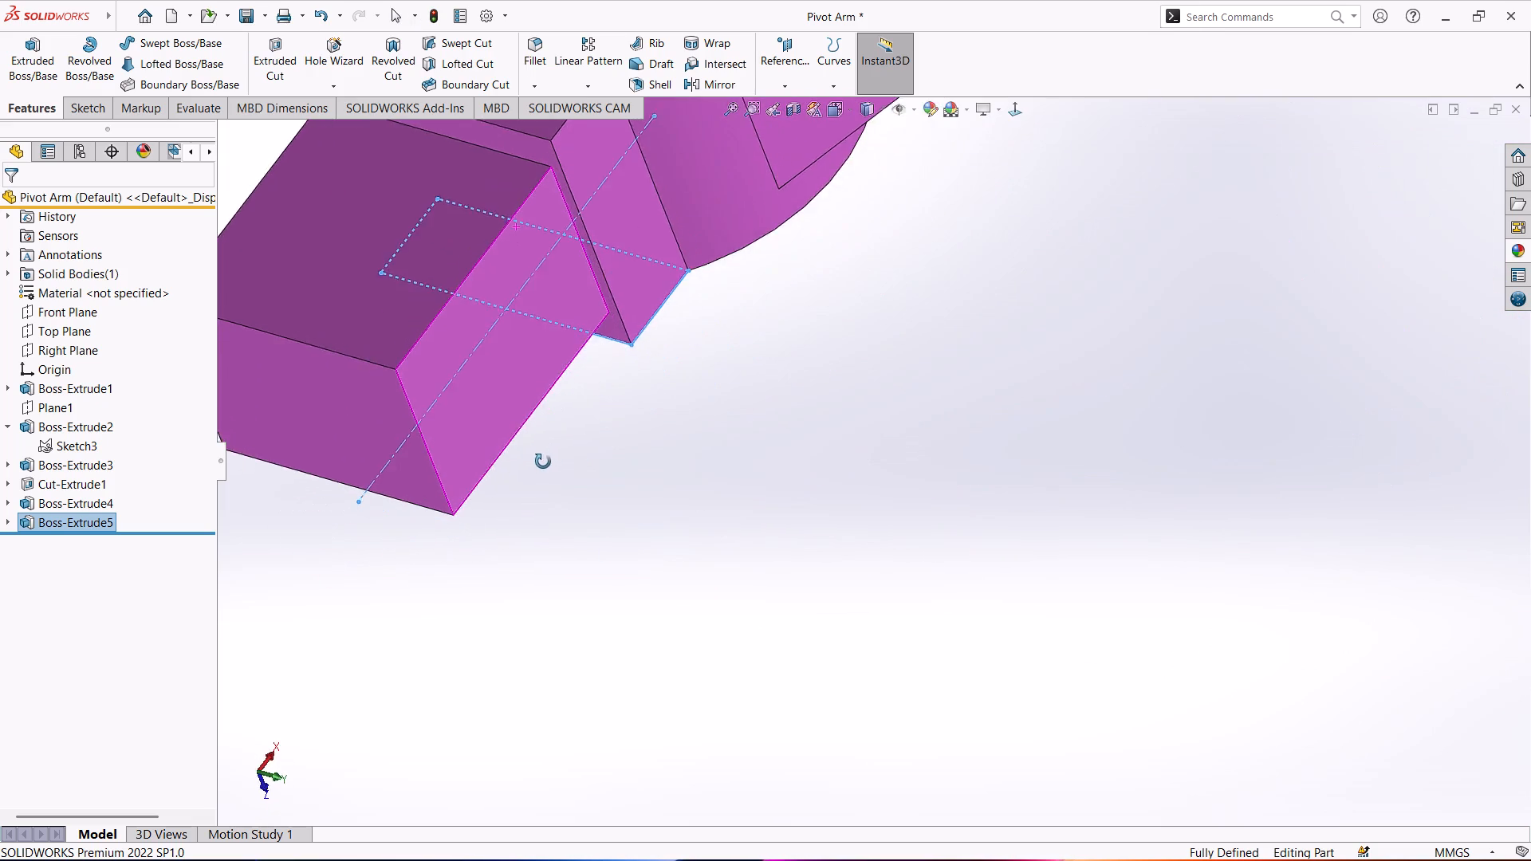
middle_drag(543, 462, 421, 336)
click(749, 664)
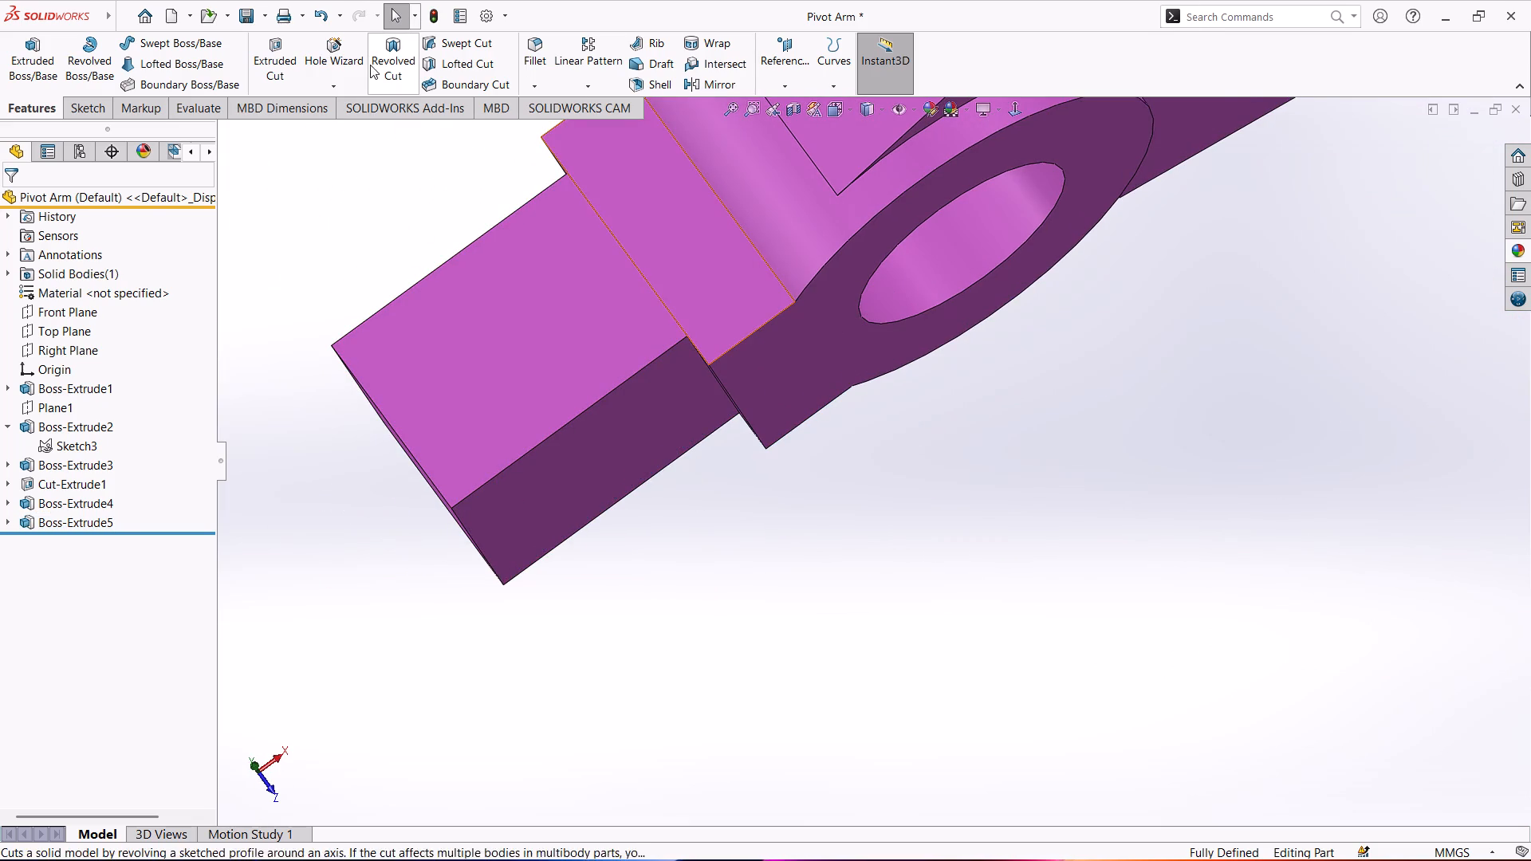
scroll(370, 100, up, 3)
scroll(766, 320, up, 2)
scroll(747, 285, down, 2)
middle_drag(703, 261, 725, 315)
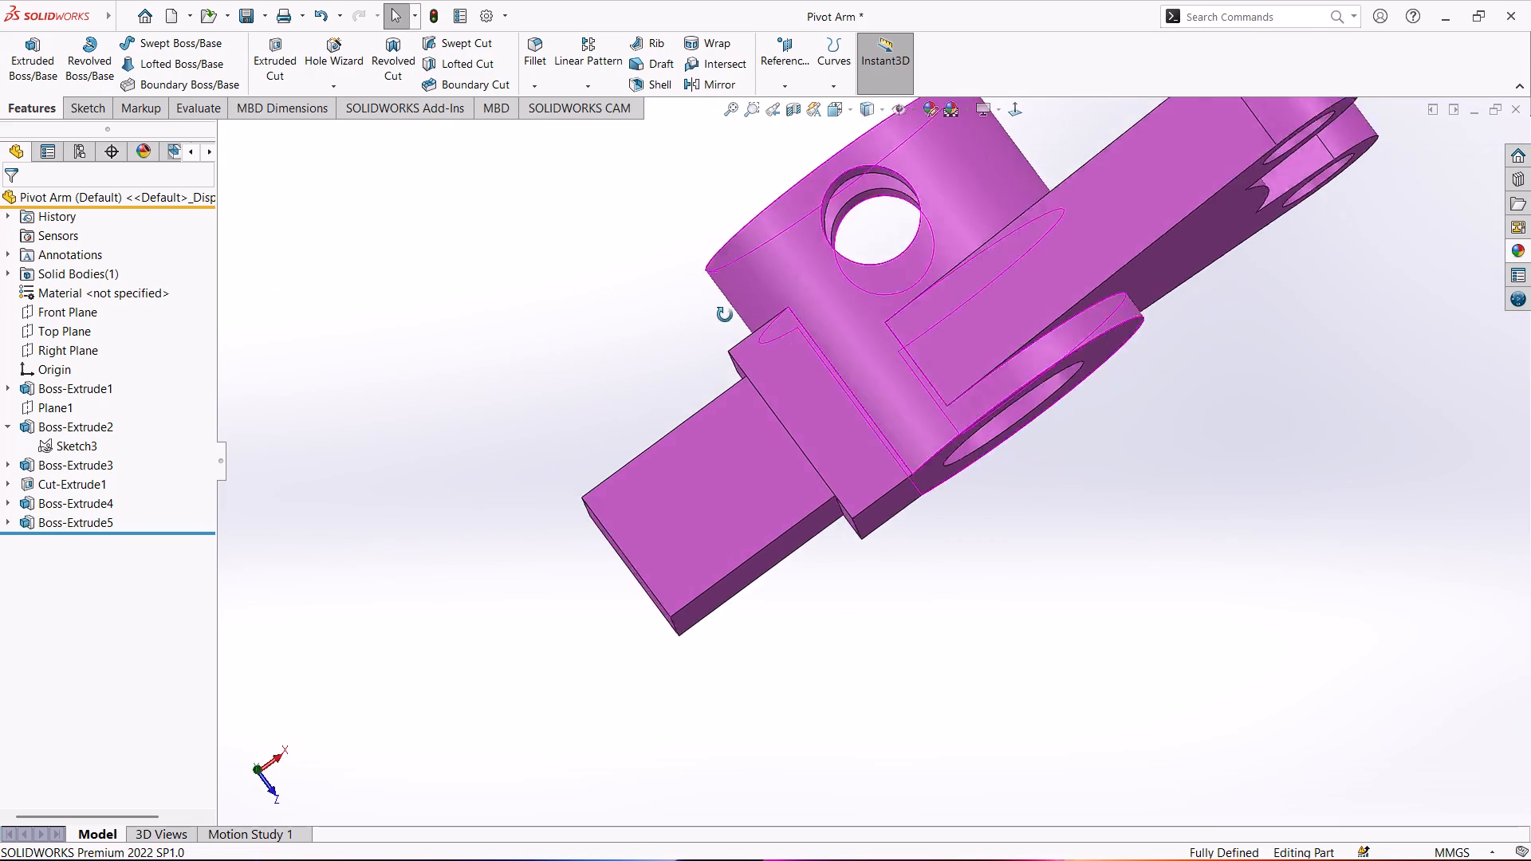
middle_drag(725, 315, 798, 390)
scroll(734, 367, up, 2)
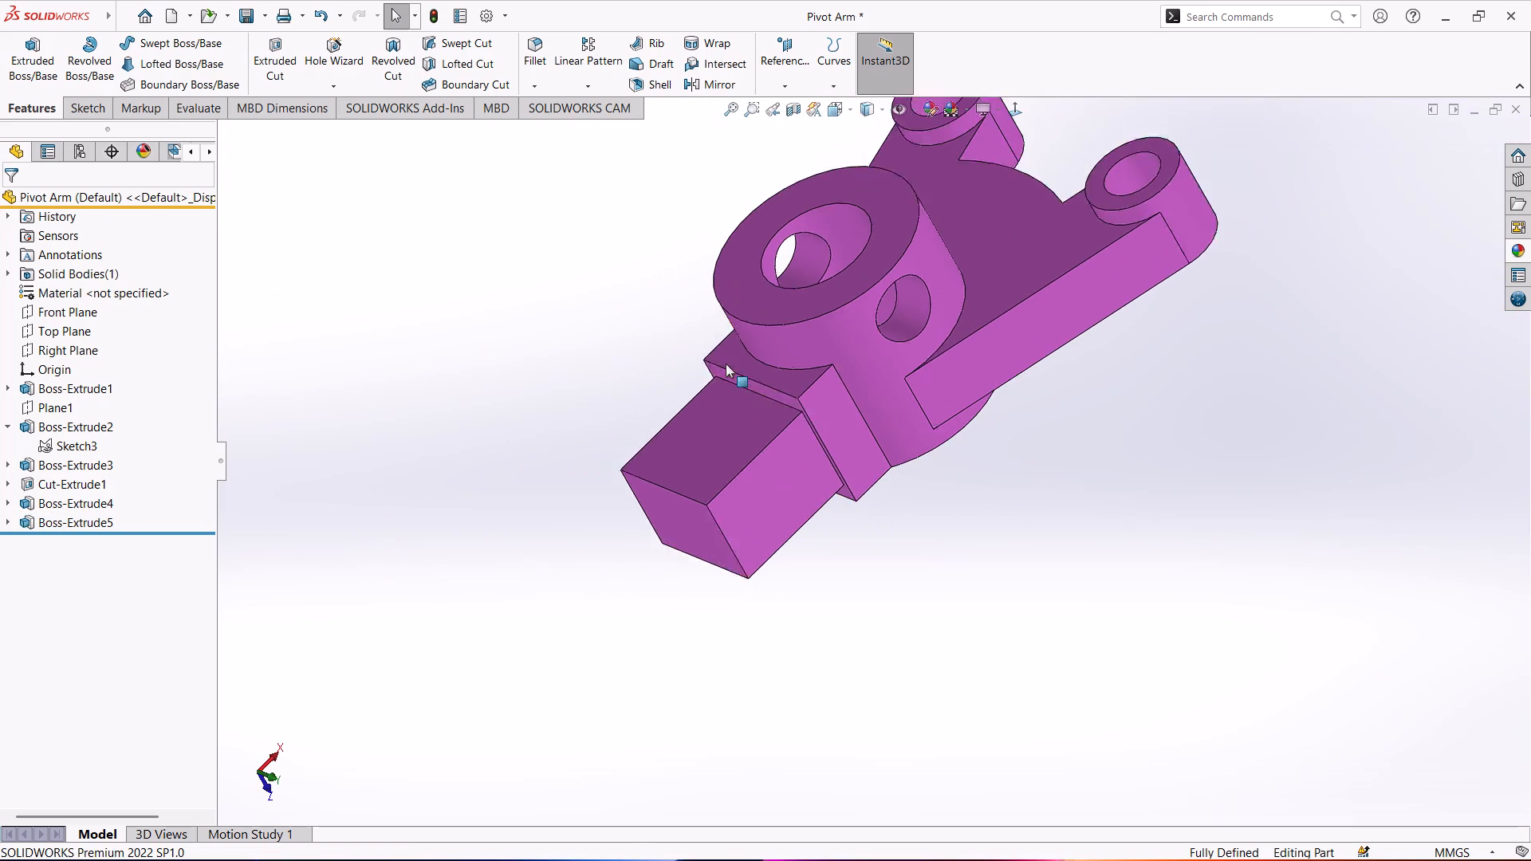
scroll(726, 364, up, 1)
middle_drag(655, 329, 502, 370)
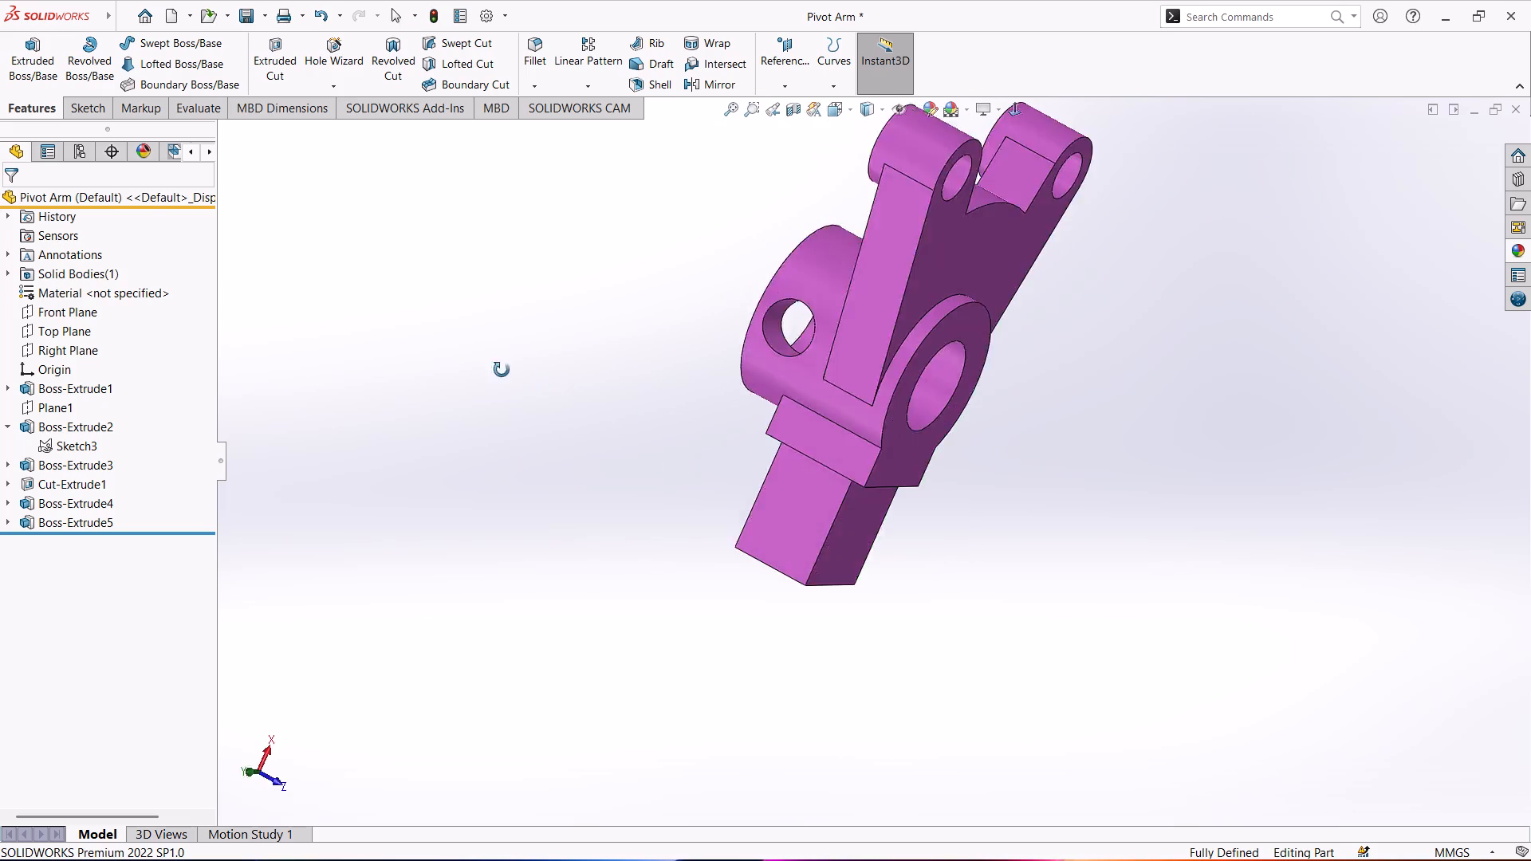
middle_drag(502, 370, 569, 291)
scroll(1090, 423, down, 1)
middle_drag(956, 415, 1036, 462)
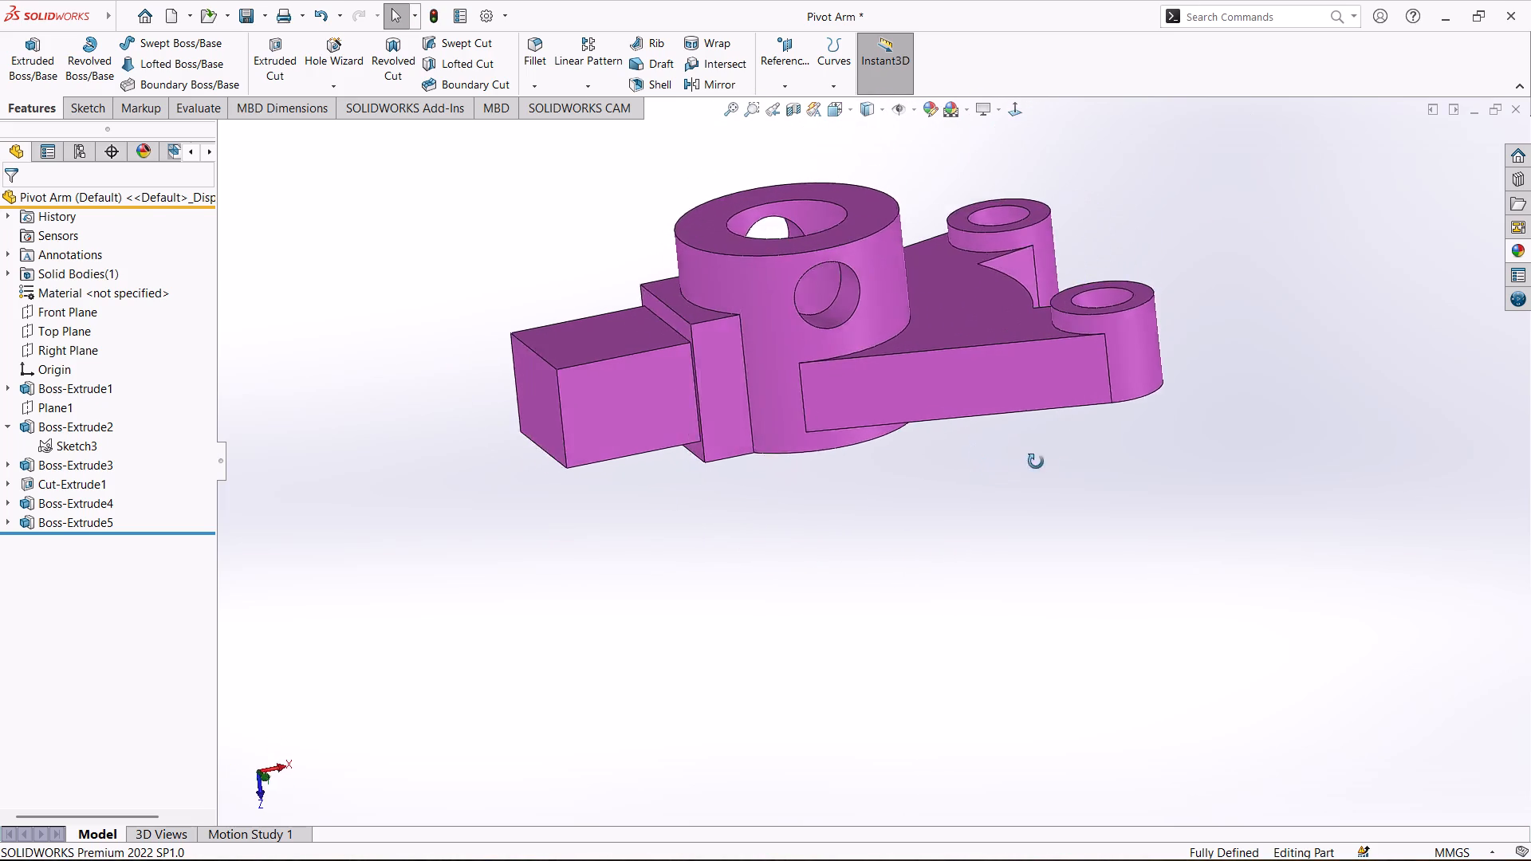
middle_drag(1036, 462, 1043, 435)
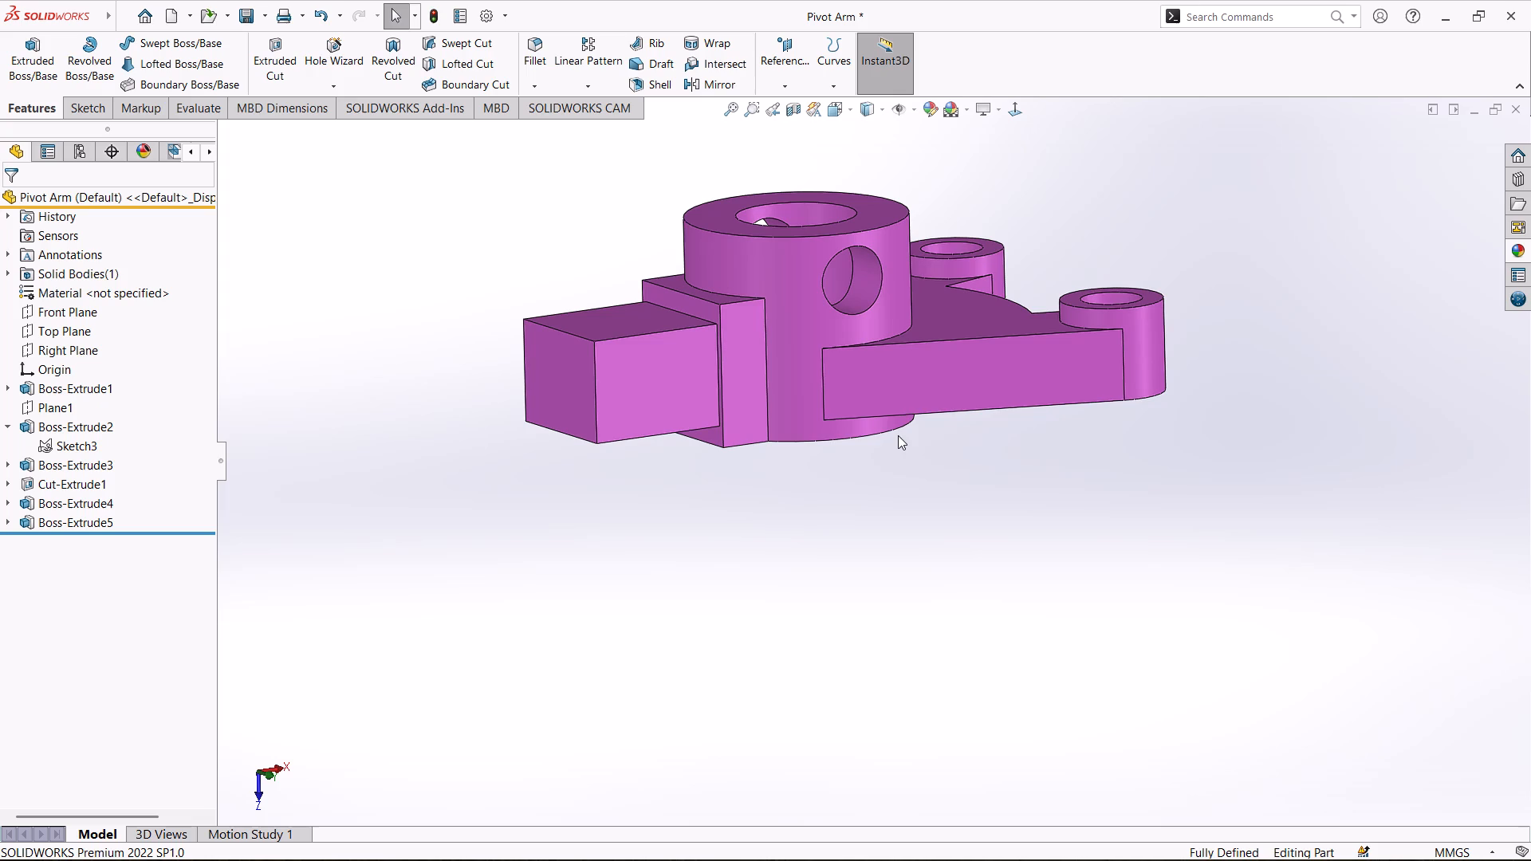
Start a sketch on the block's side face and draw a 30 mm diameter circle centred on the midpoint of its outer vertical edge.
click(627, 396)
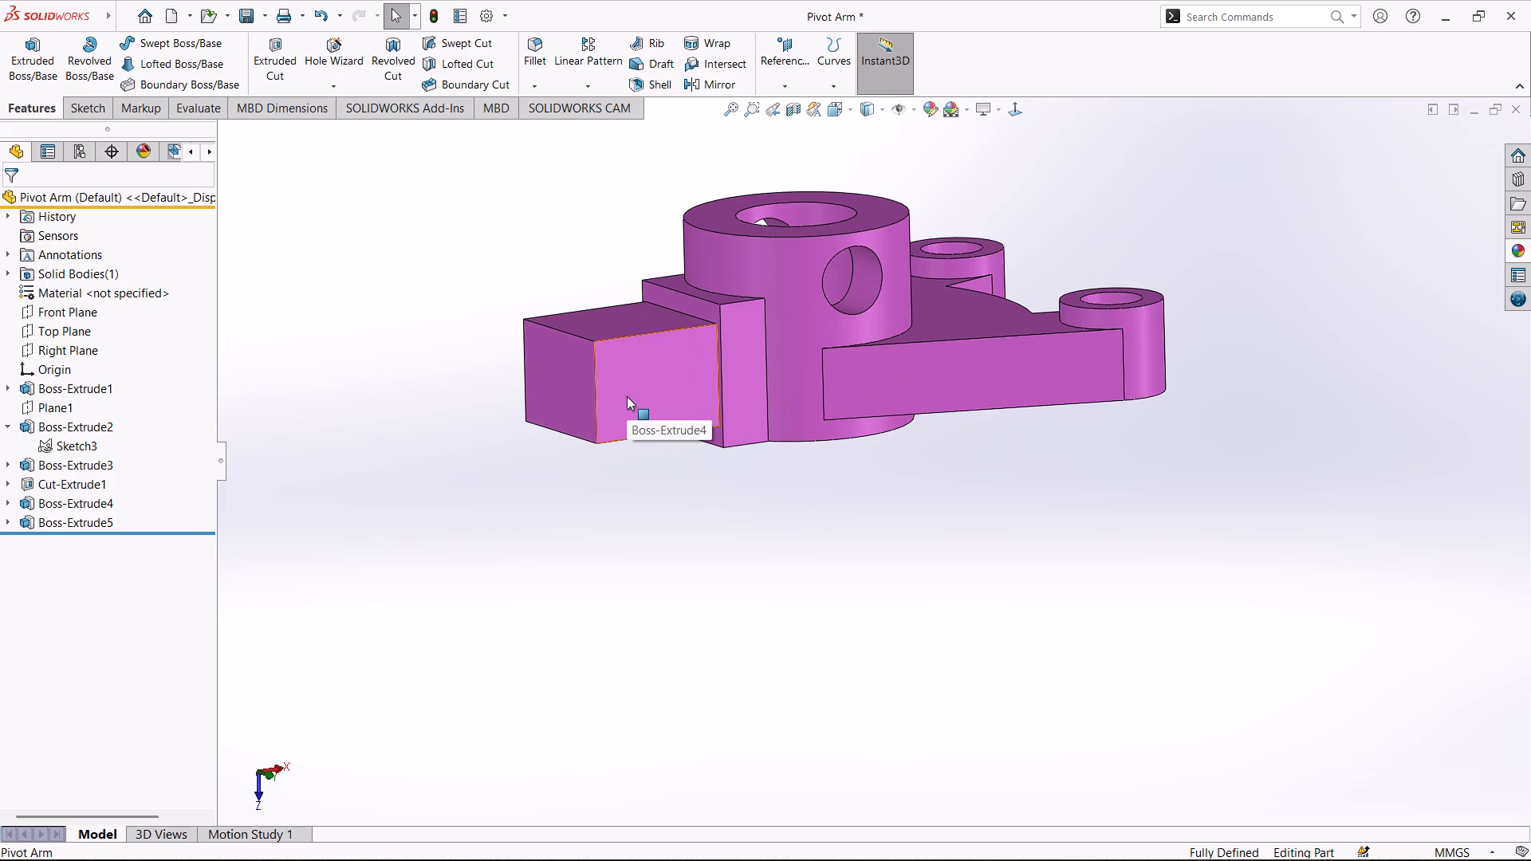
click(689, 350)
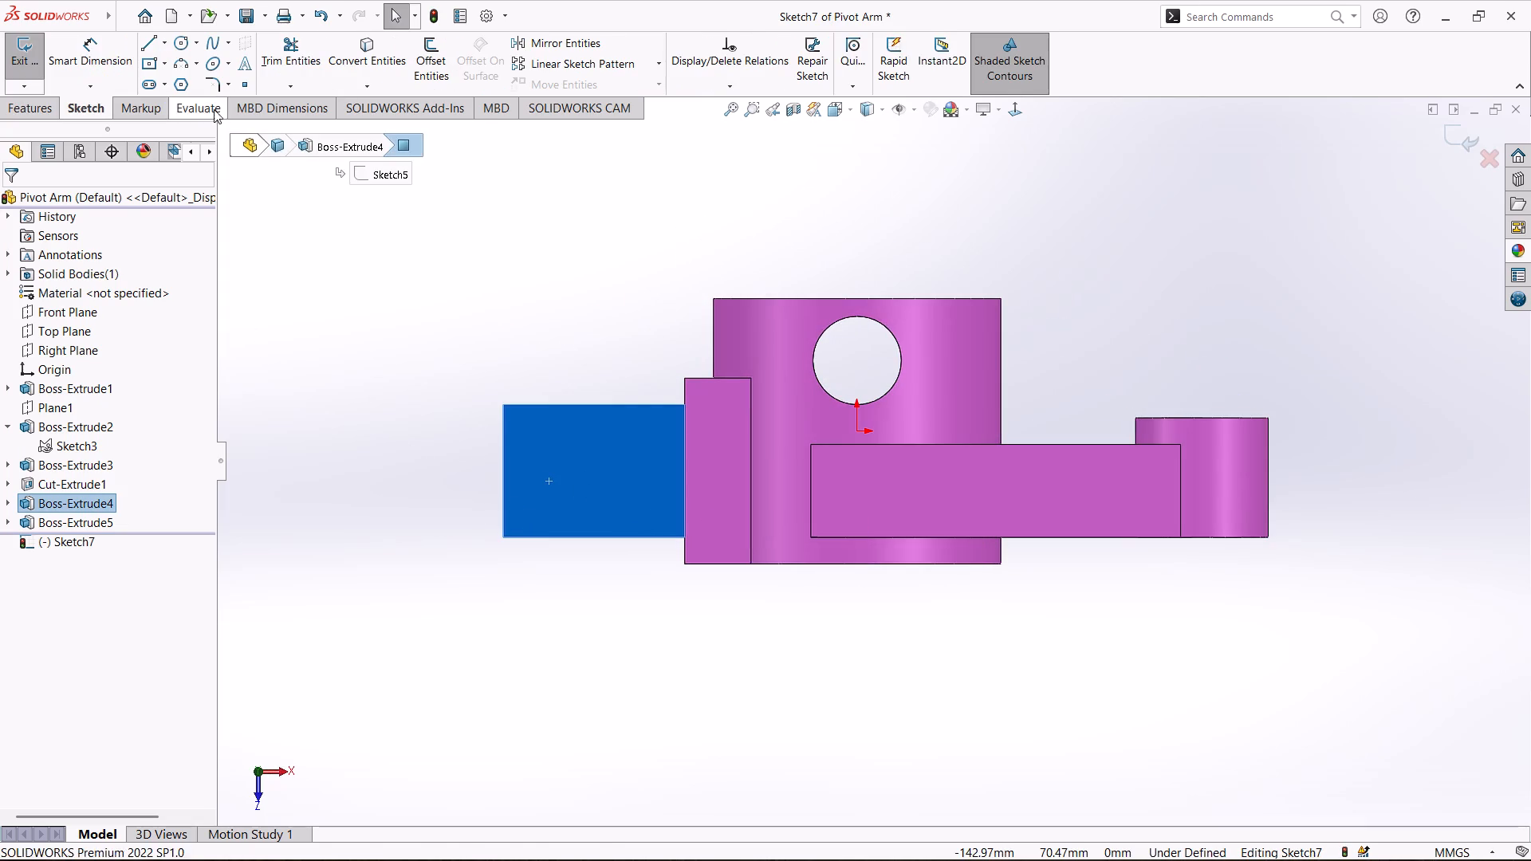
click(184, 47)
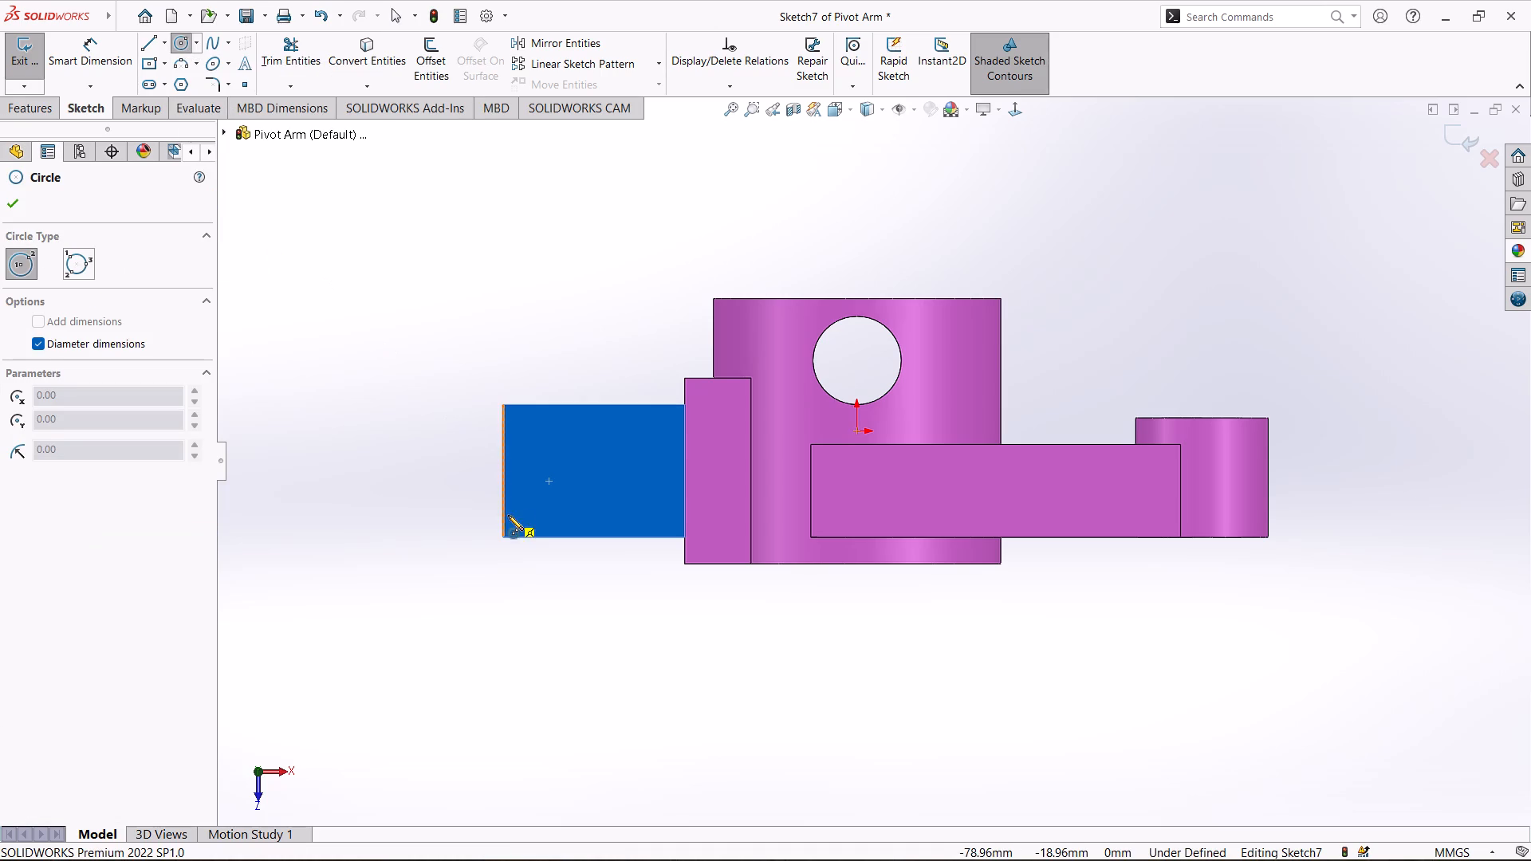
click(502, 470)
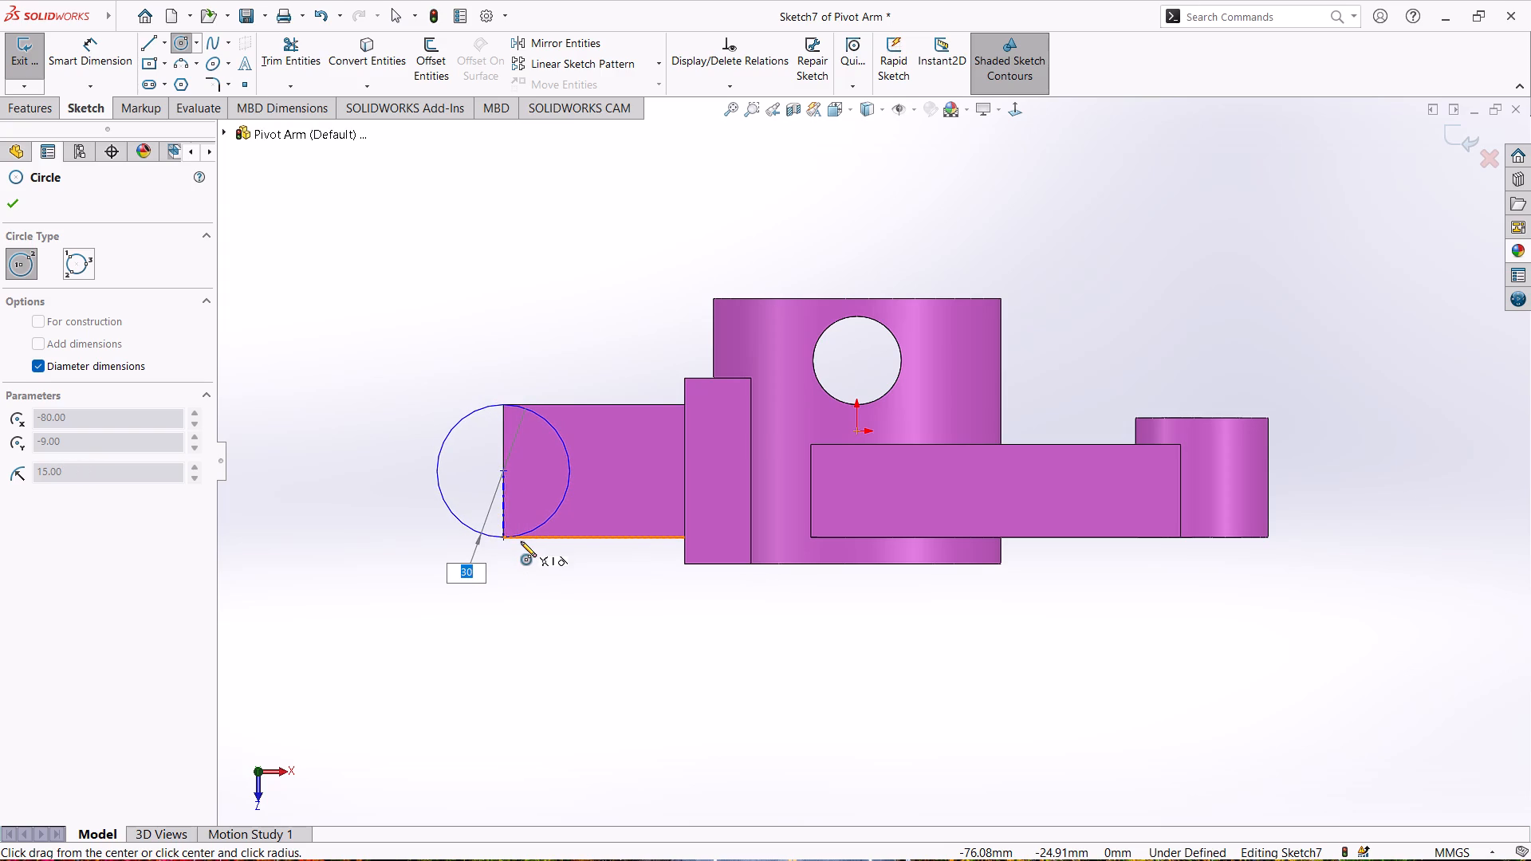
text(30)
key(Return)
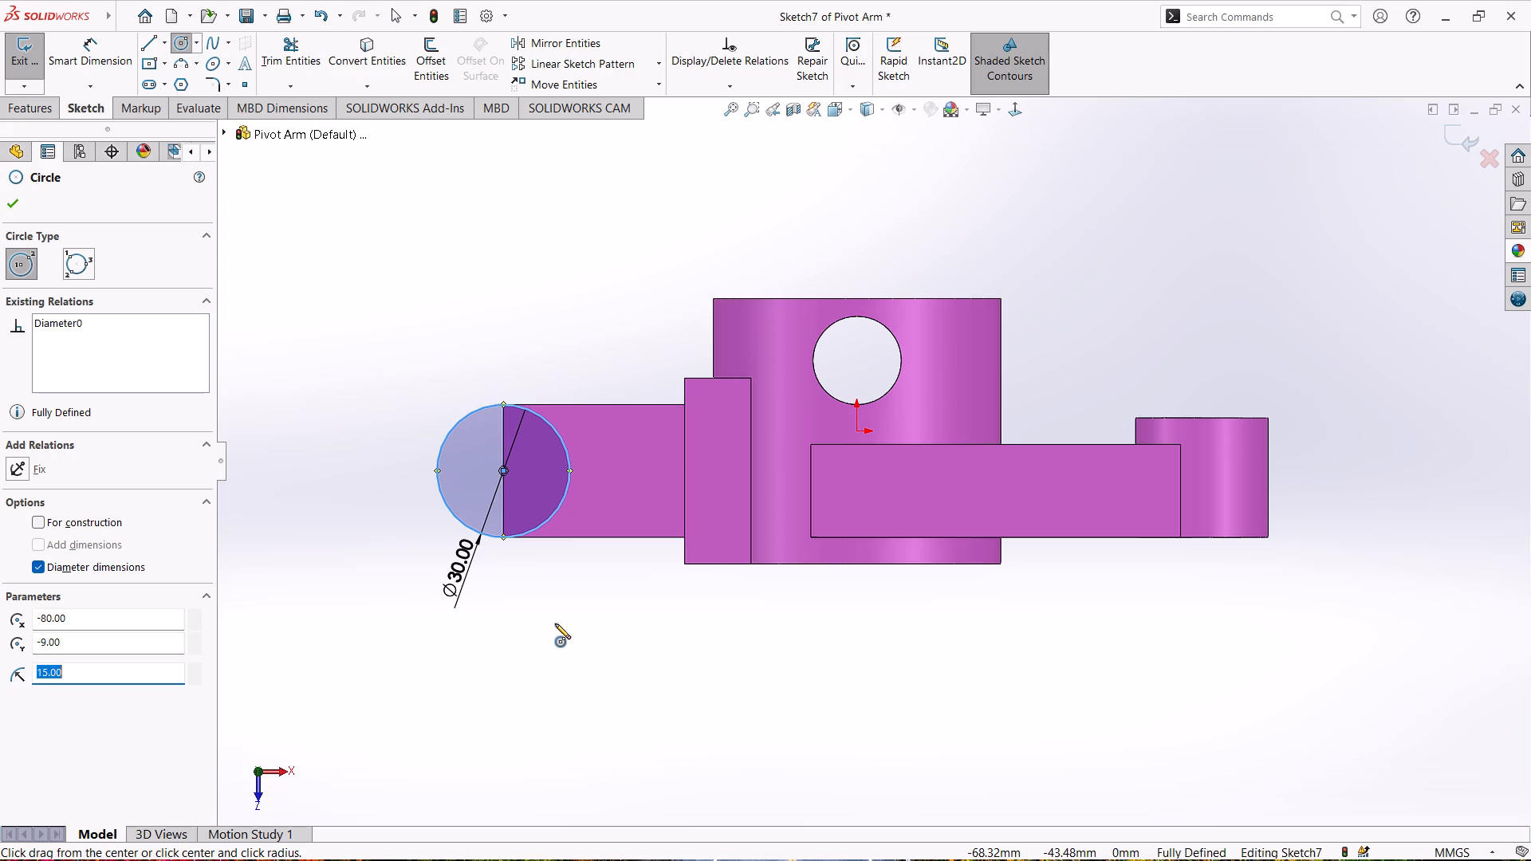
Draw an 18 mm diameter circle concentric with the 30 mm circle at the block's outer end.
click(503, 470)
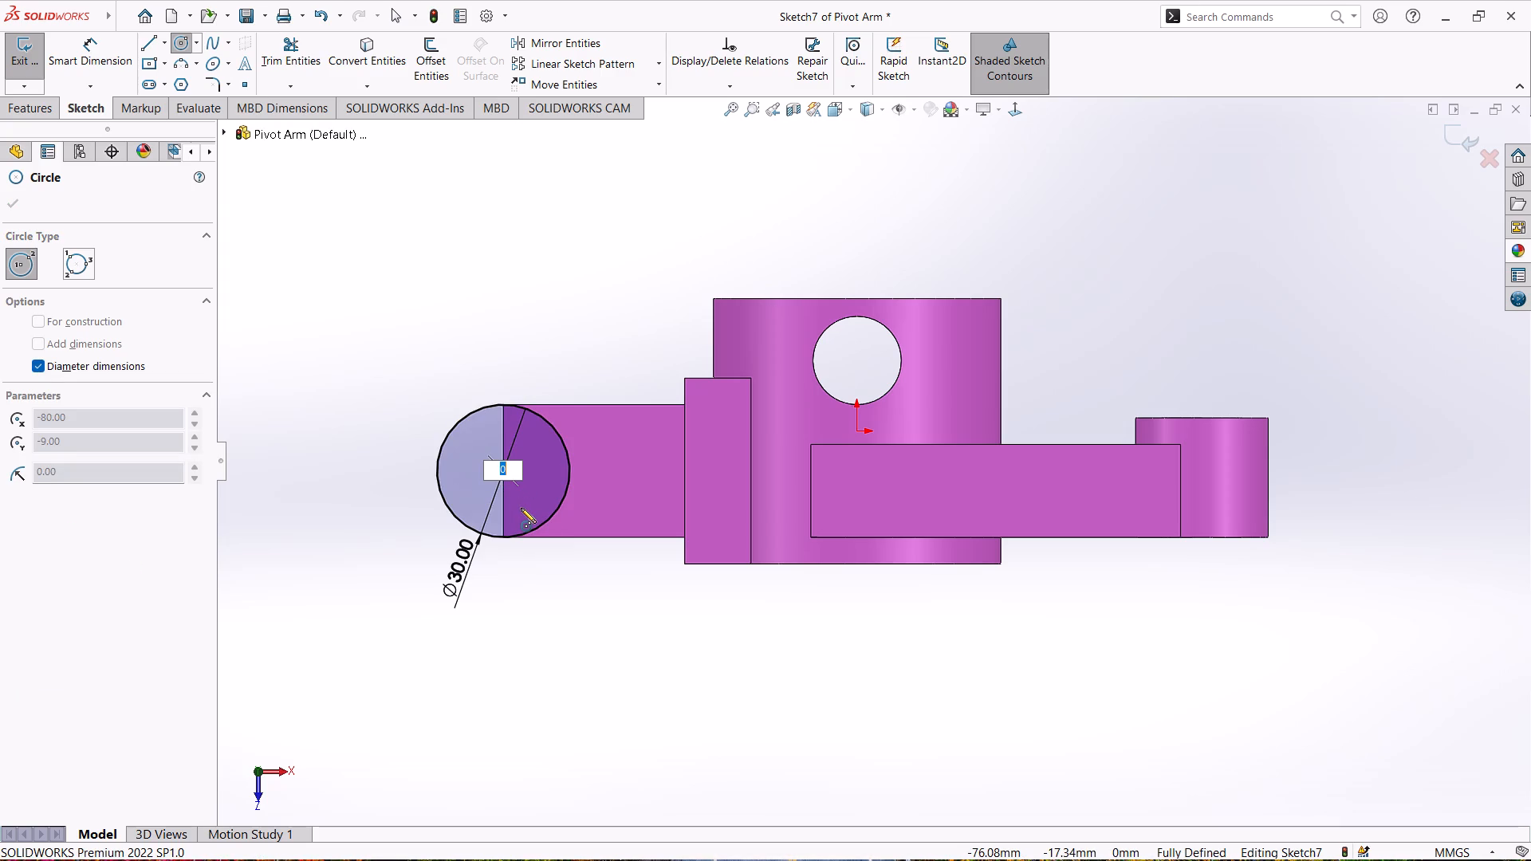
text(18)
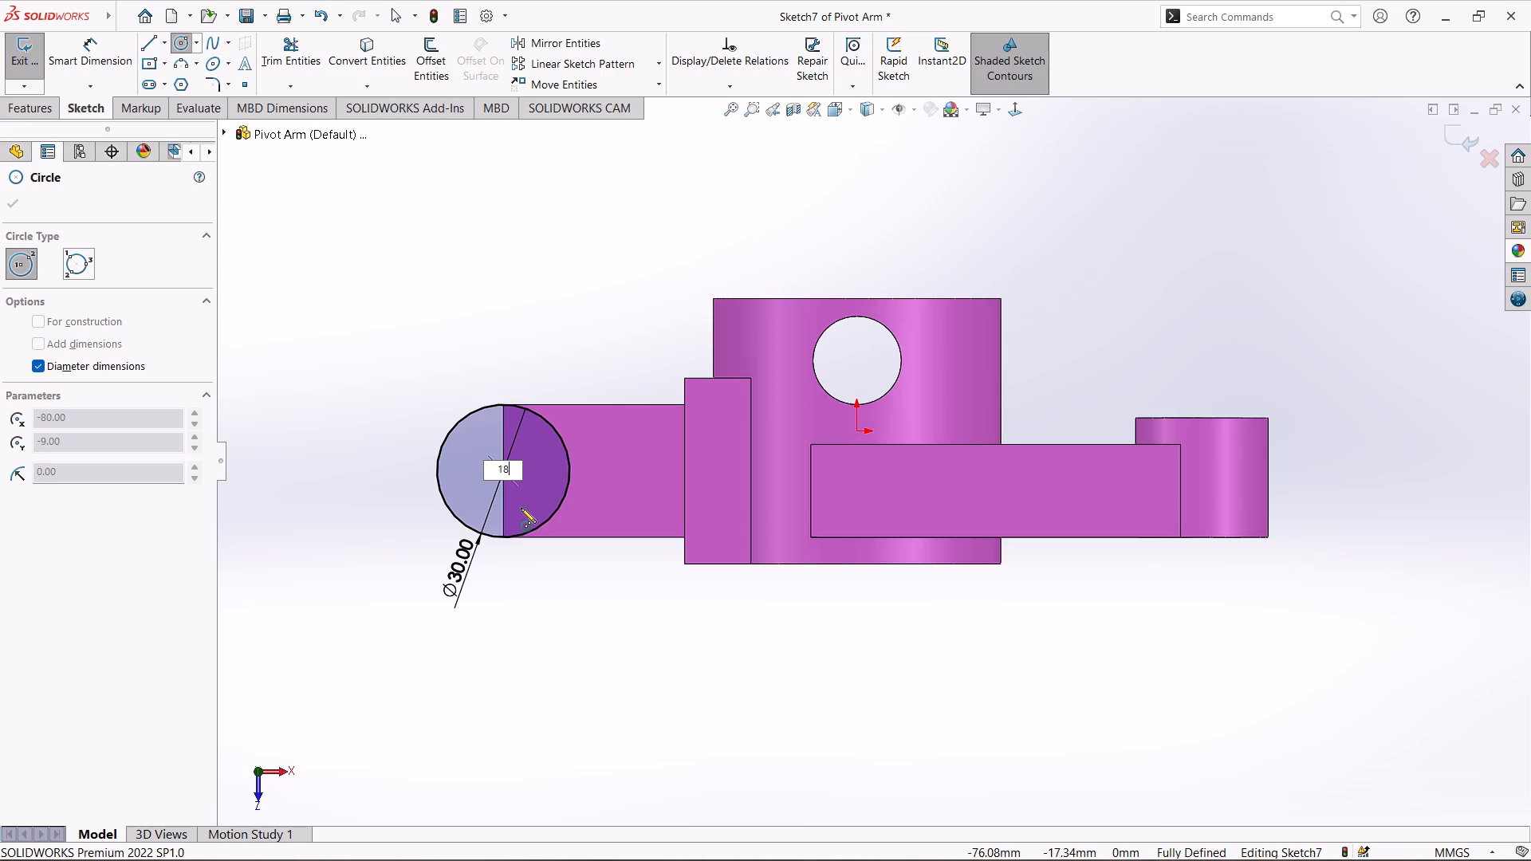
key(Return)
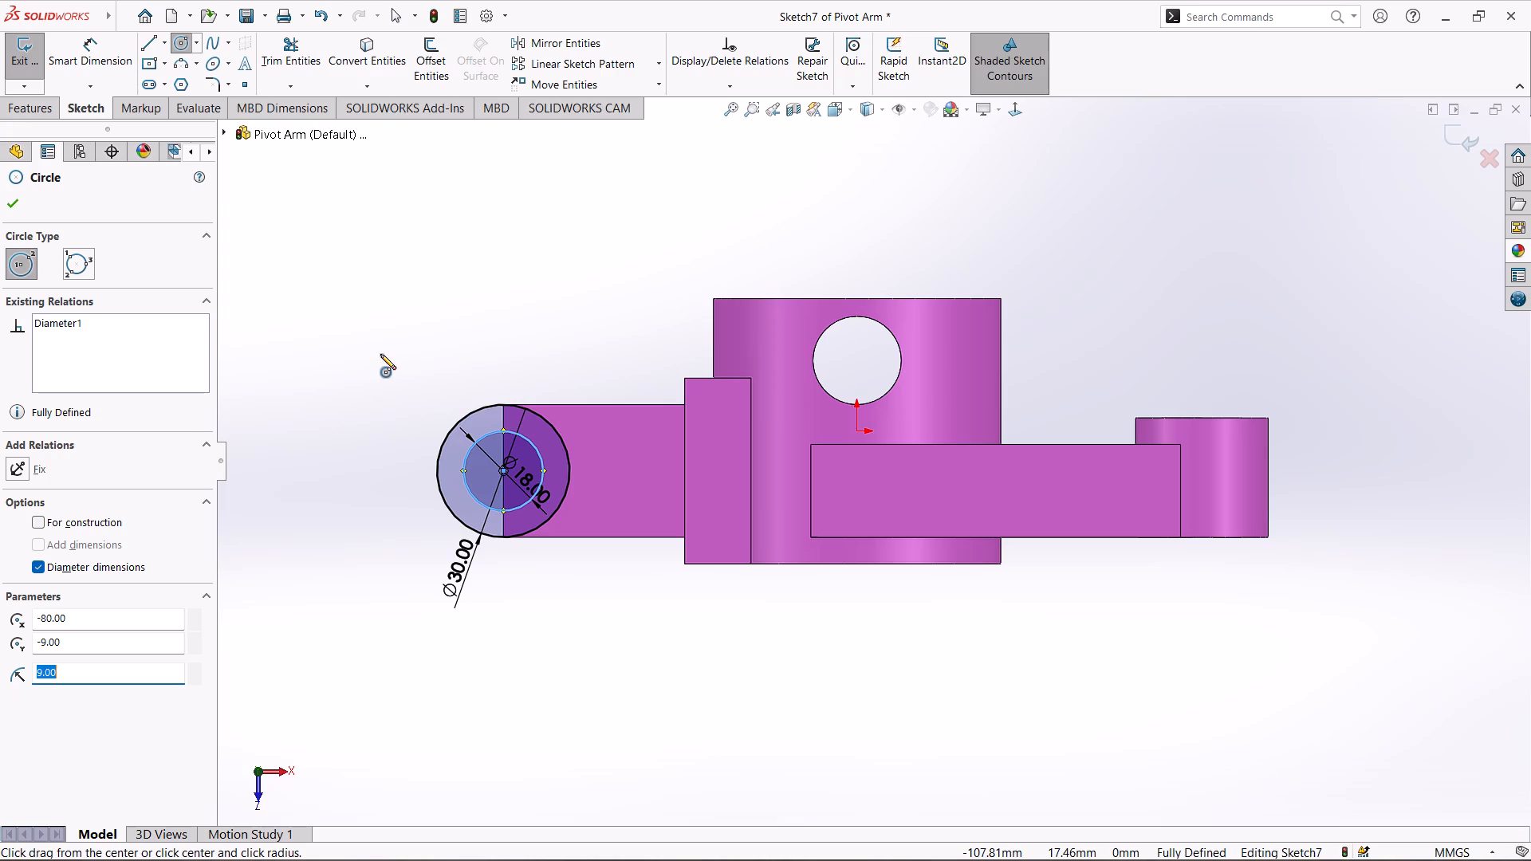
middle_drag(380, 354, 415, 509)
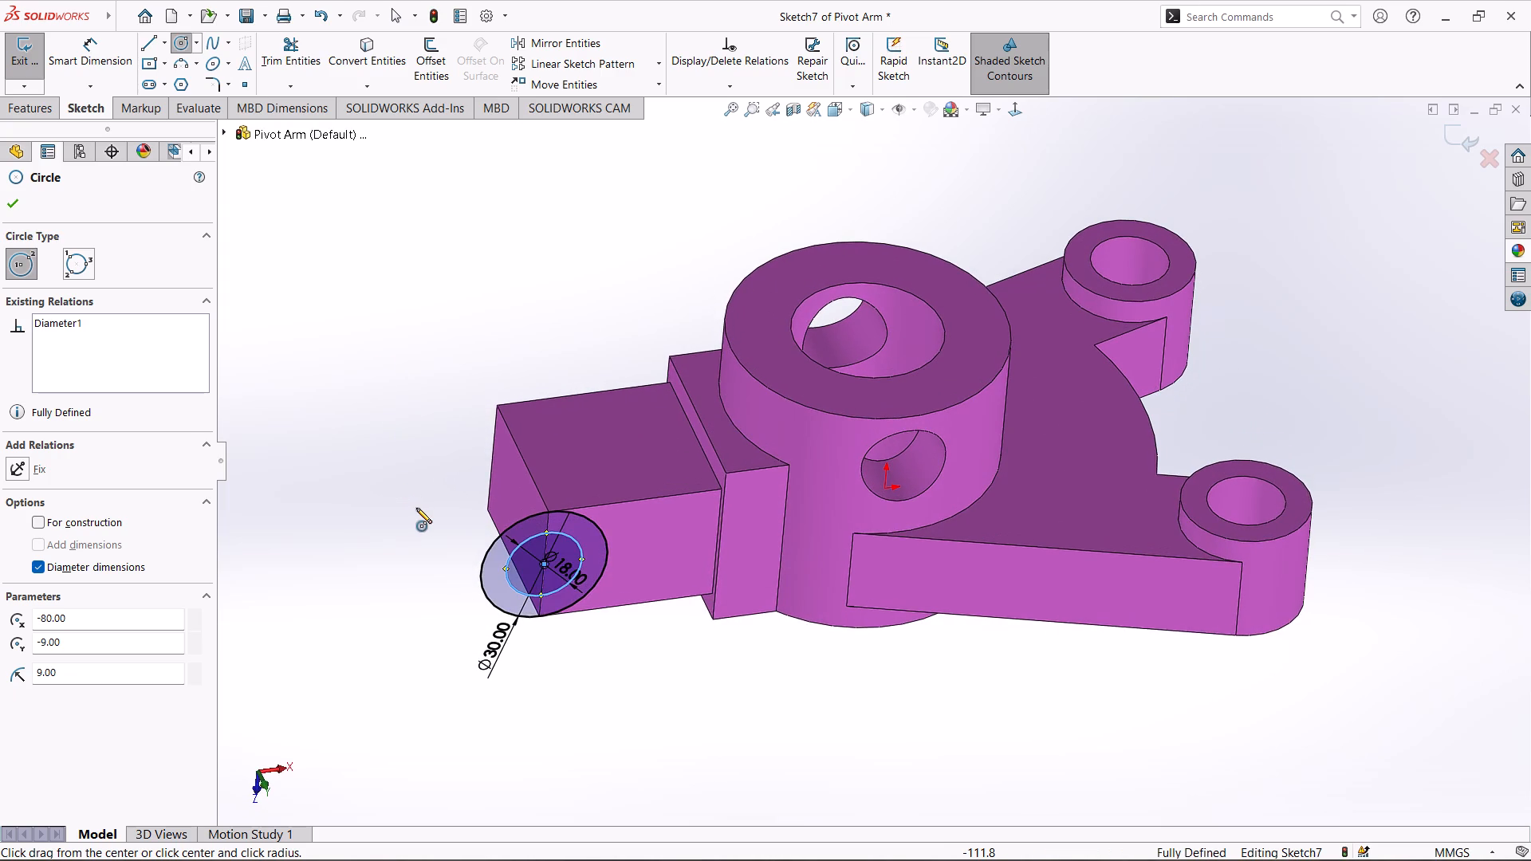
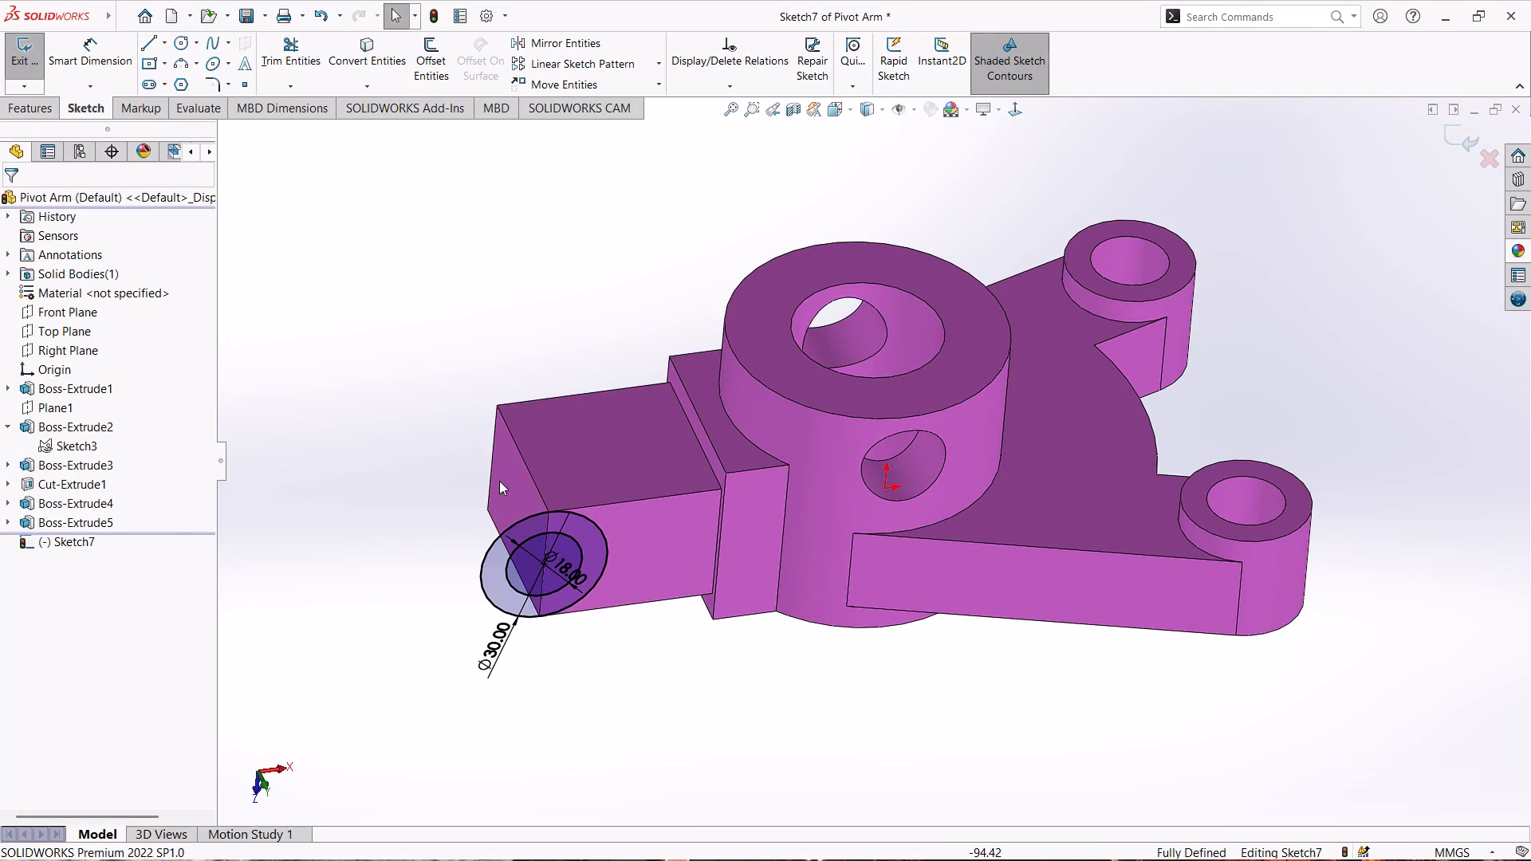
Exit the sketch with the 30 mm and 18 mm circles at the block's outer end and delete it.
click(59, 545)
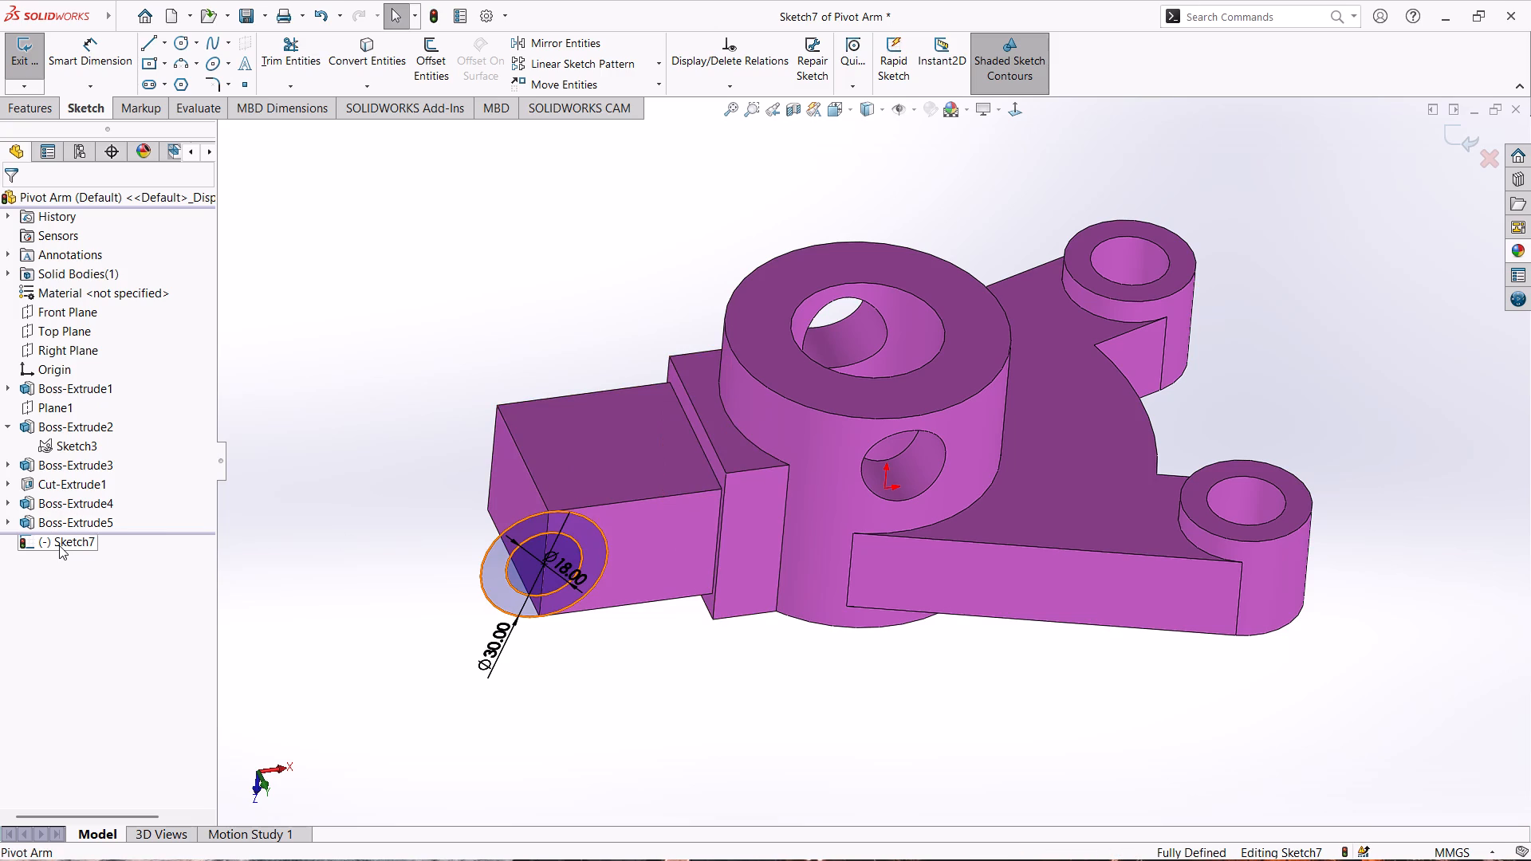
right_click(59, 545)
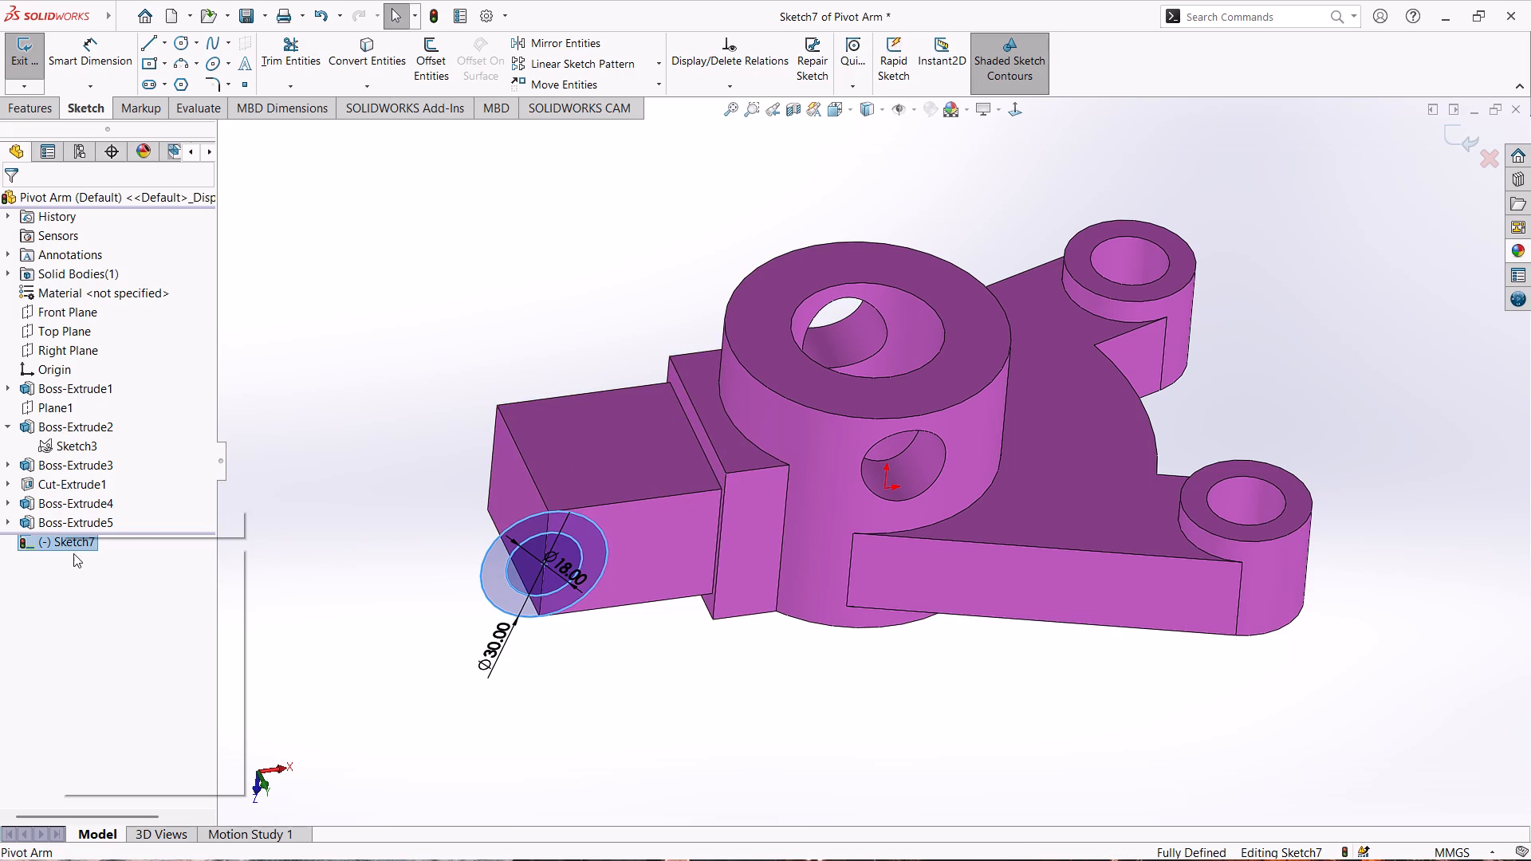
click(417, 448)
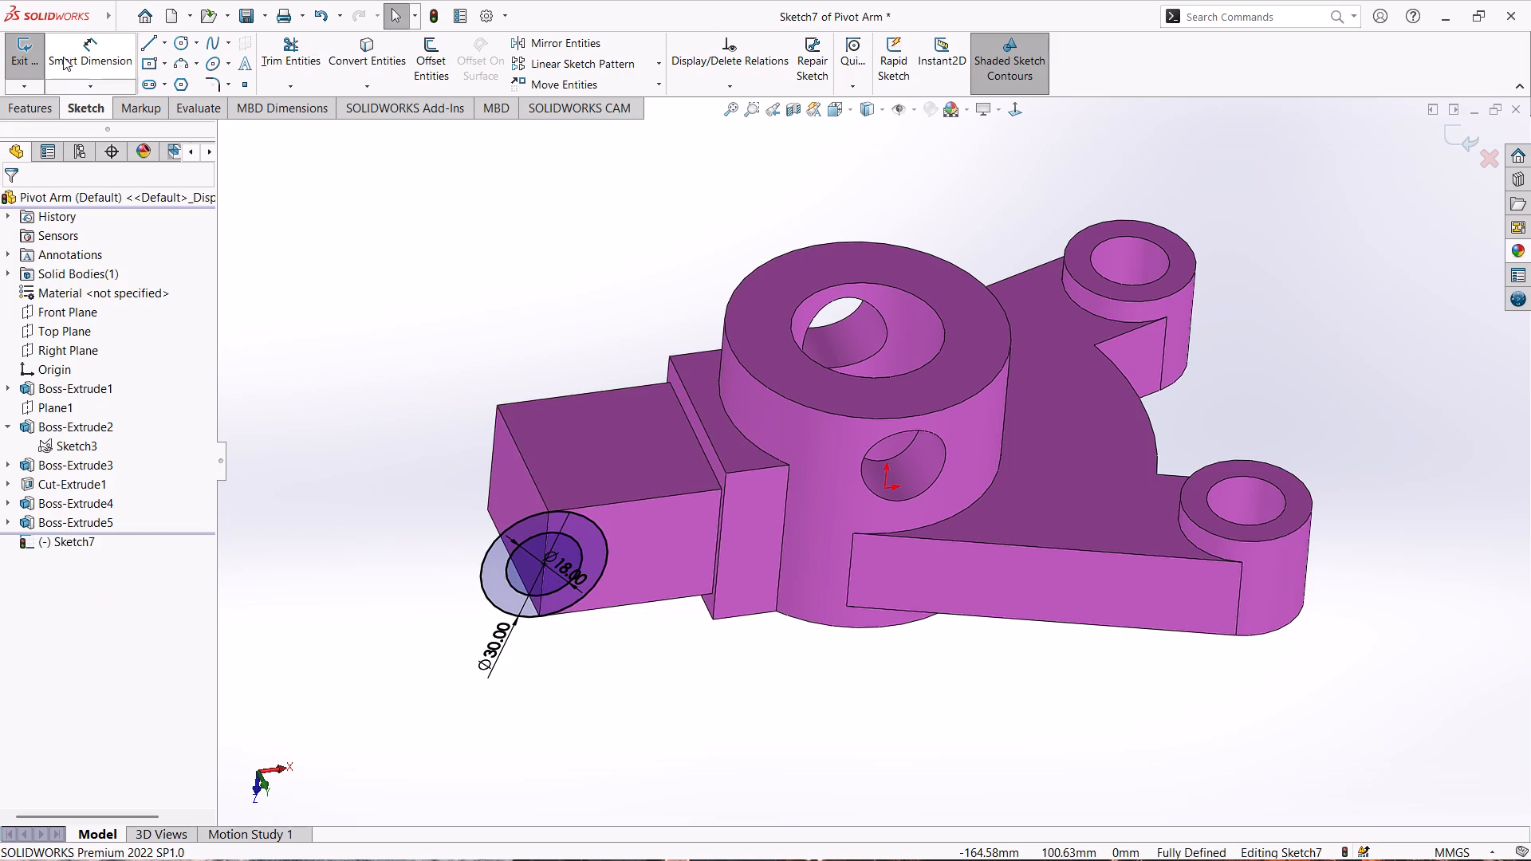
click(25, 56)
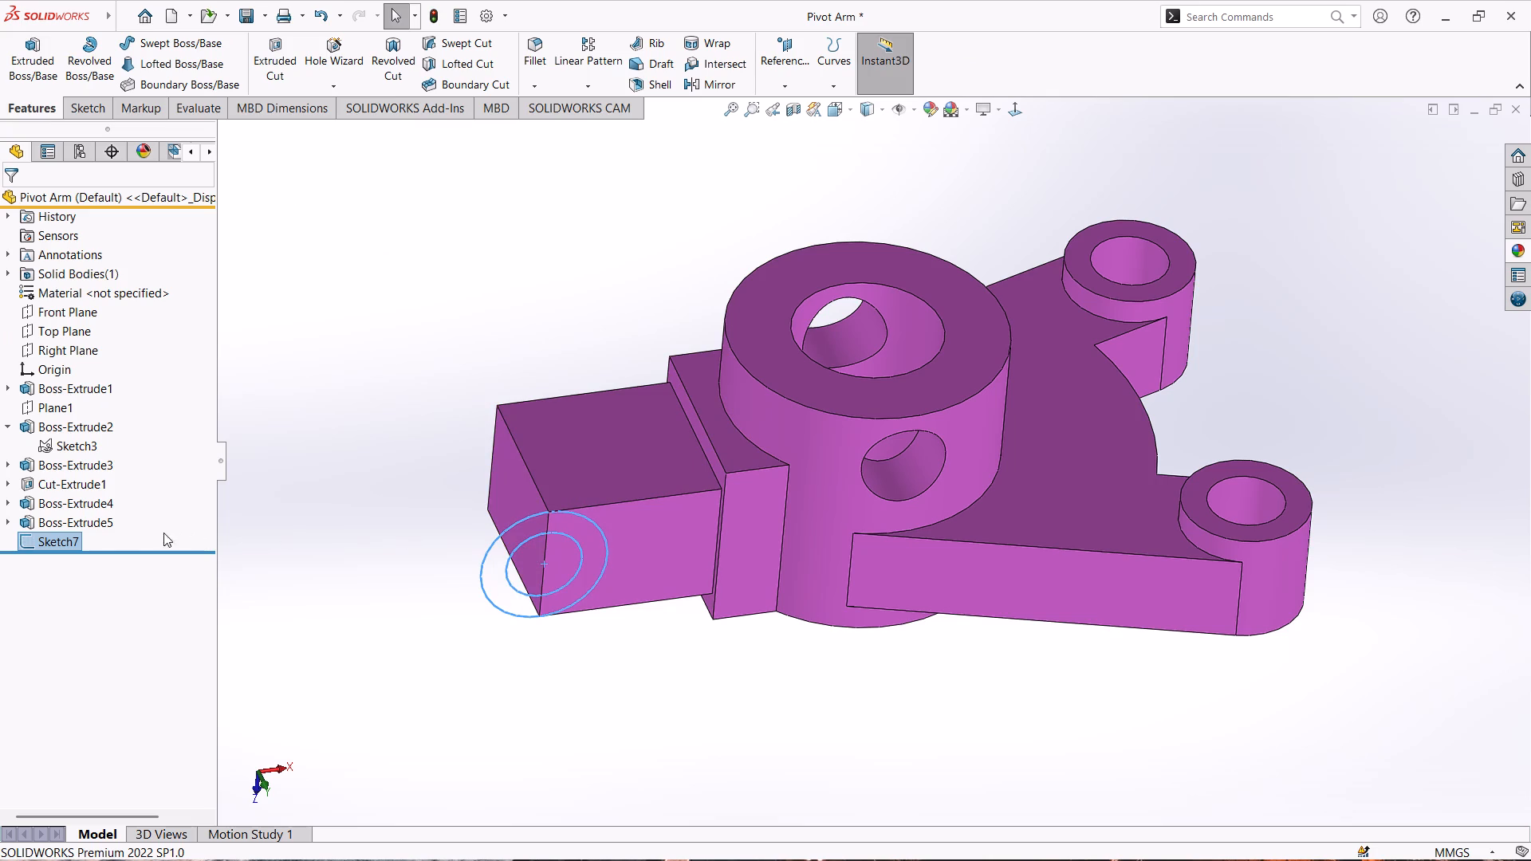
right_click(58, 539)
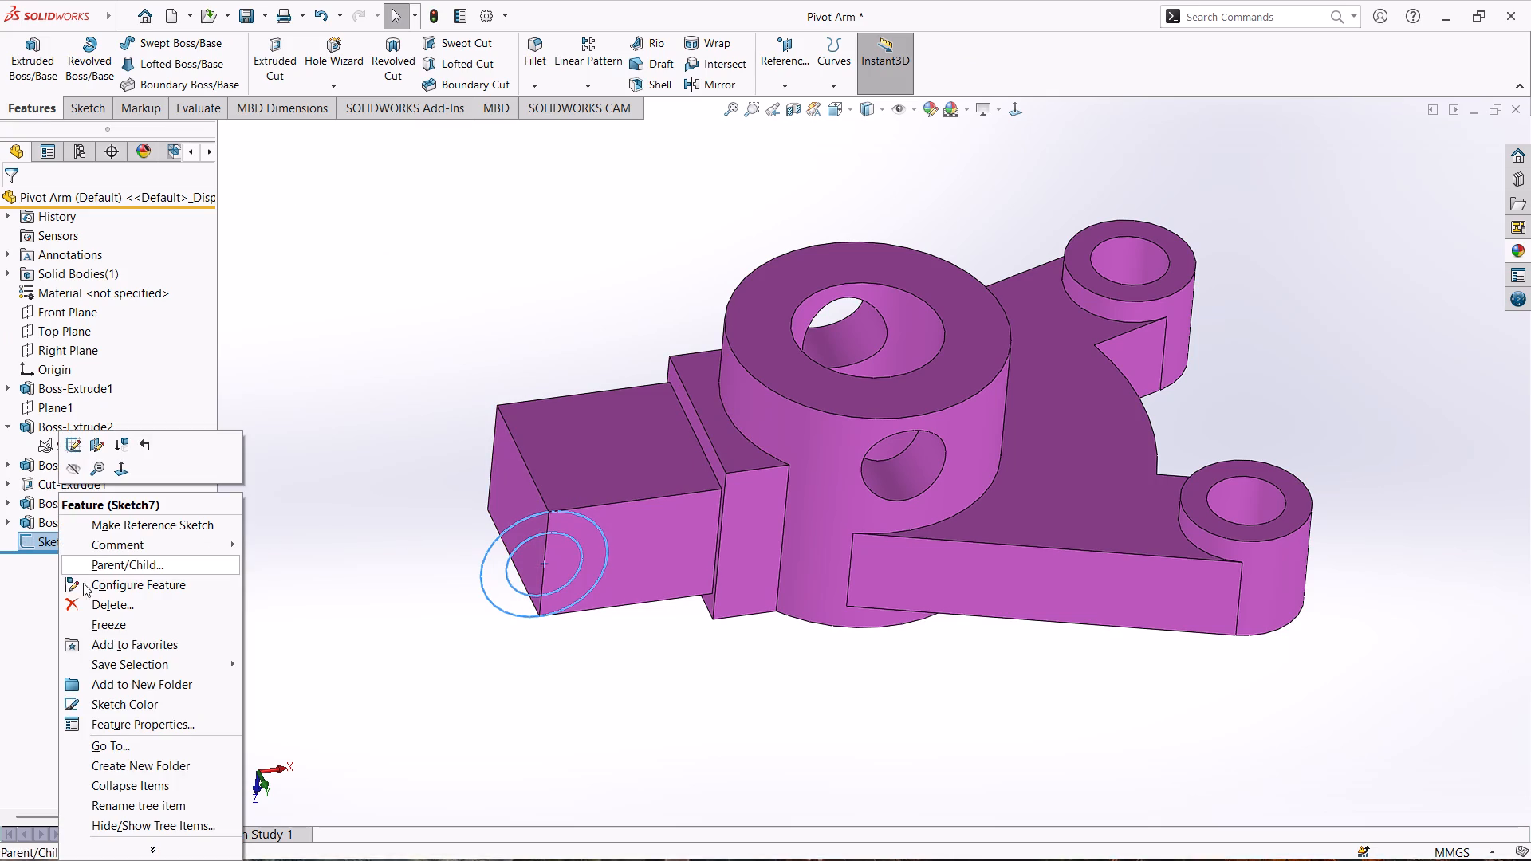
click(88, 598)
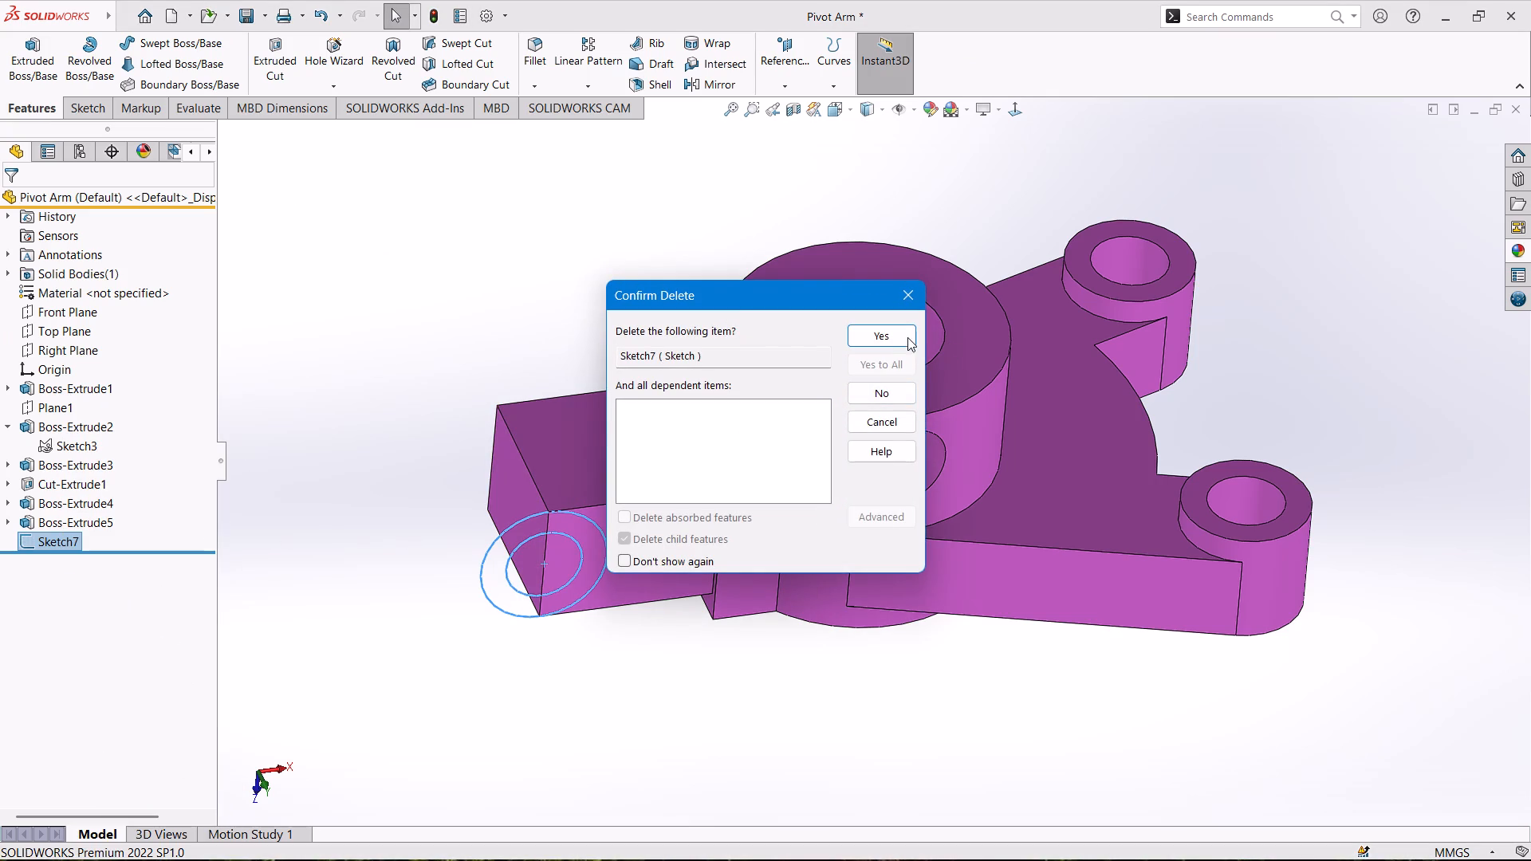
click(898, 336)
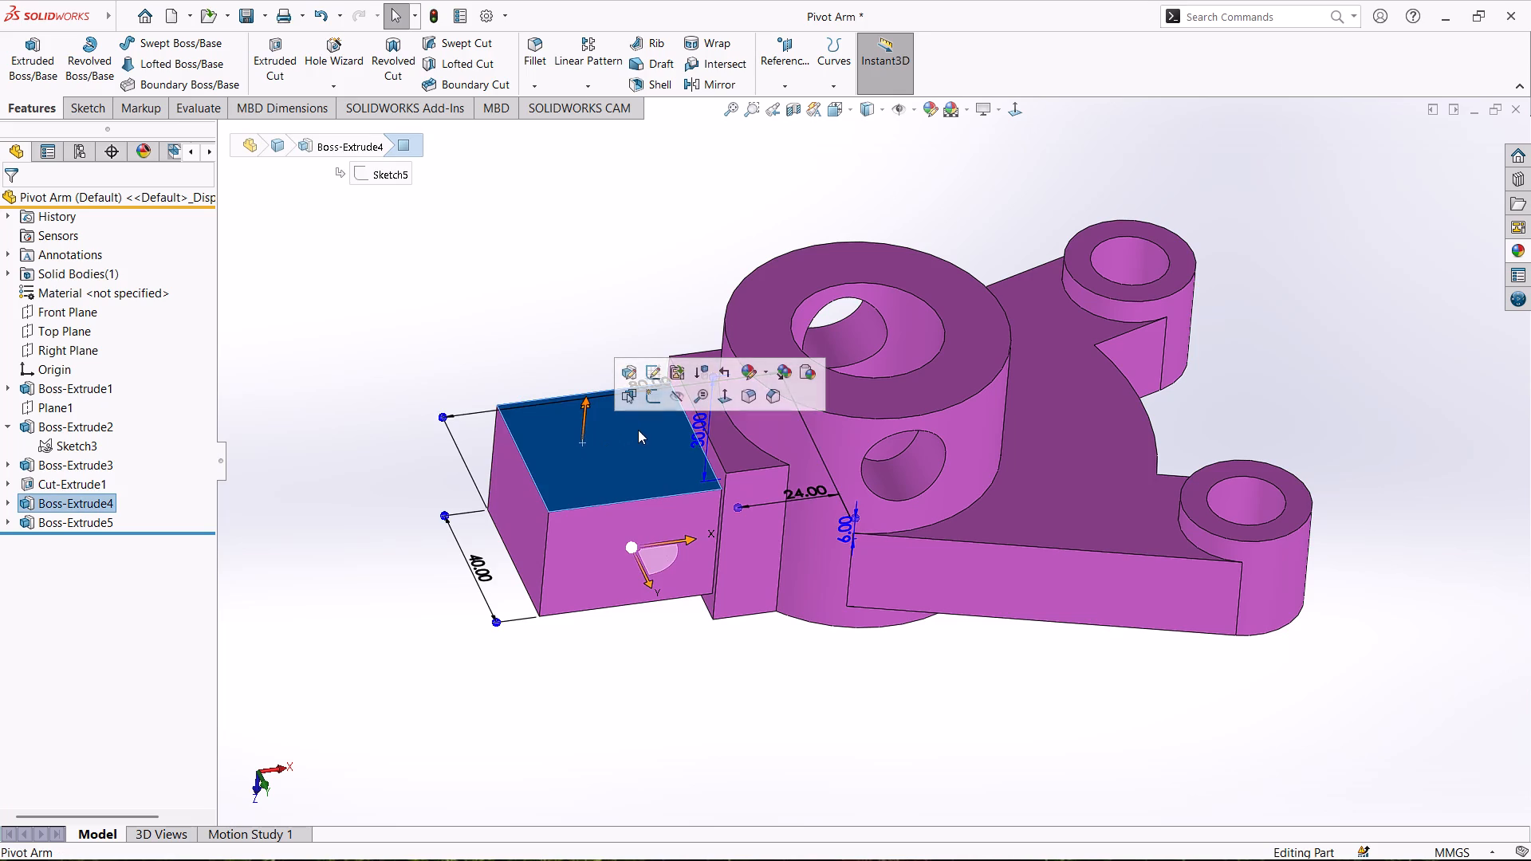
Start a sketch on the block's top face and draw a horizontal centerline about 85 mm long from the central hole past the block's outer end.
click(650, 412)
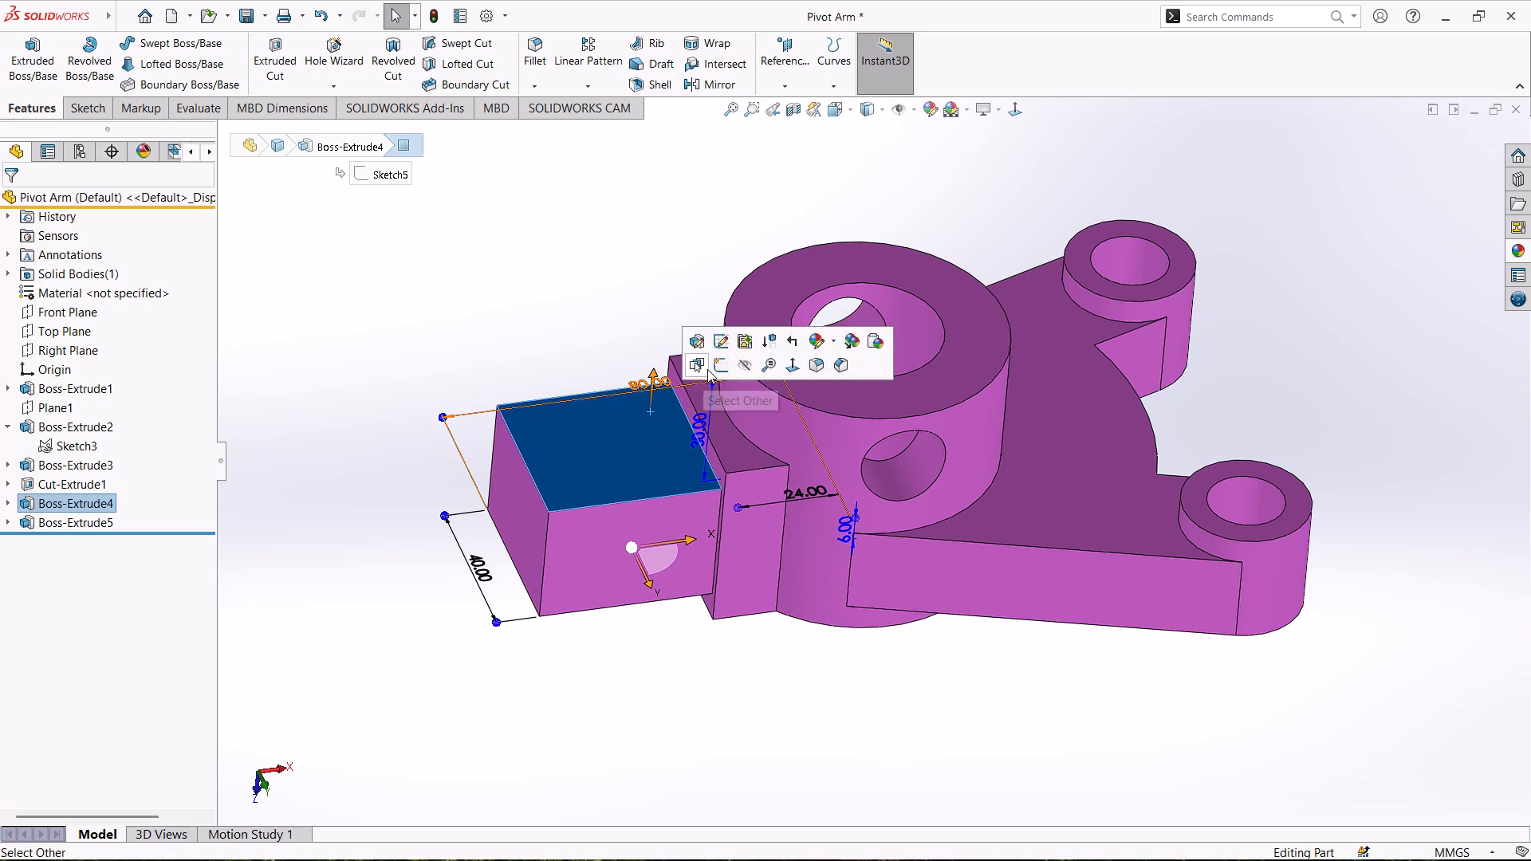
click(293, 446)
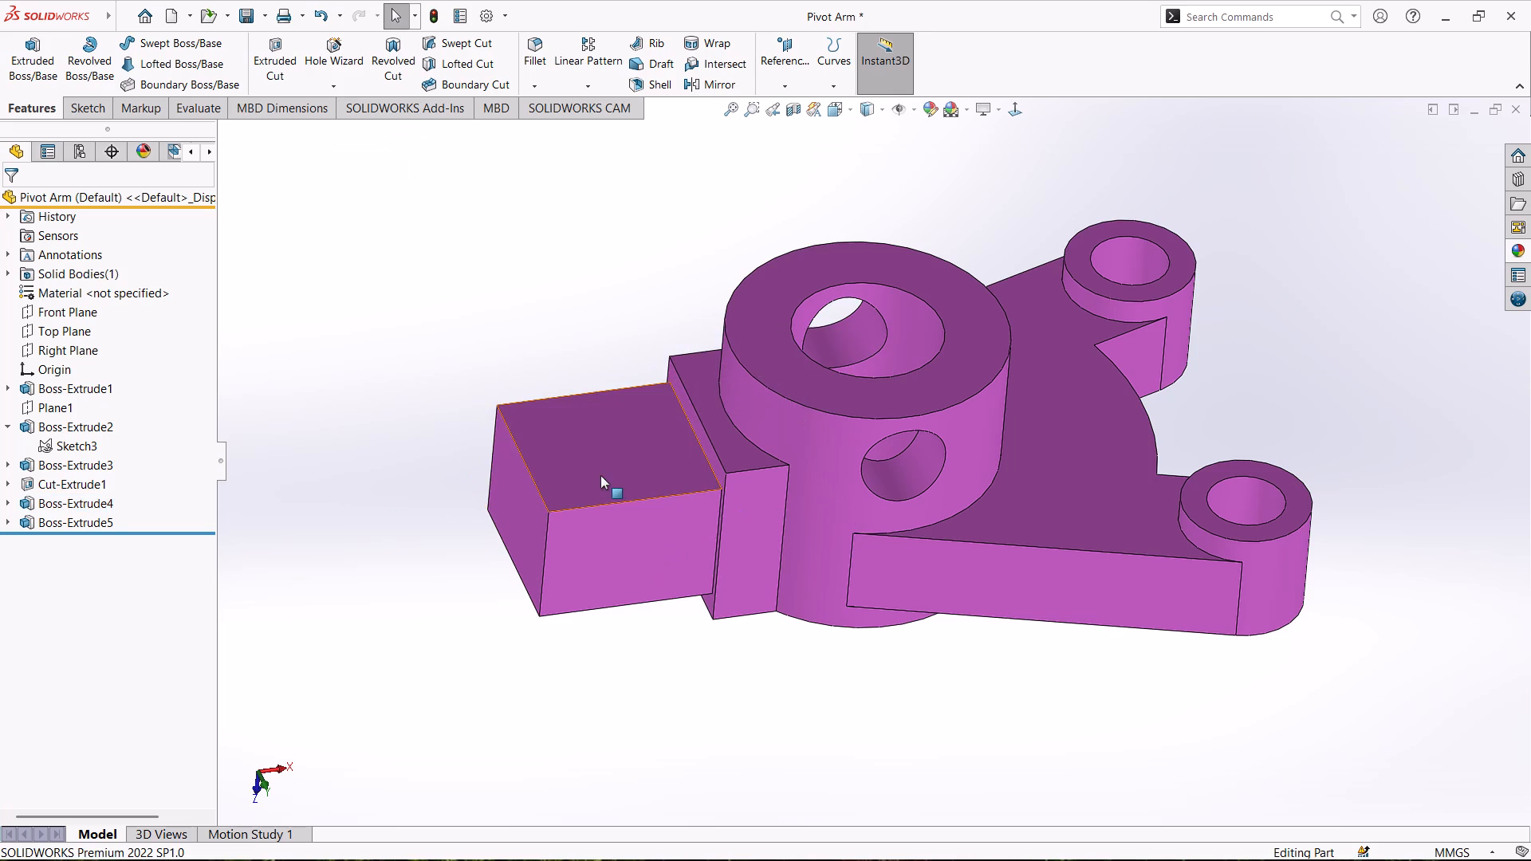
click(609, 474)
click(685, 426)
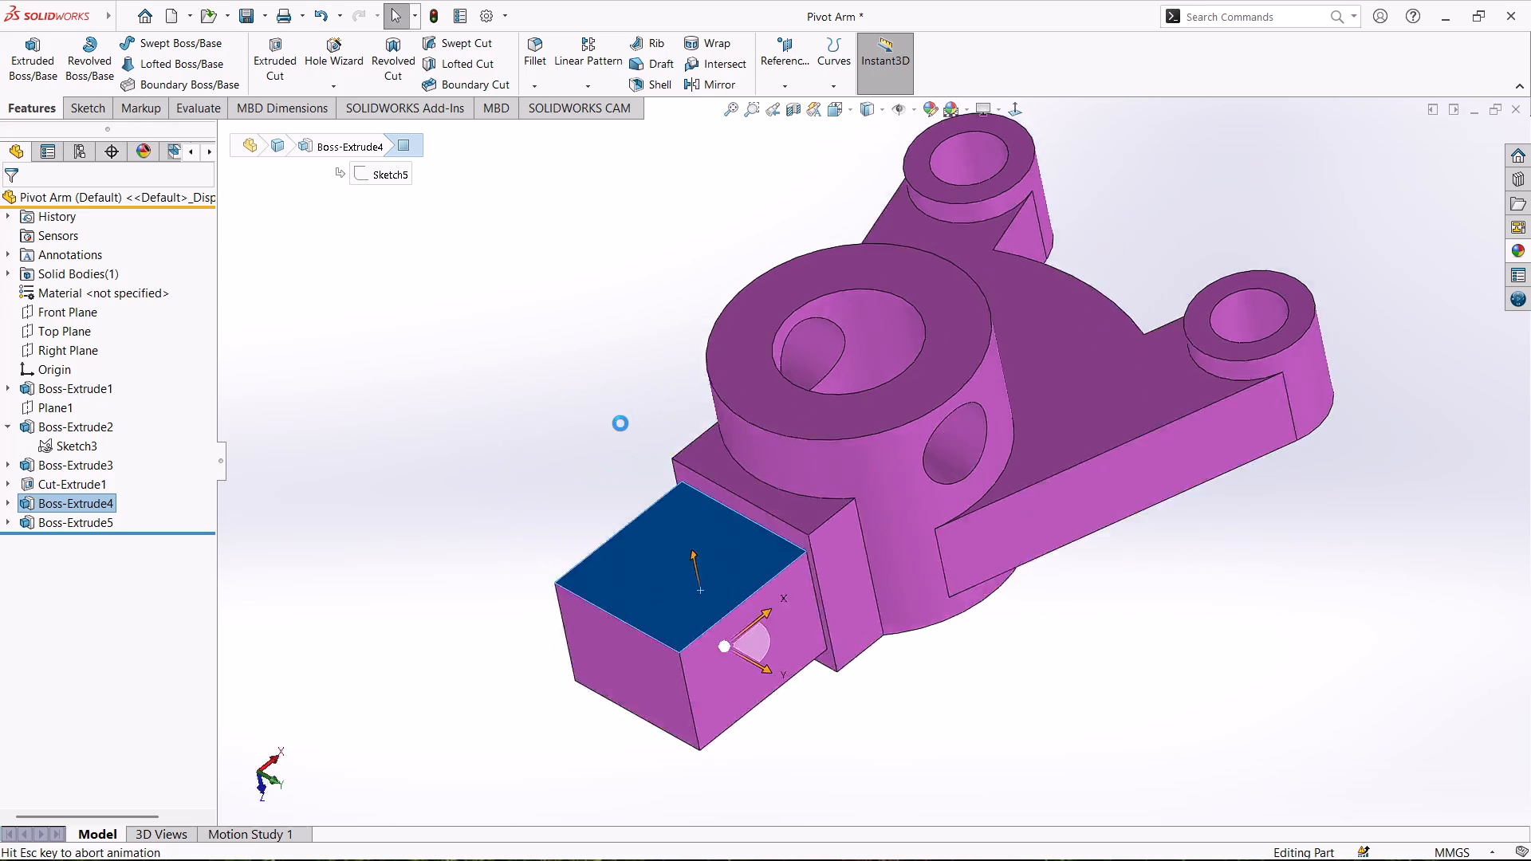
scroll(1287, 374, down, 1)
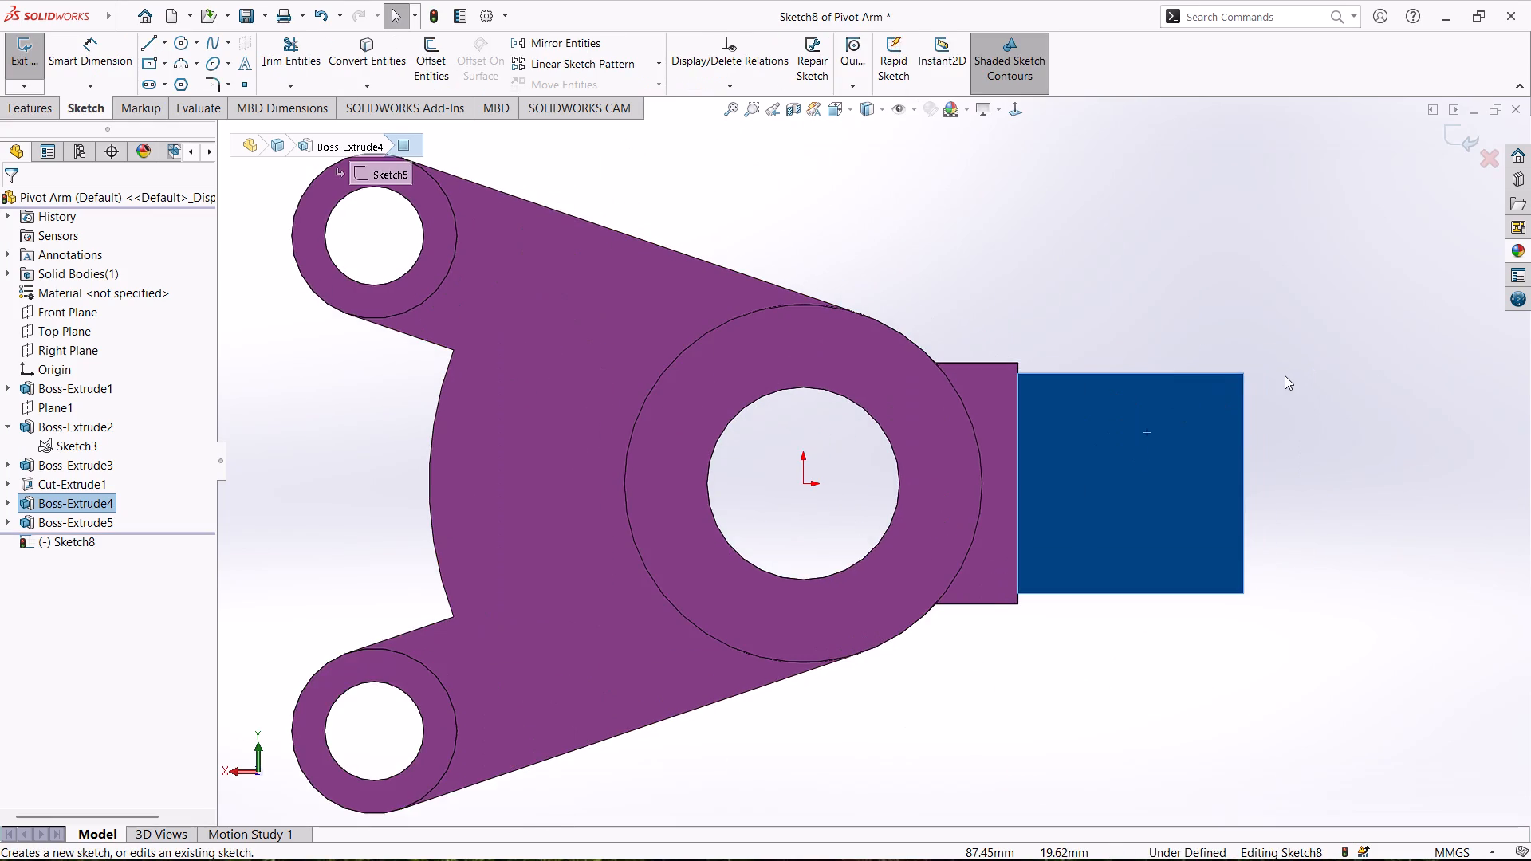
scroll(1285, 375, up, 1)
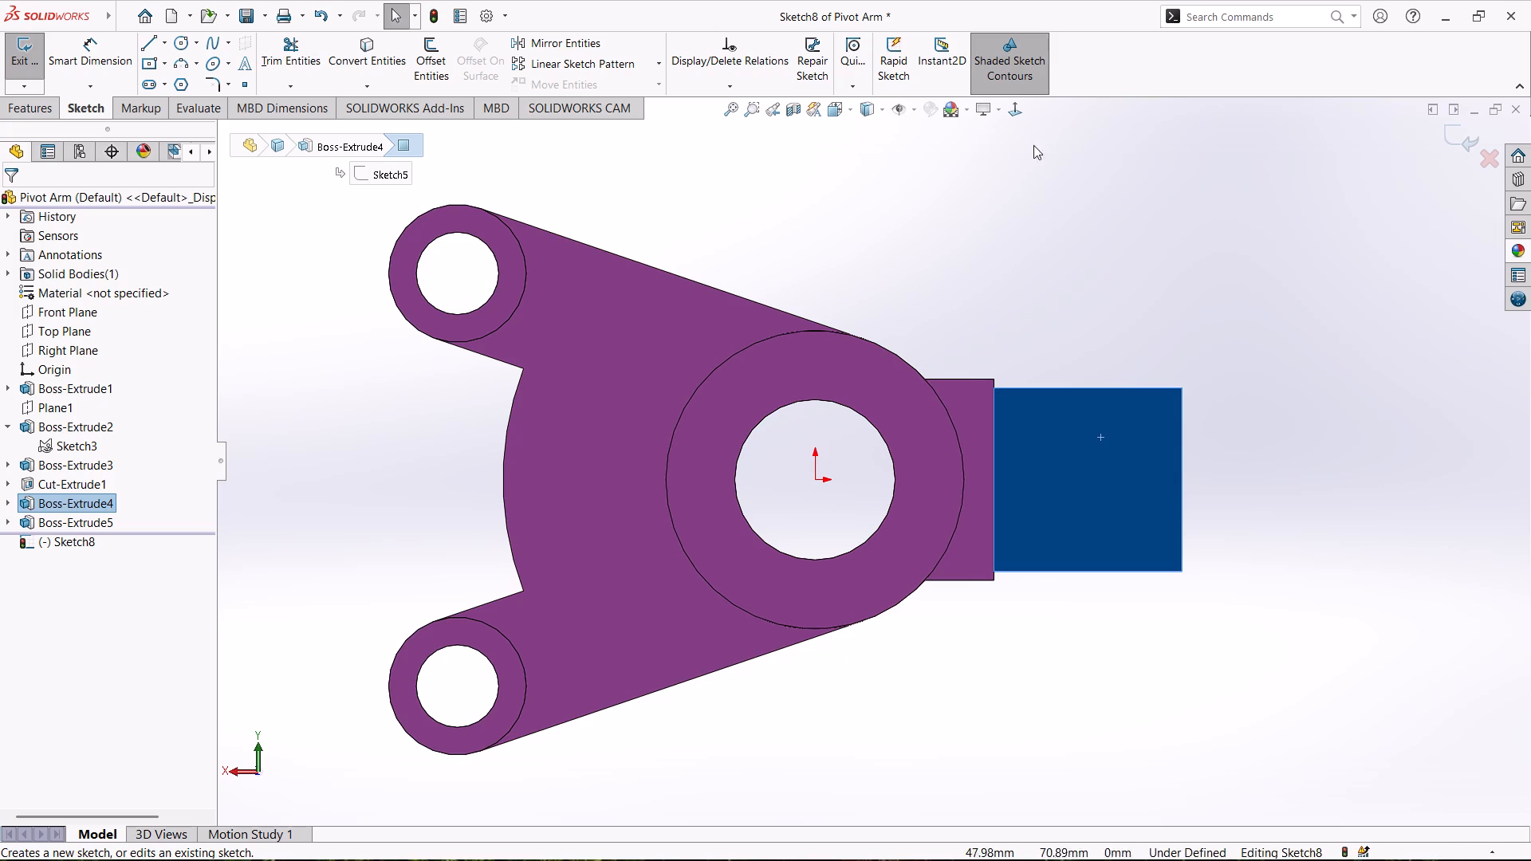
click(1017, 116)
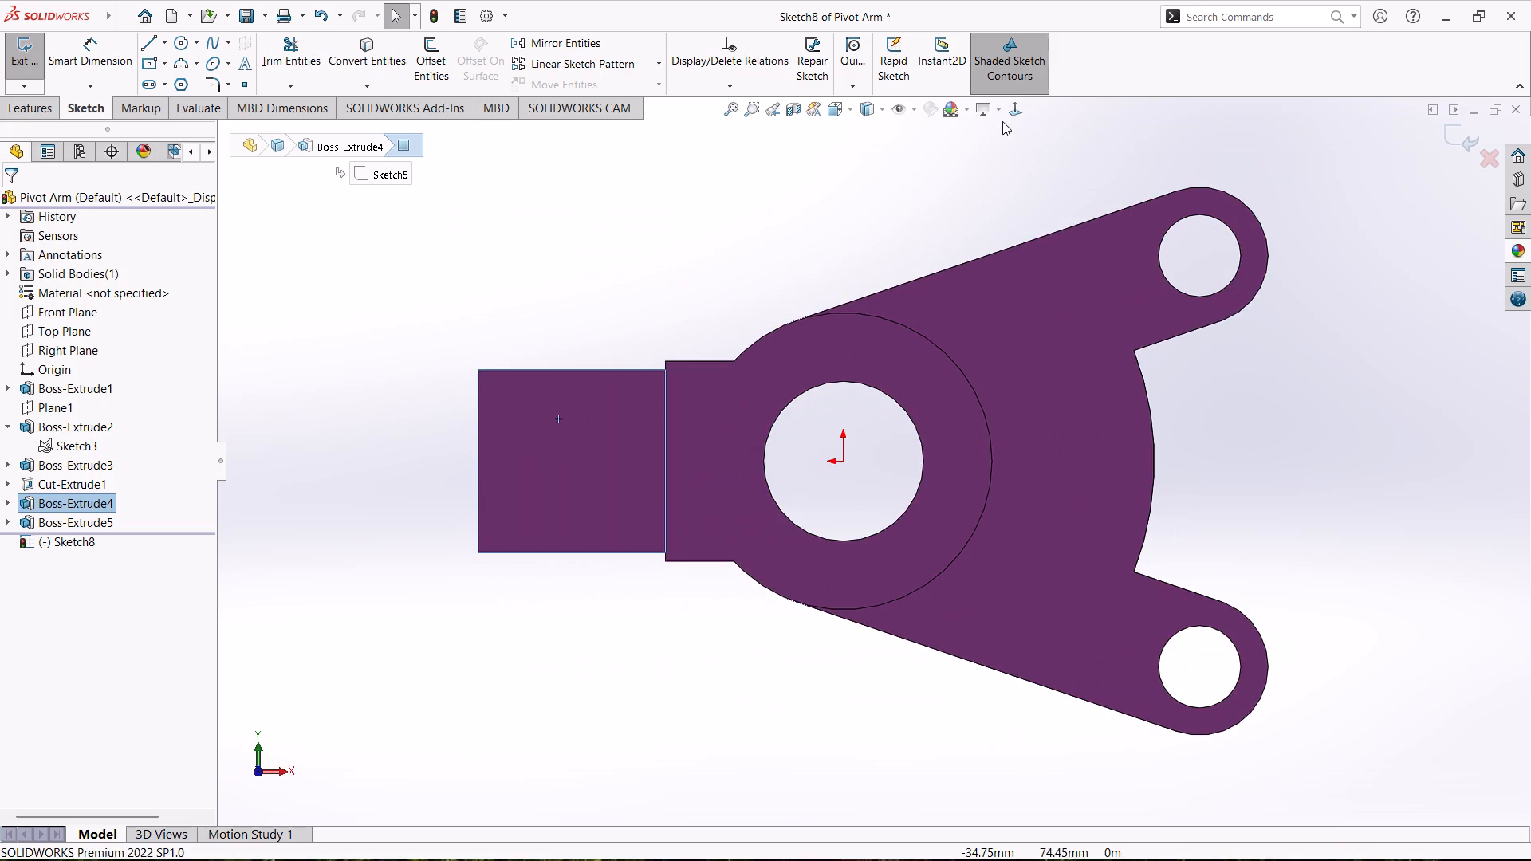
click(1017, 112)
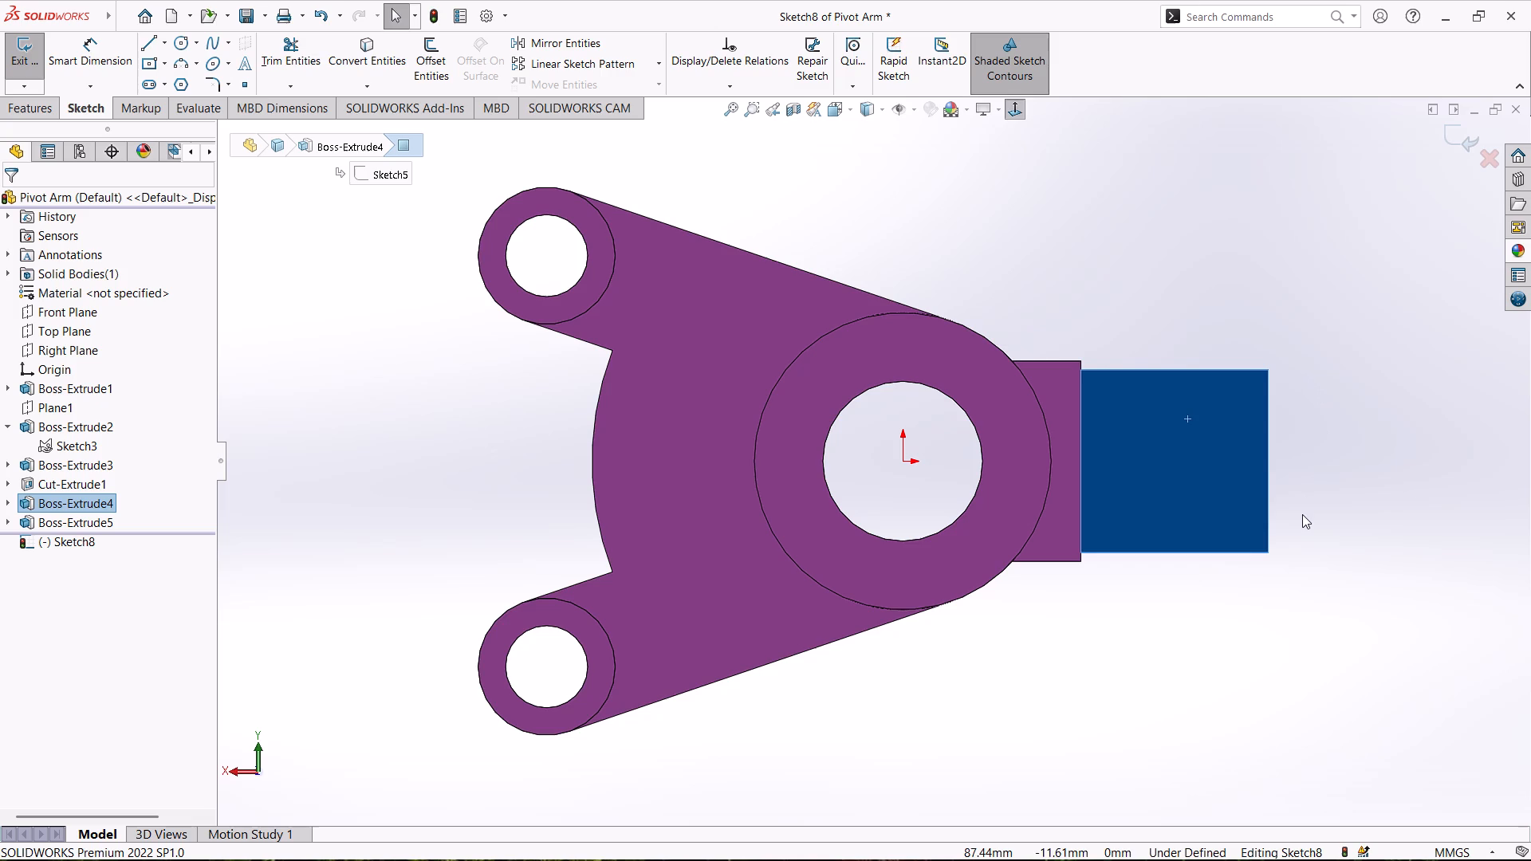
middle_drag(1294, 558, 1268, 604)
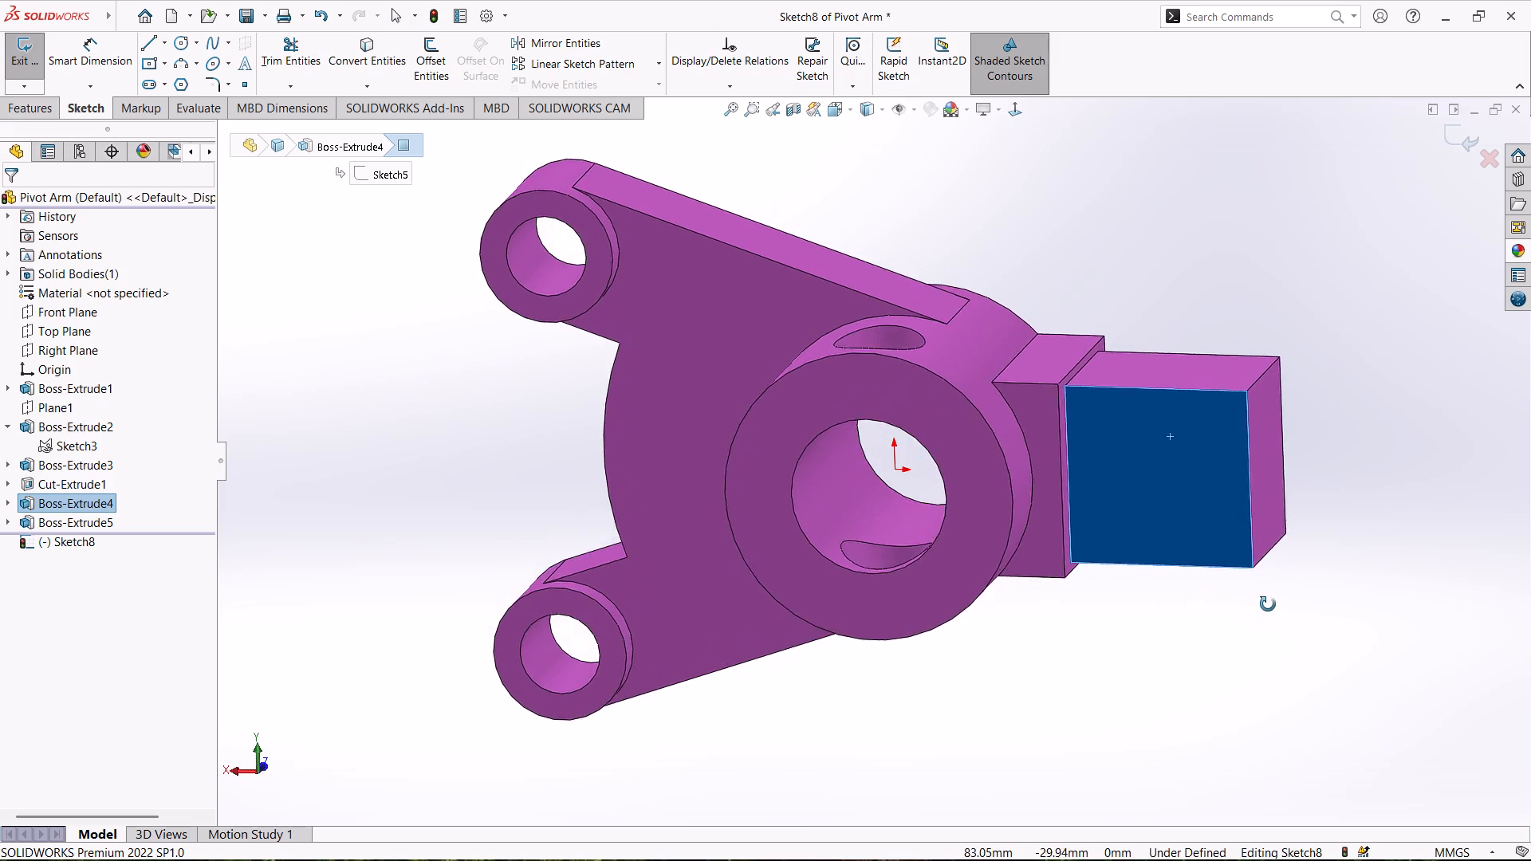
middle_drag(1268, 604, 1288, 569)
scroll(1297, 433, down, 1)
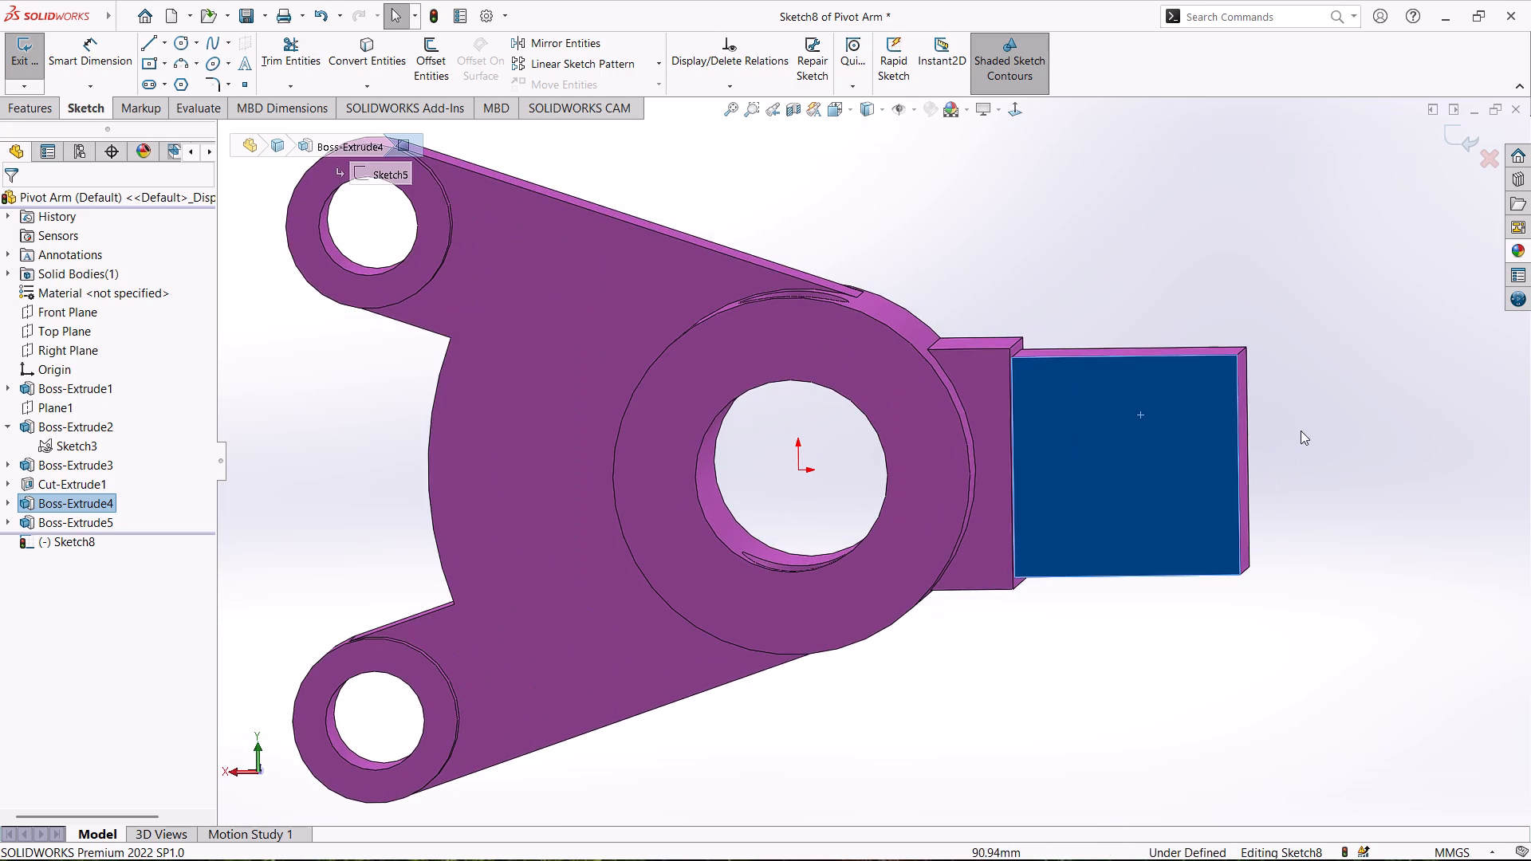
middle_drag(1295, 430, 1308, 427)
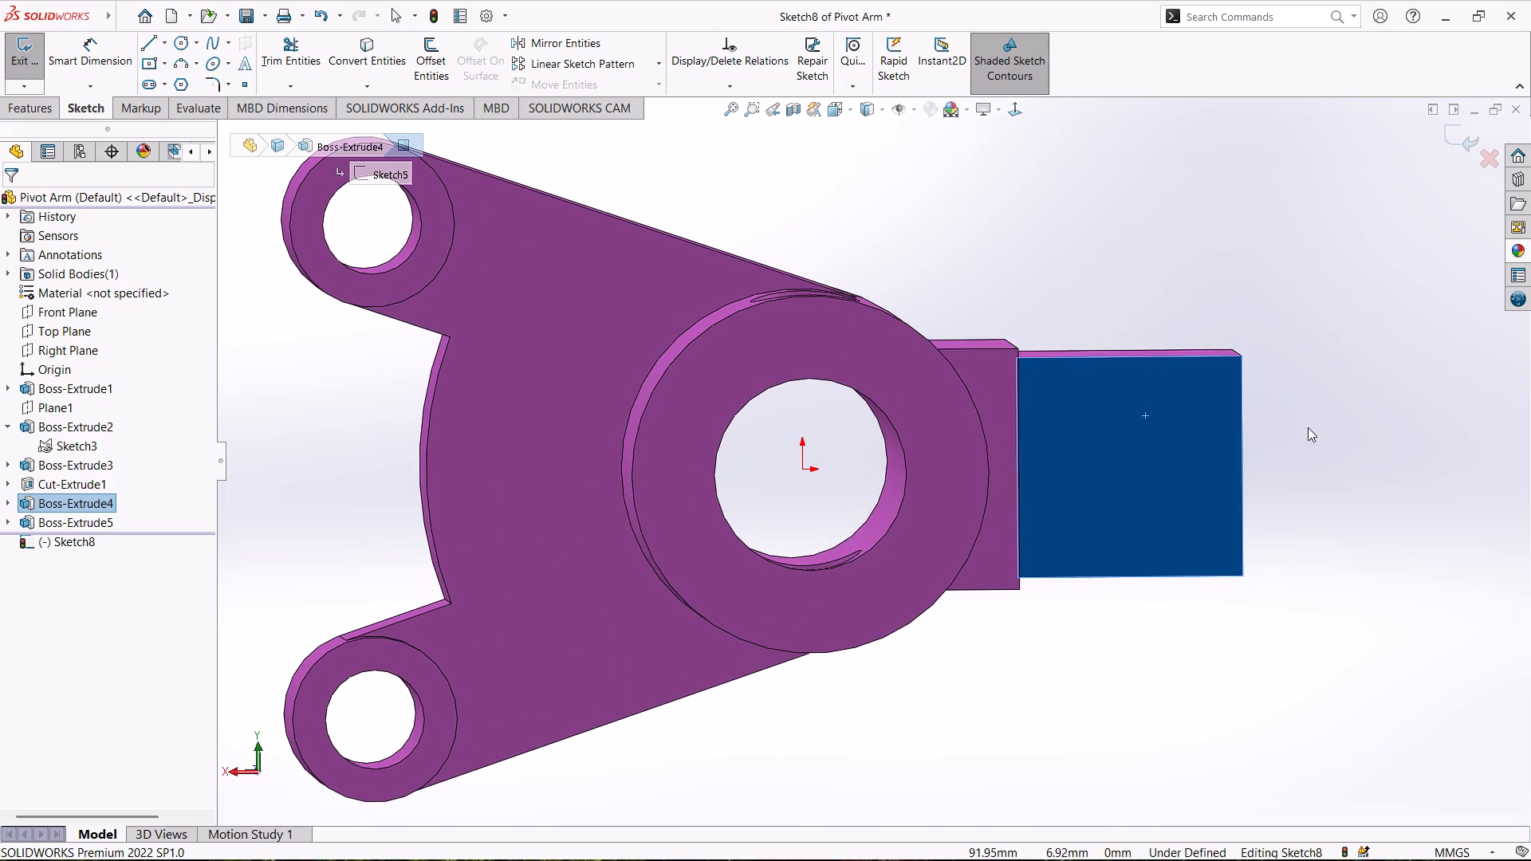
scroll(1310, 427, down, 2)
scroll(1309, 427, up, 2)
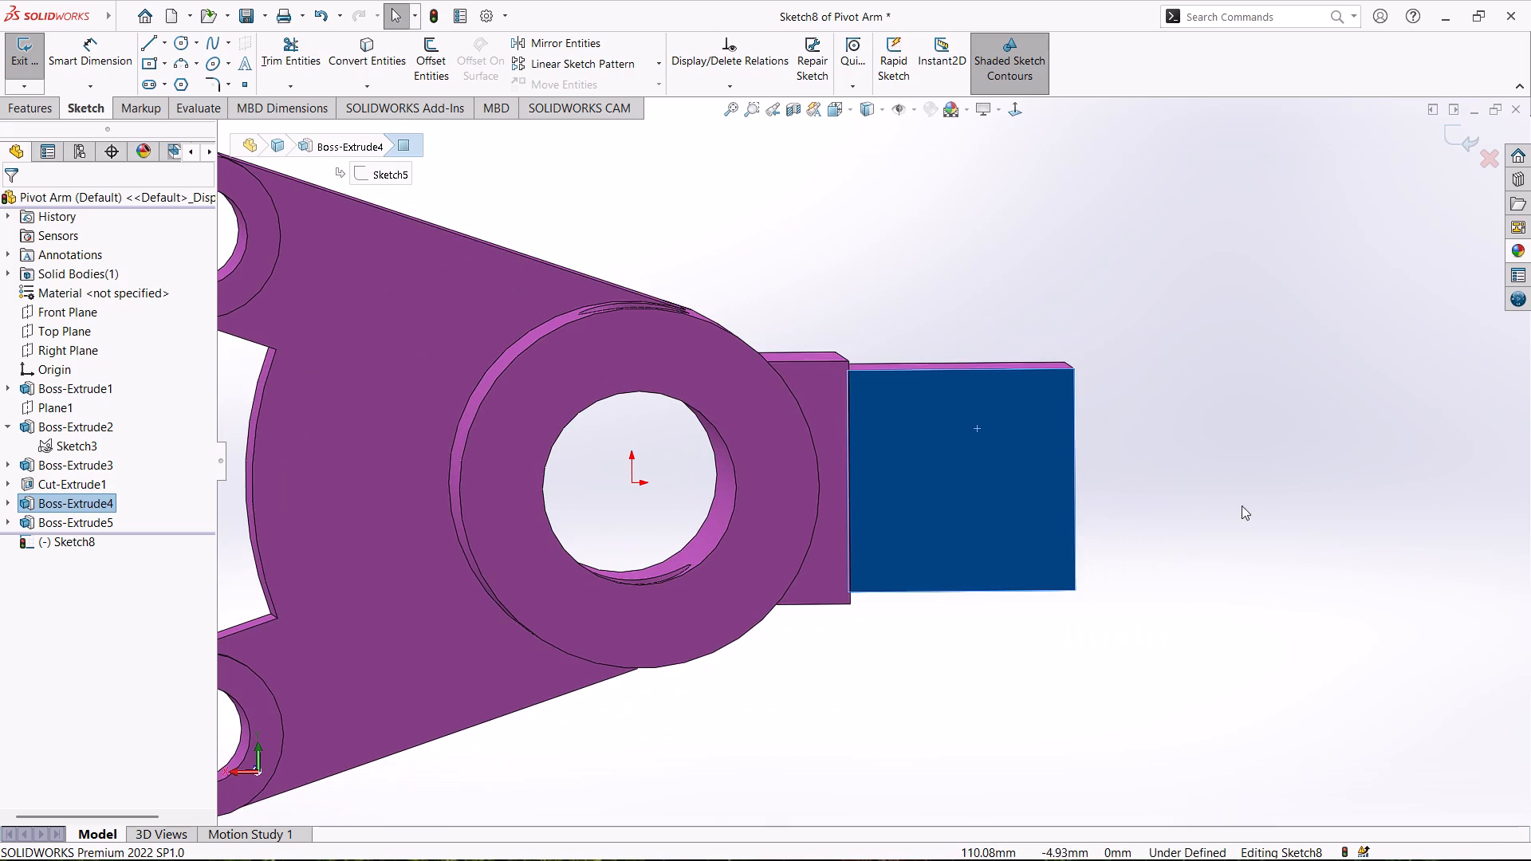
click(1010, 109)
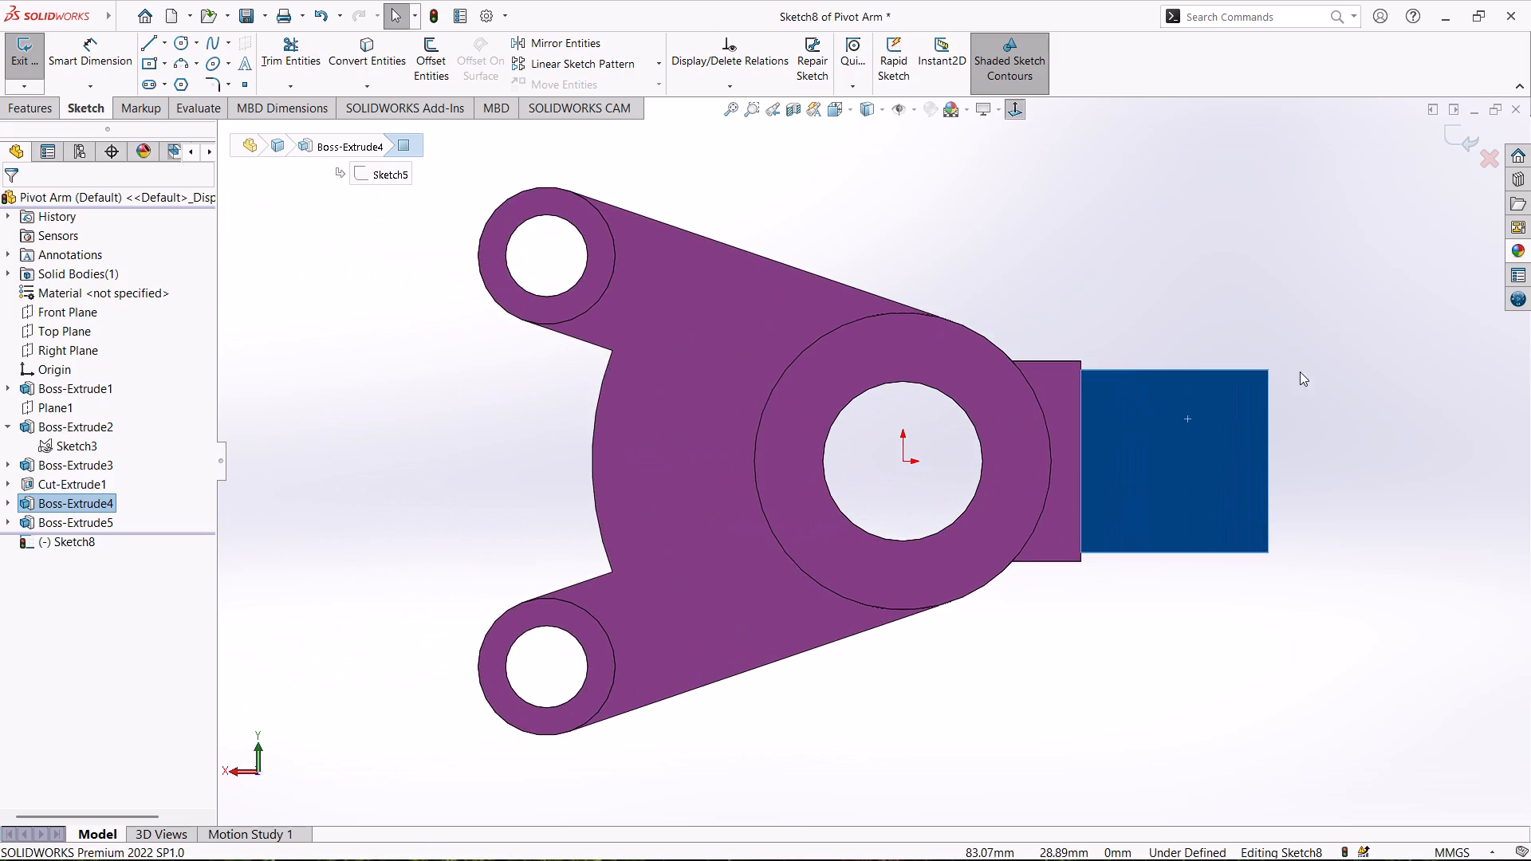
scroll(1310, 411, down, 3)
scroll(1238, 419, down, 1)
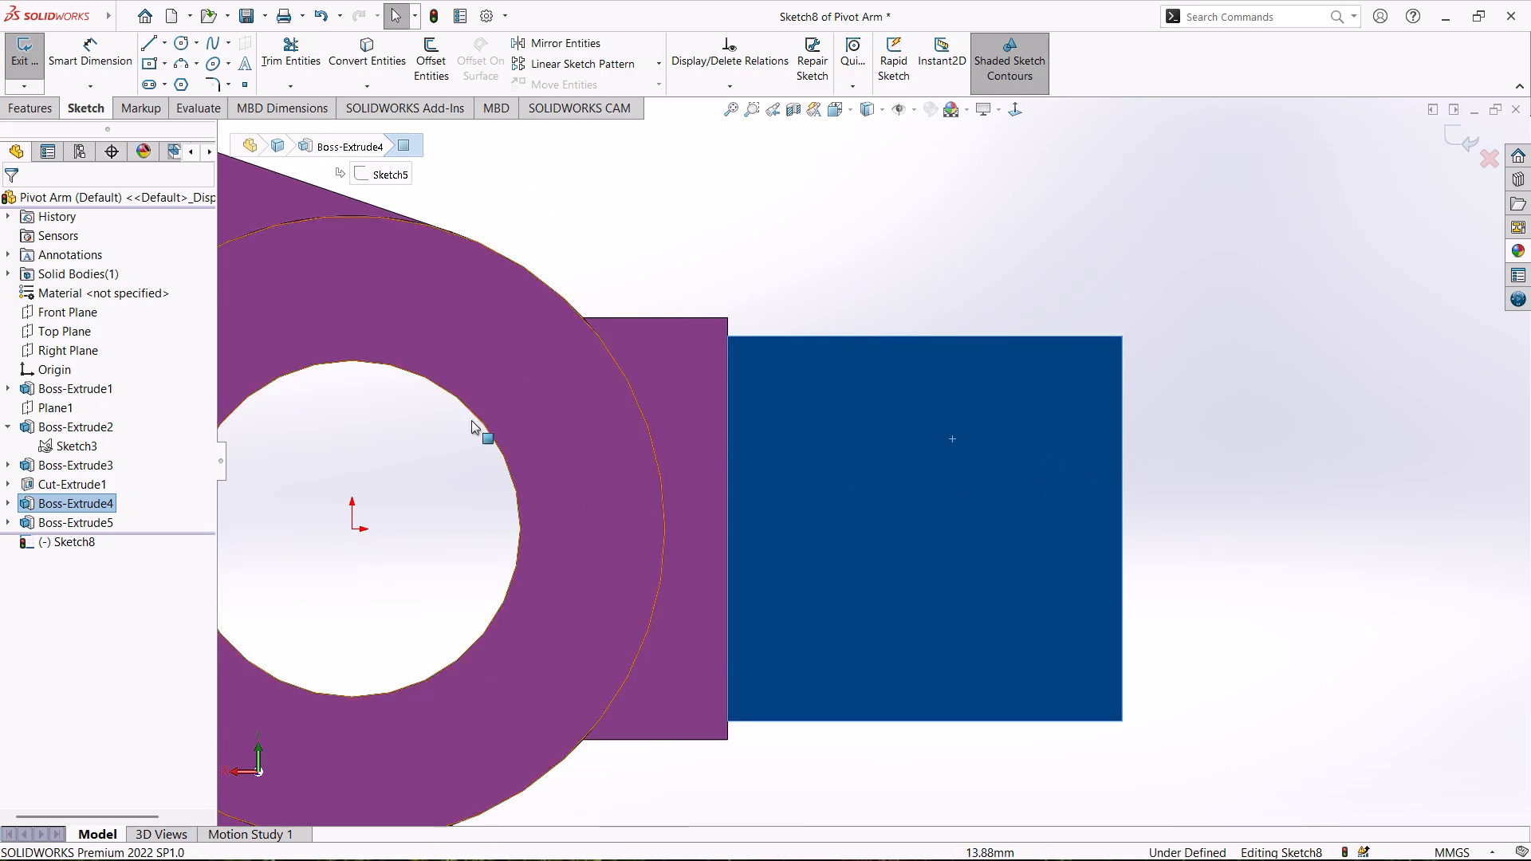
click(166, 45)
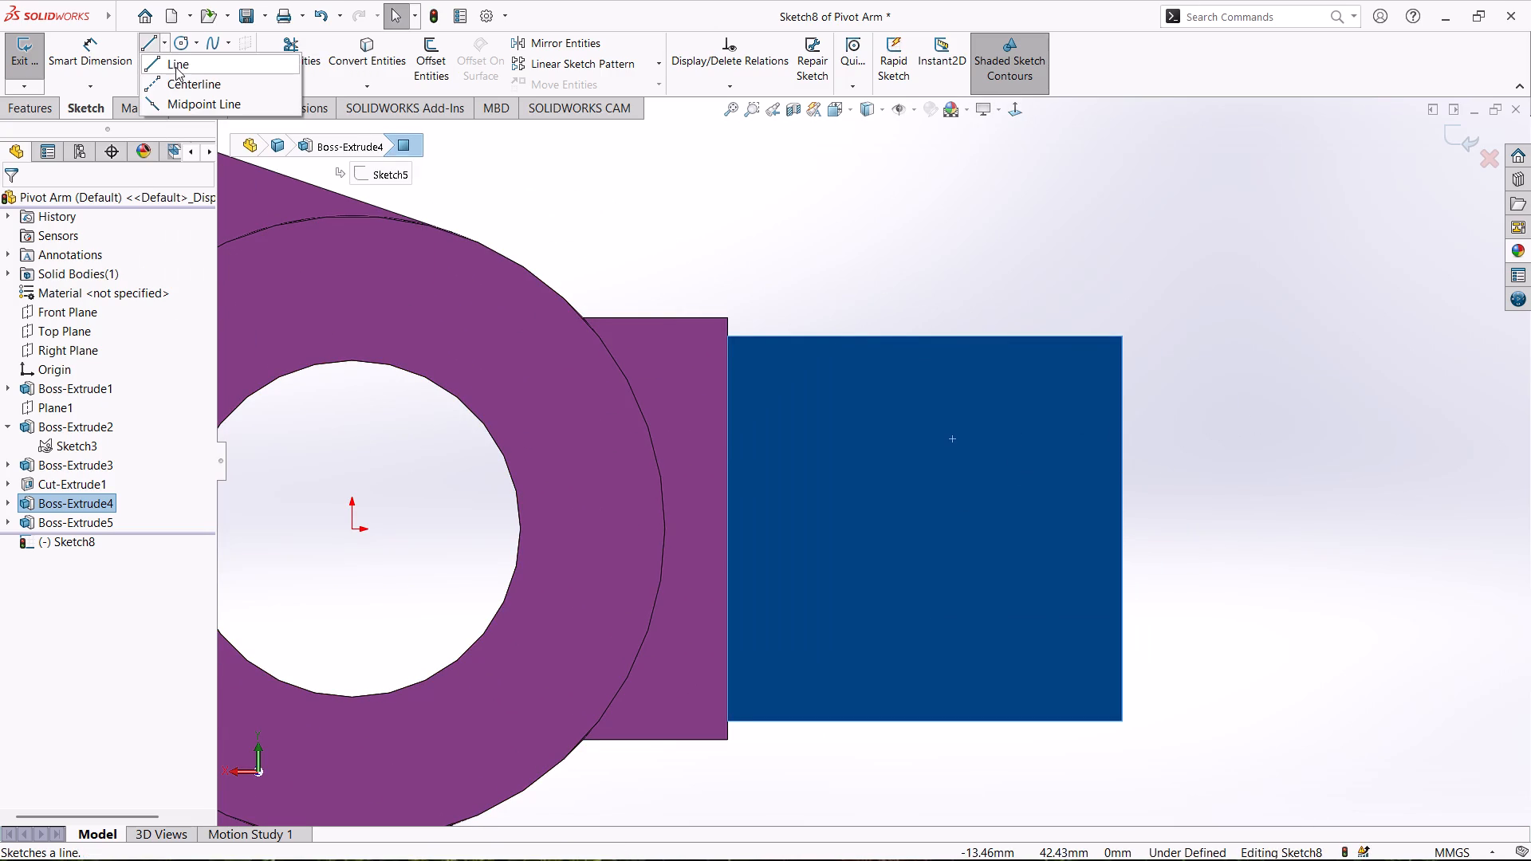
click(179, 78)
click(465, 532)
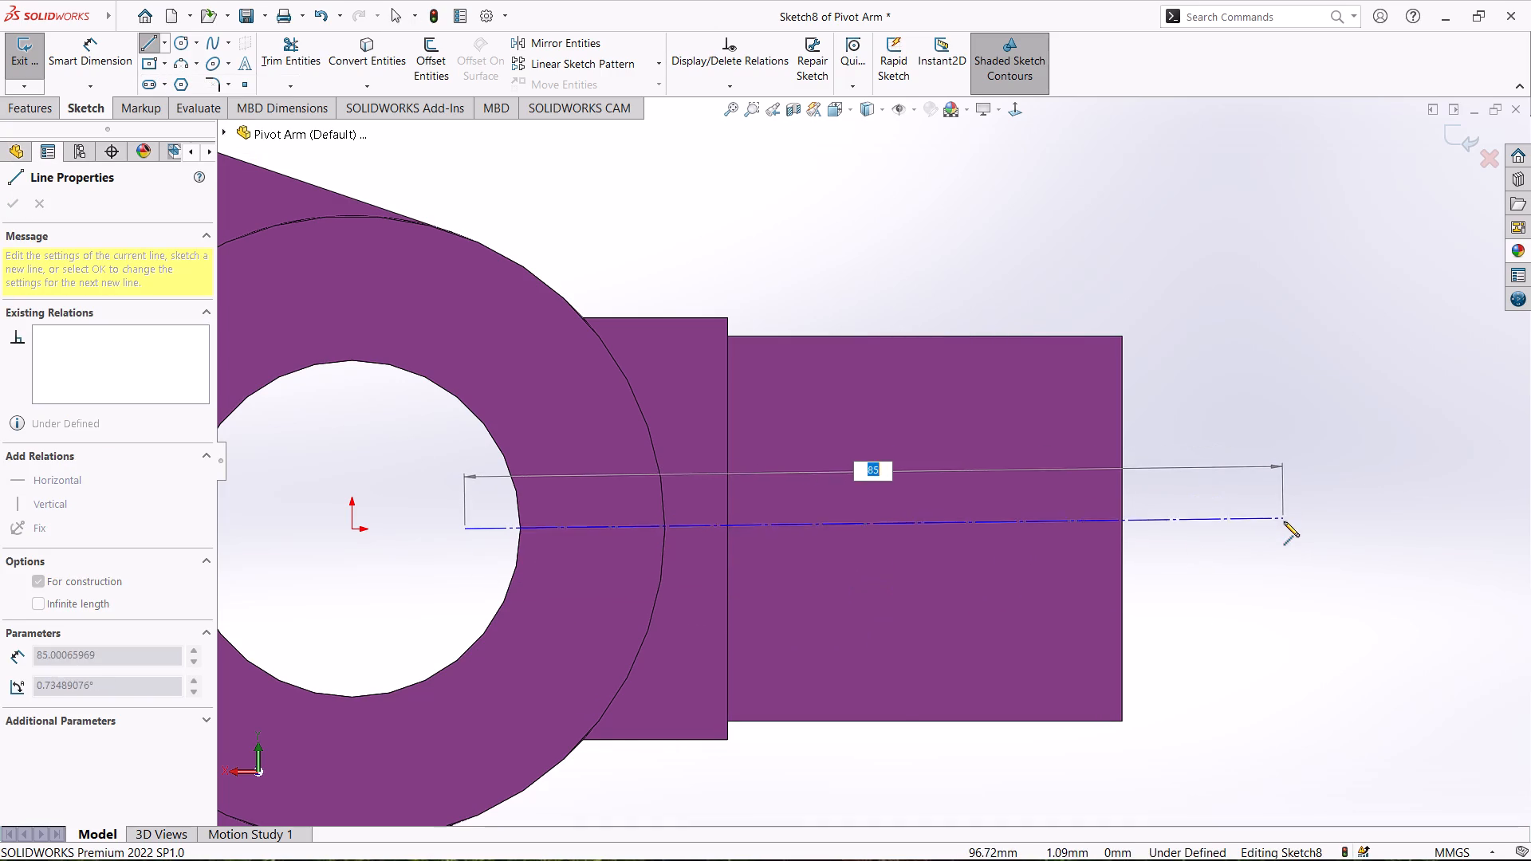
click(1285, 526)
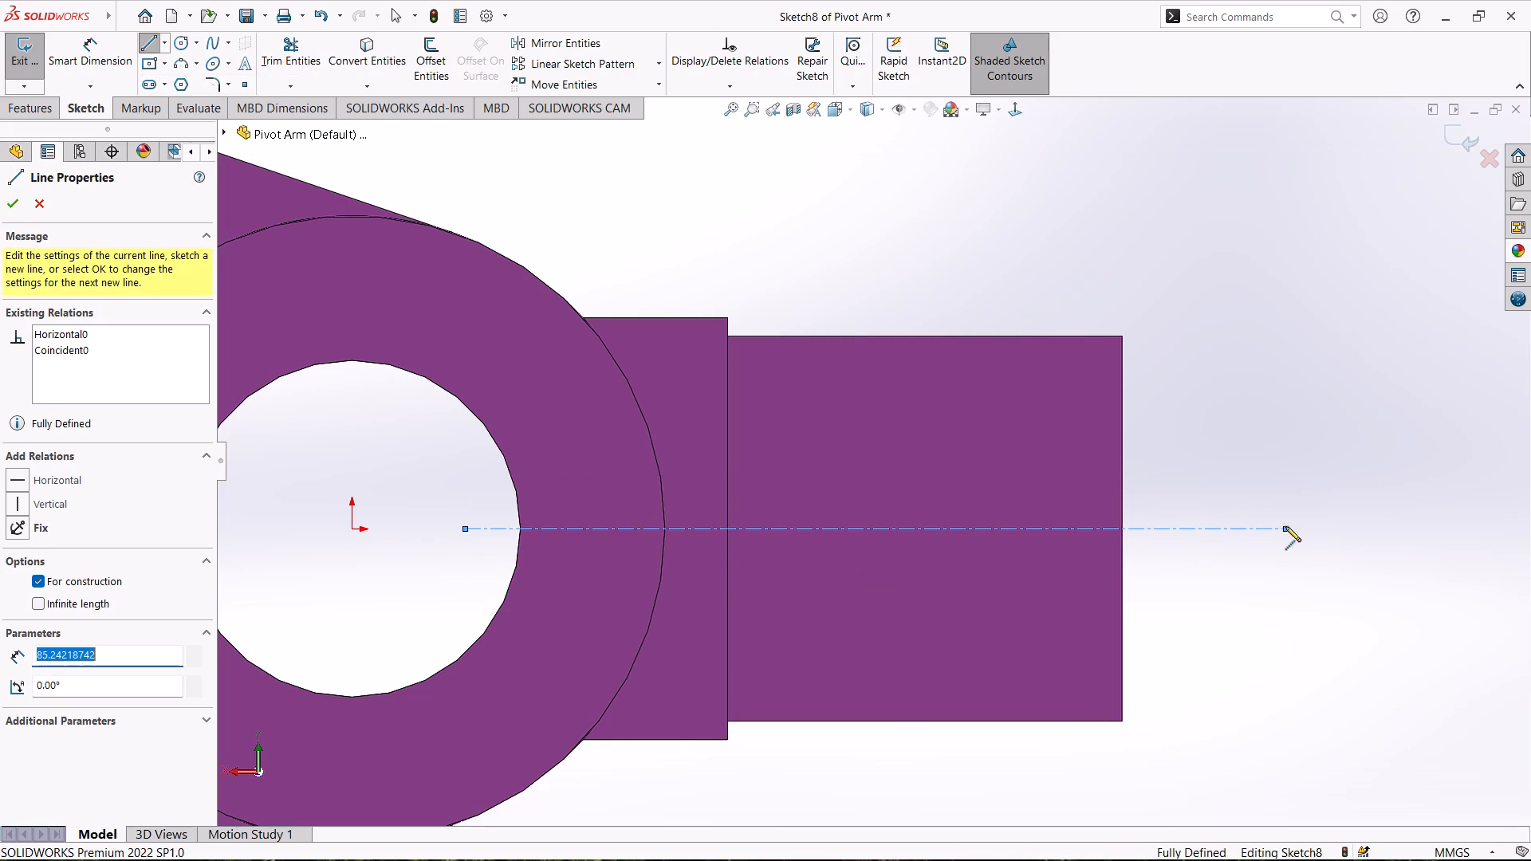
key(Escape)
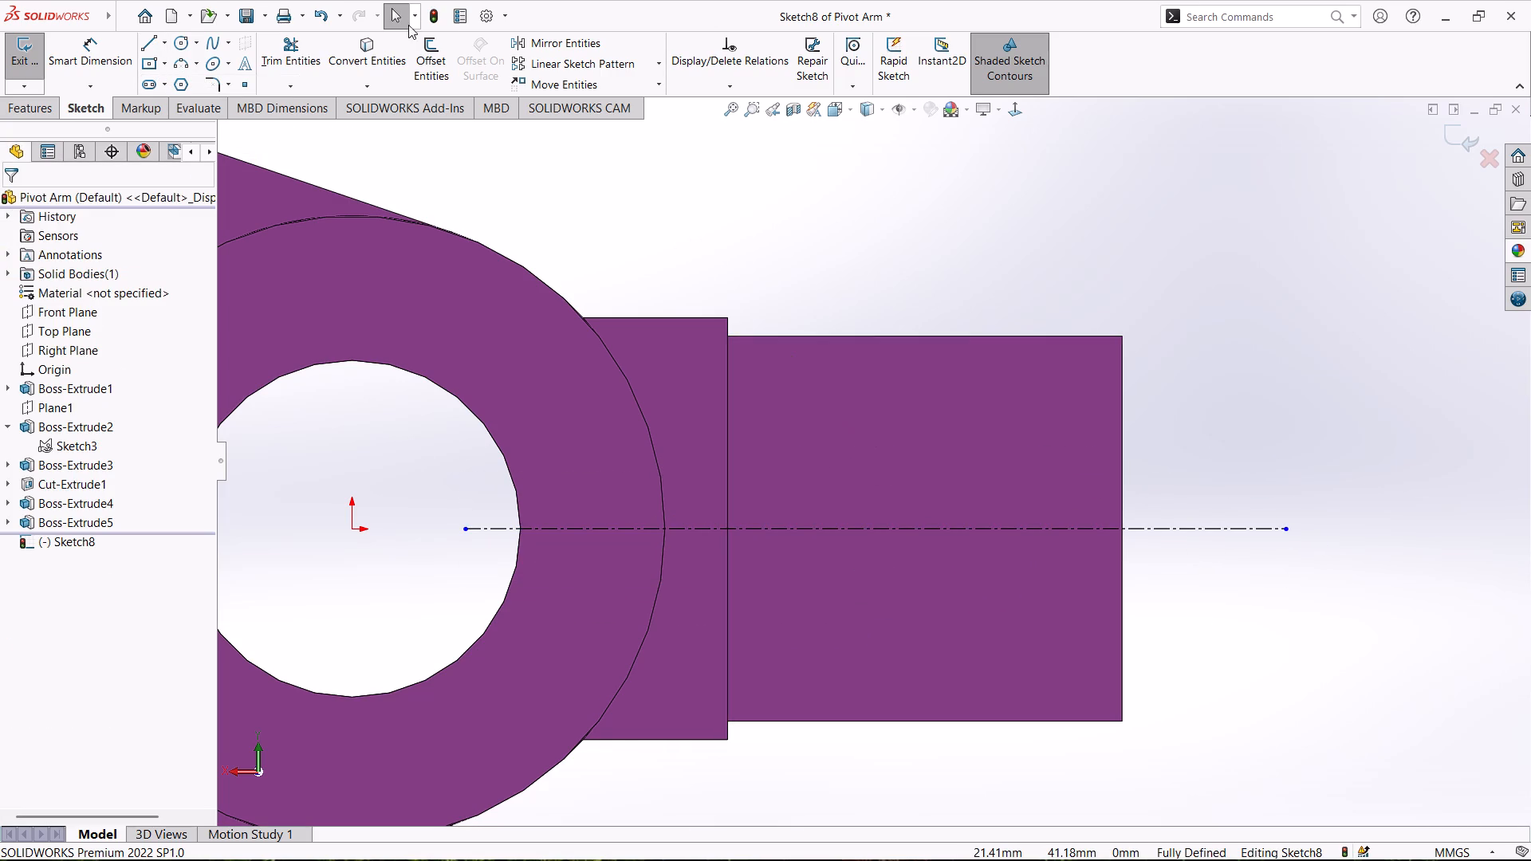
Offset the centerline 10 mm in both directions to create two parallel dimensioned lines.
click(301, 60)
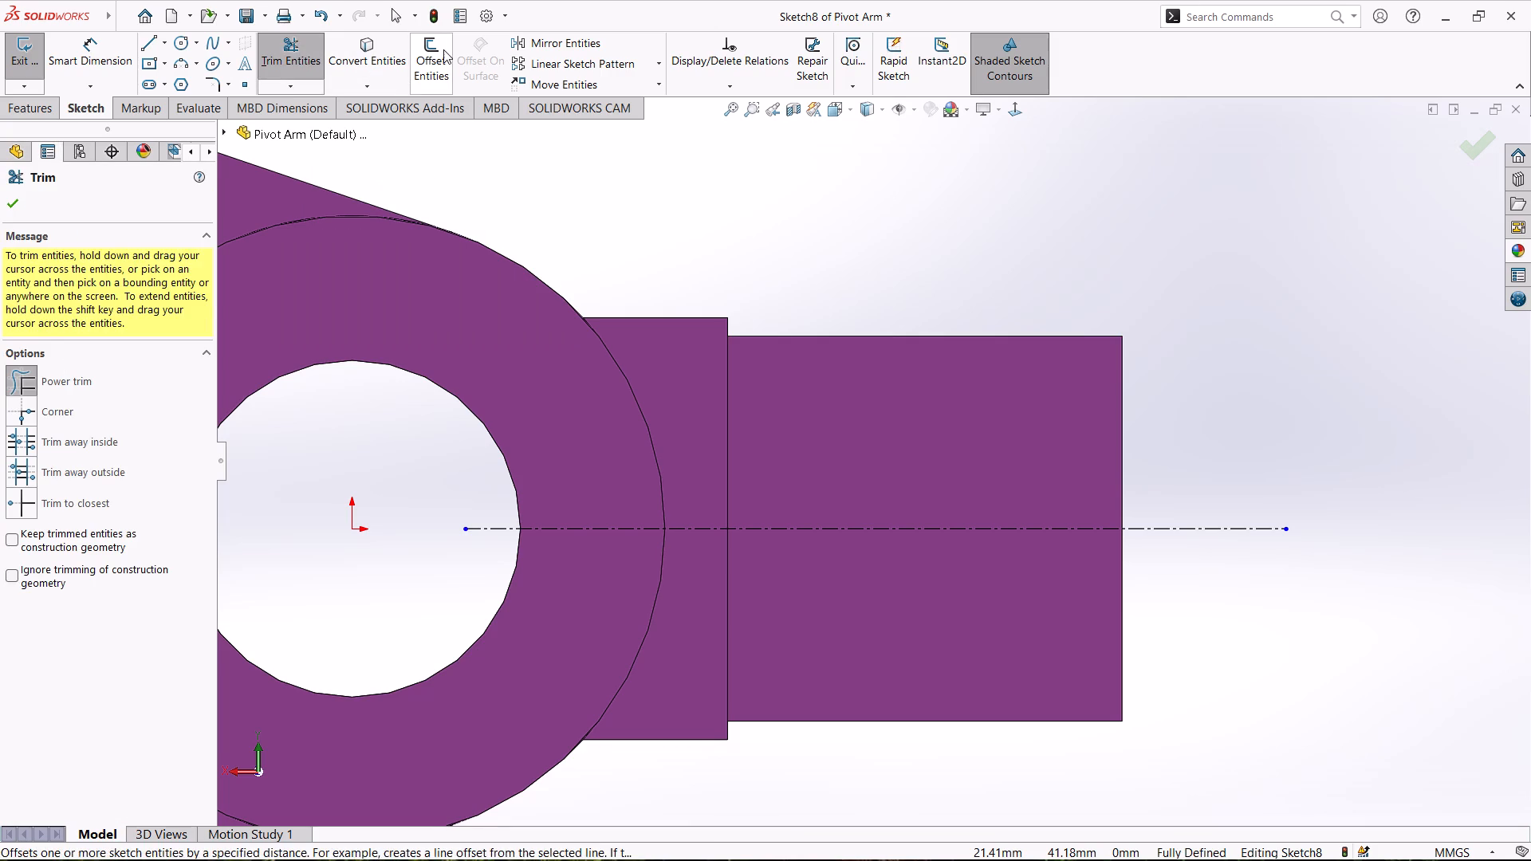
click(444, 49)
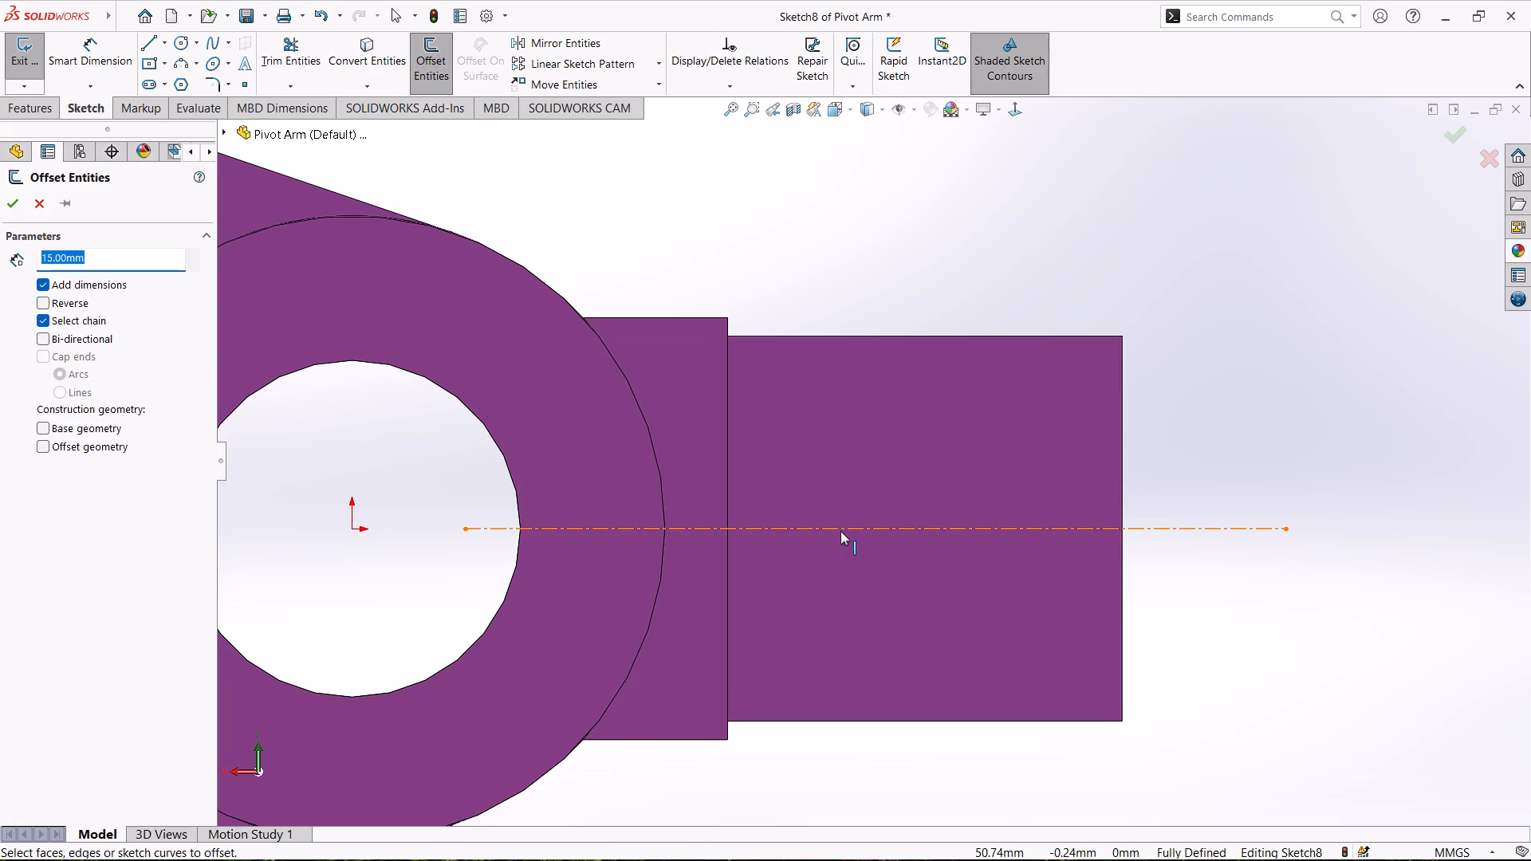
click(842, 529)
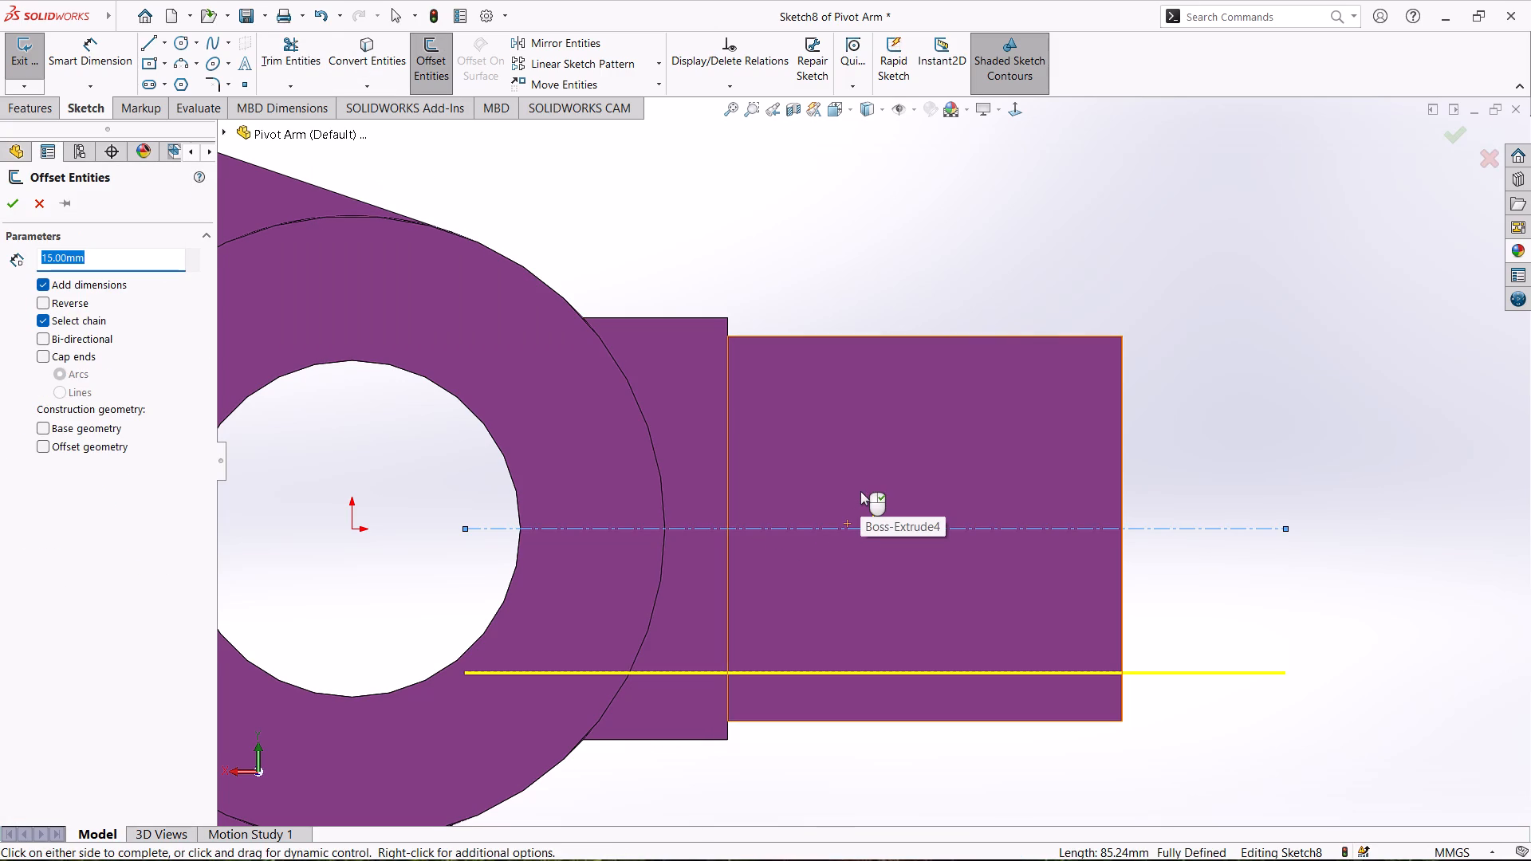
click(45, 335)
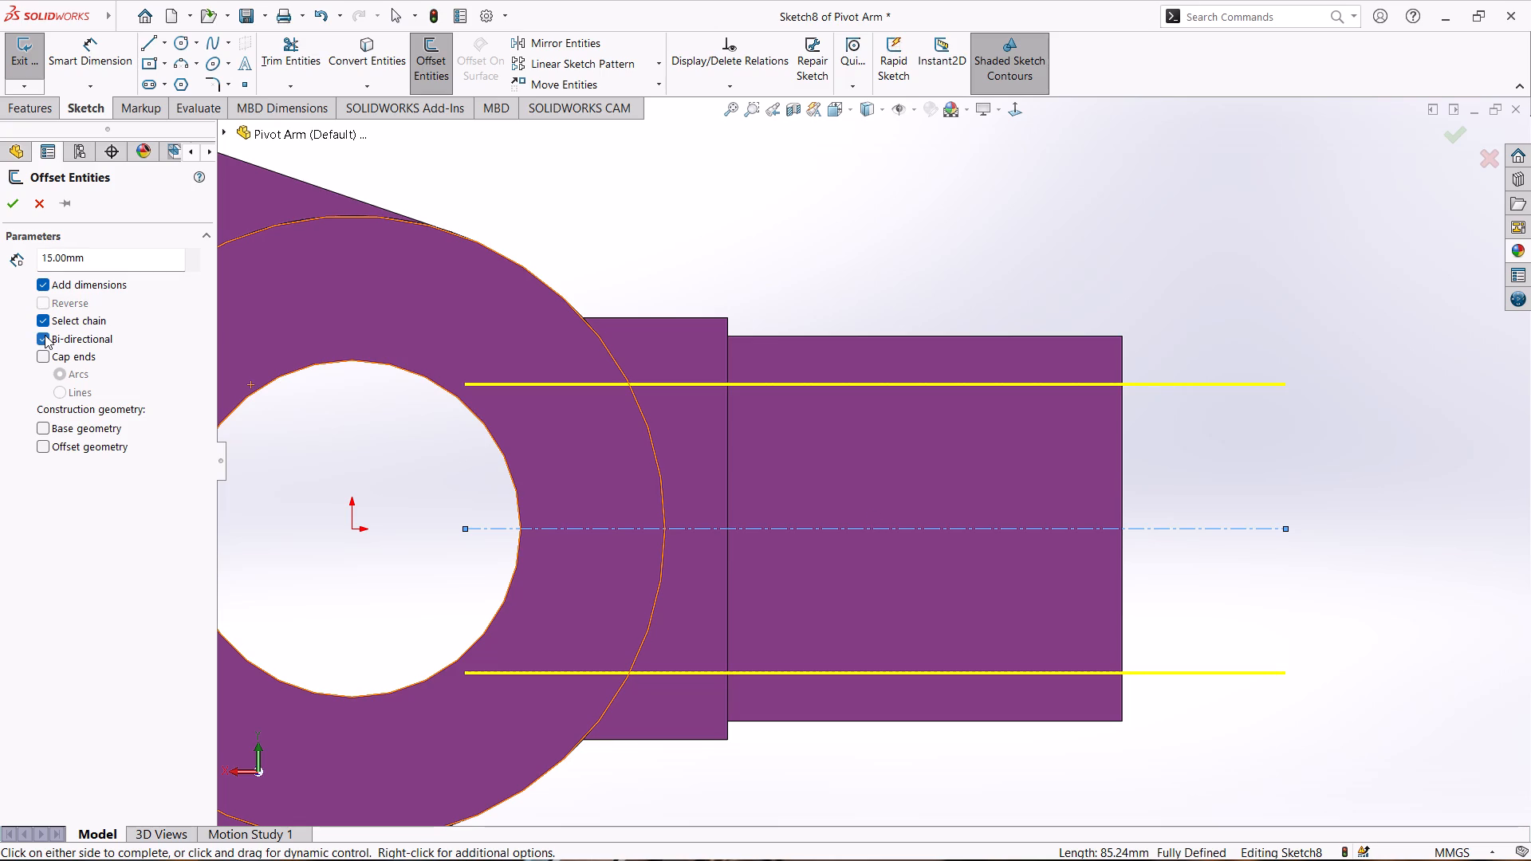
text(20)
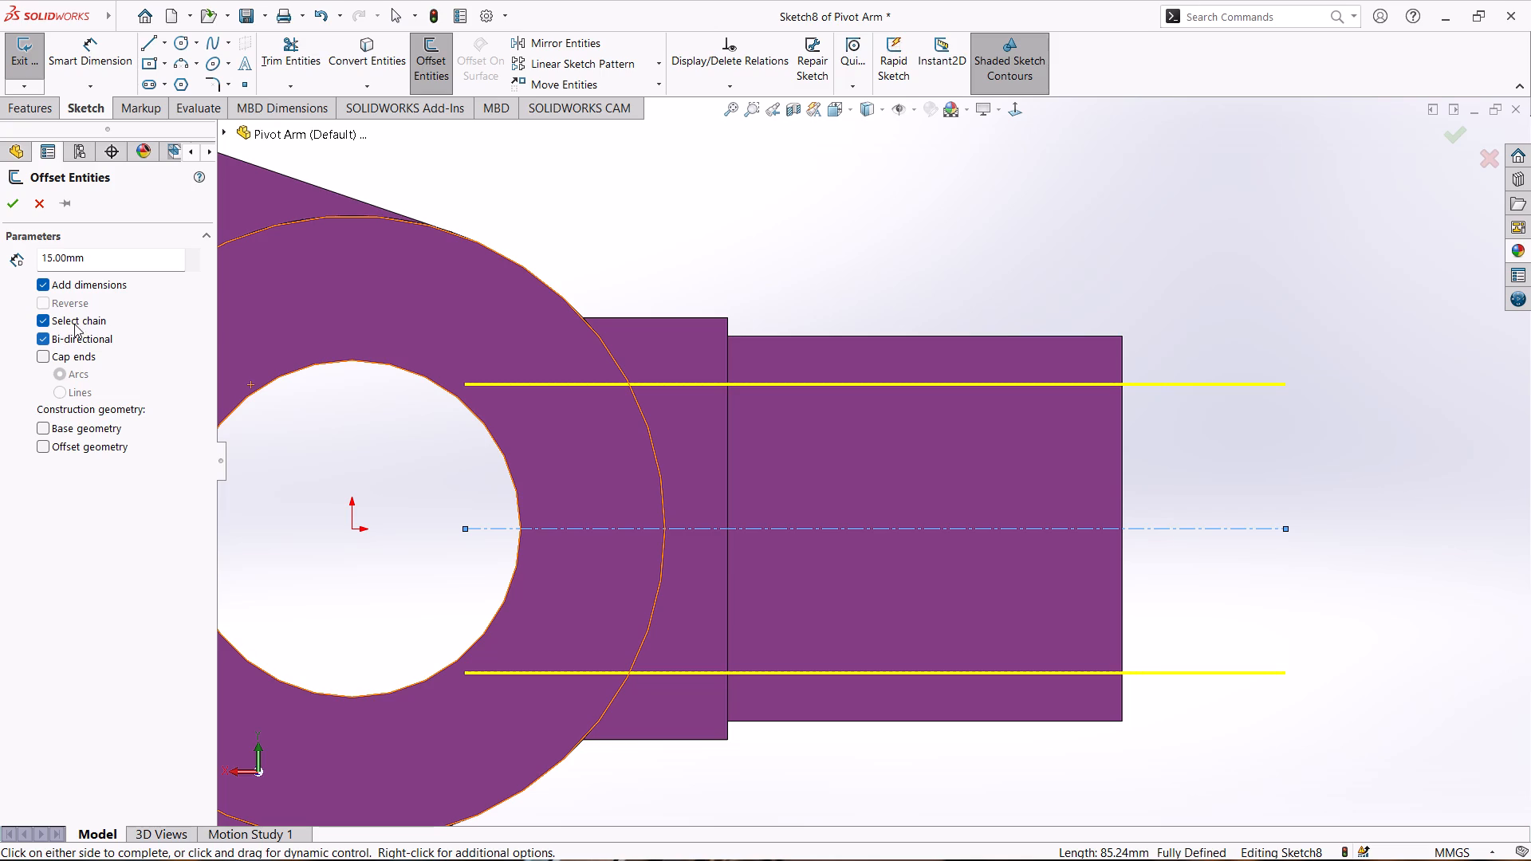
drag(96, 261, 33, 261)
text(20)
key(Return)
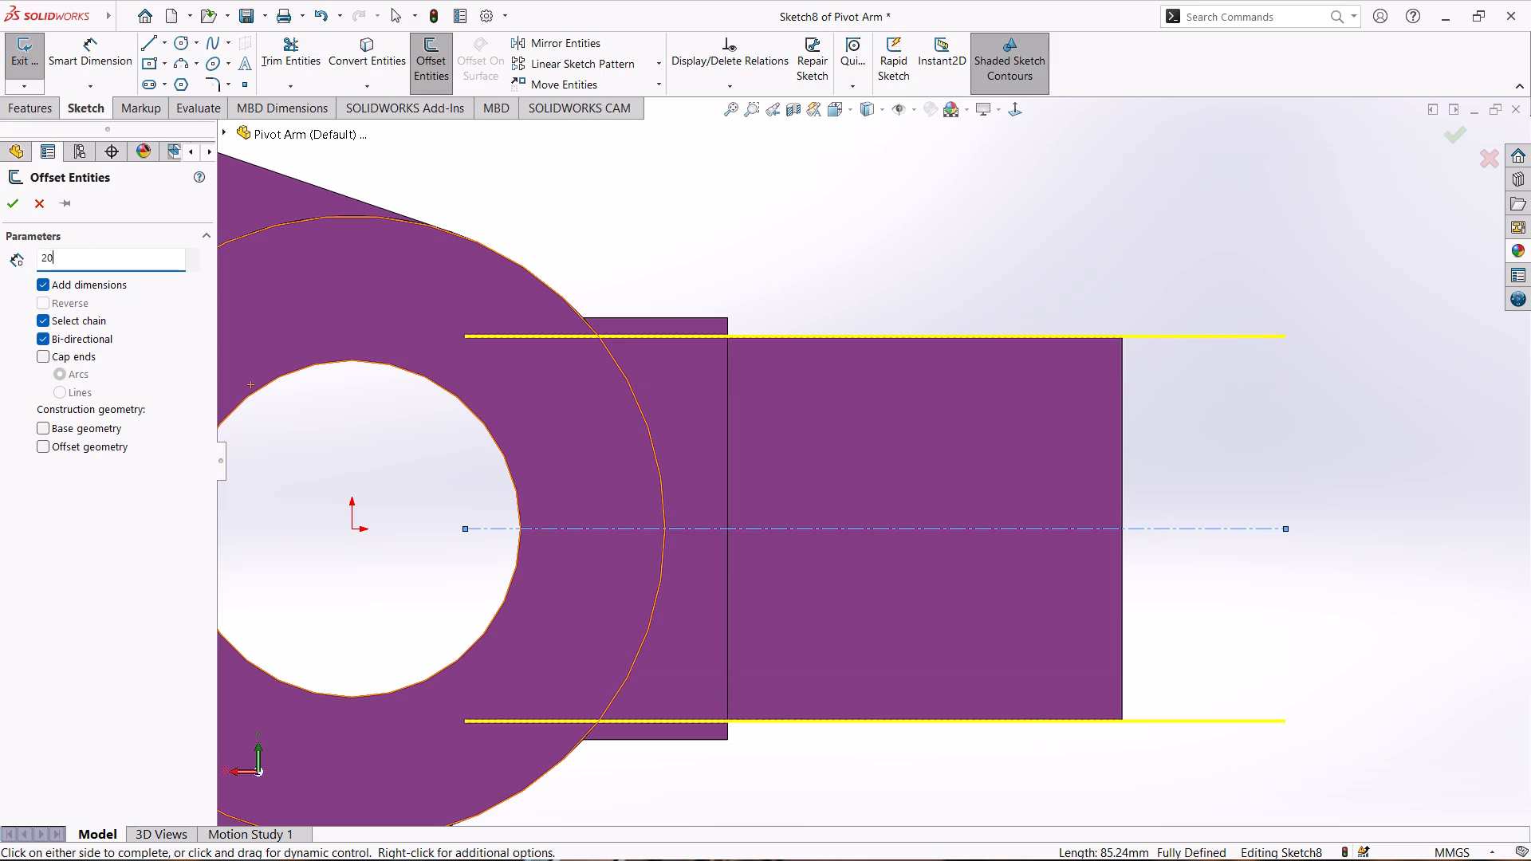
click(41, 330)
drag(85, 257, 26, 263)
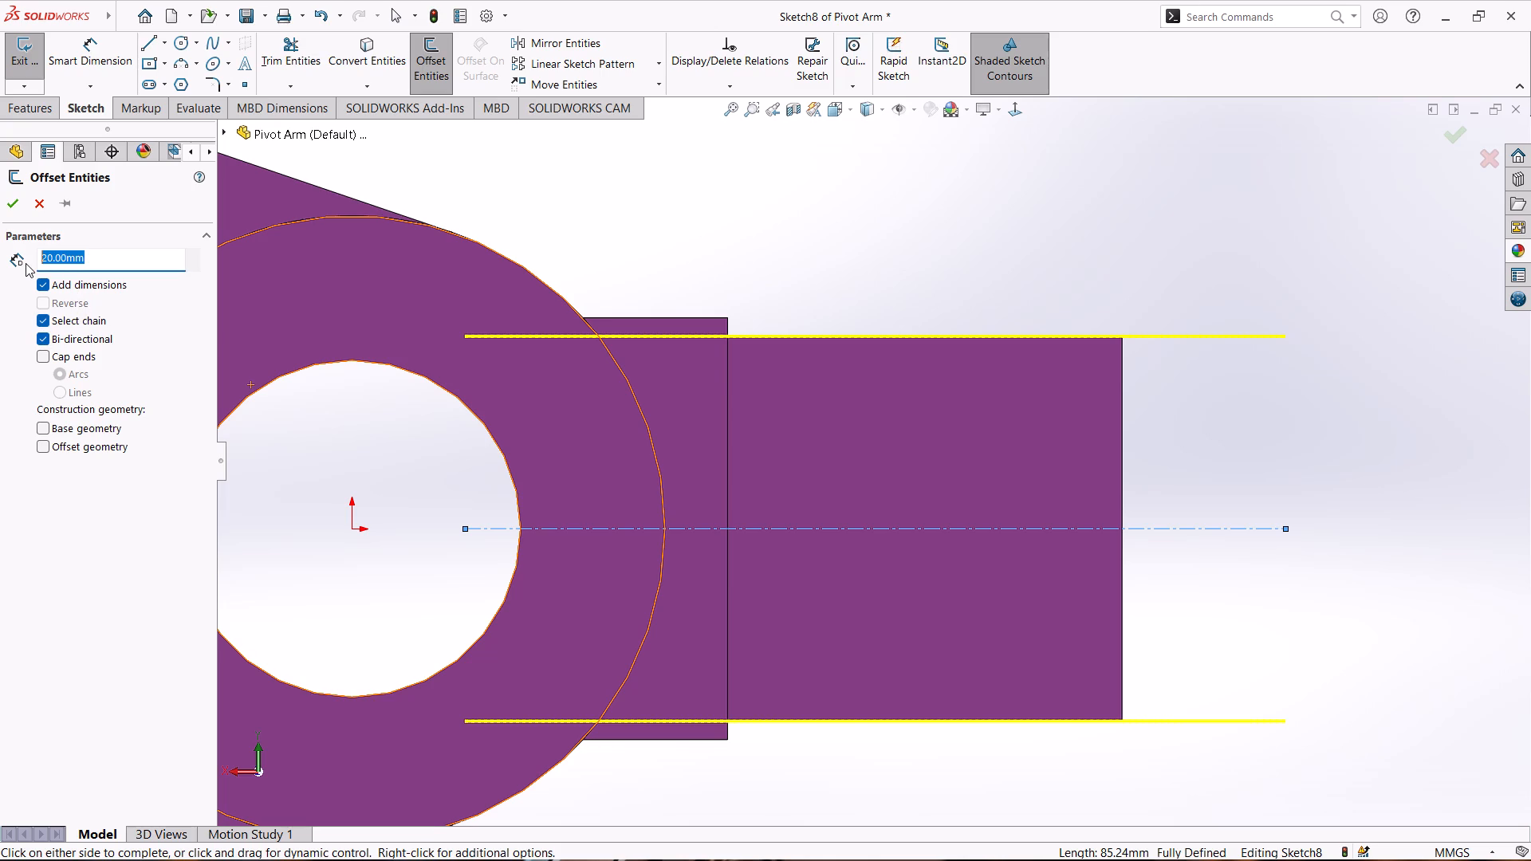
text(10)
key(Return)
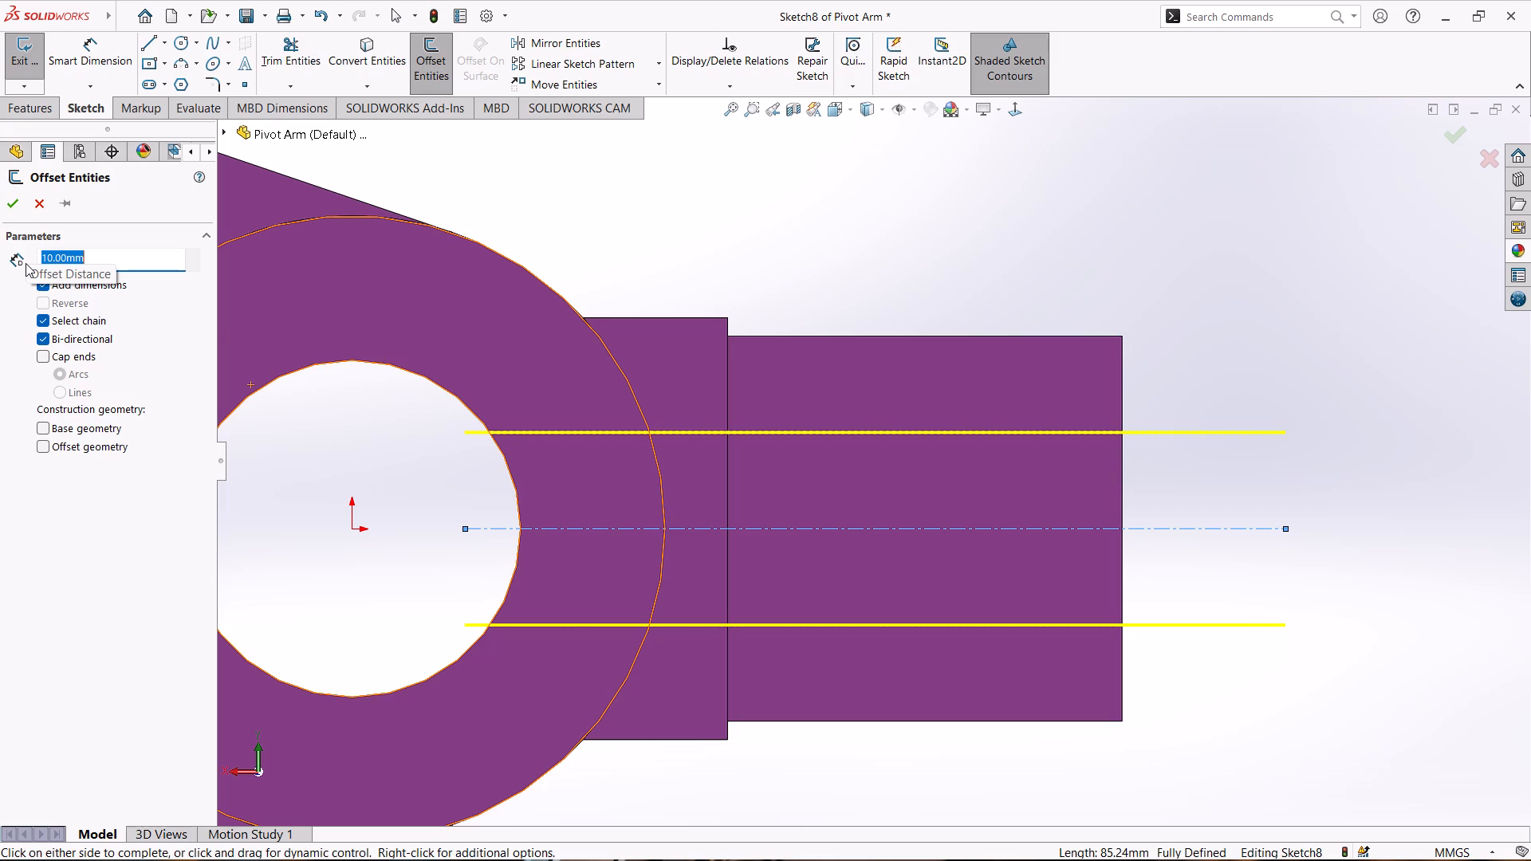
text(40)
key(Return)
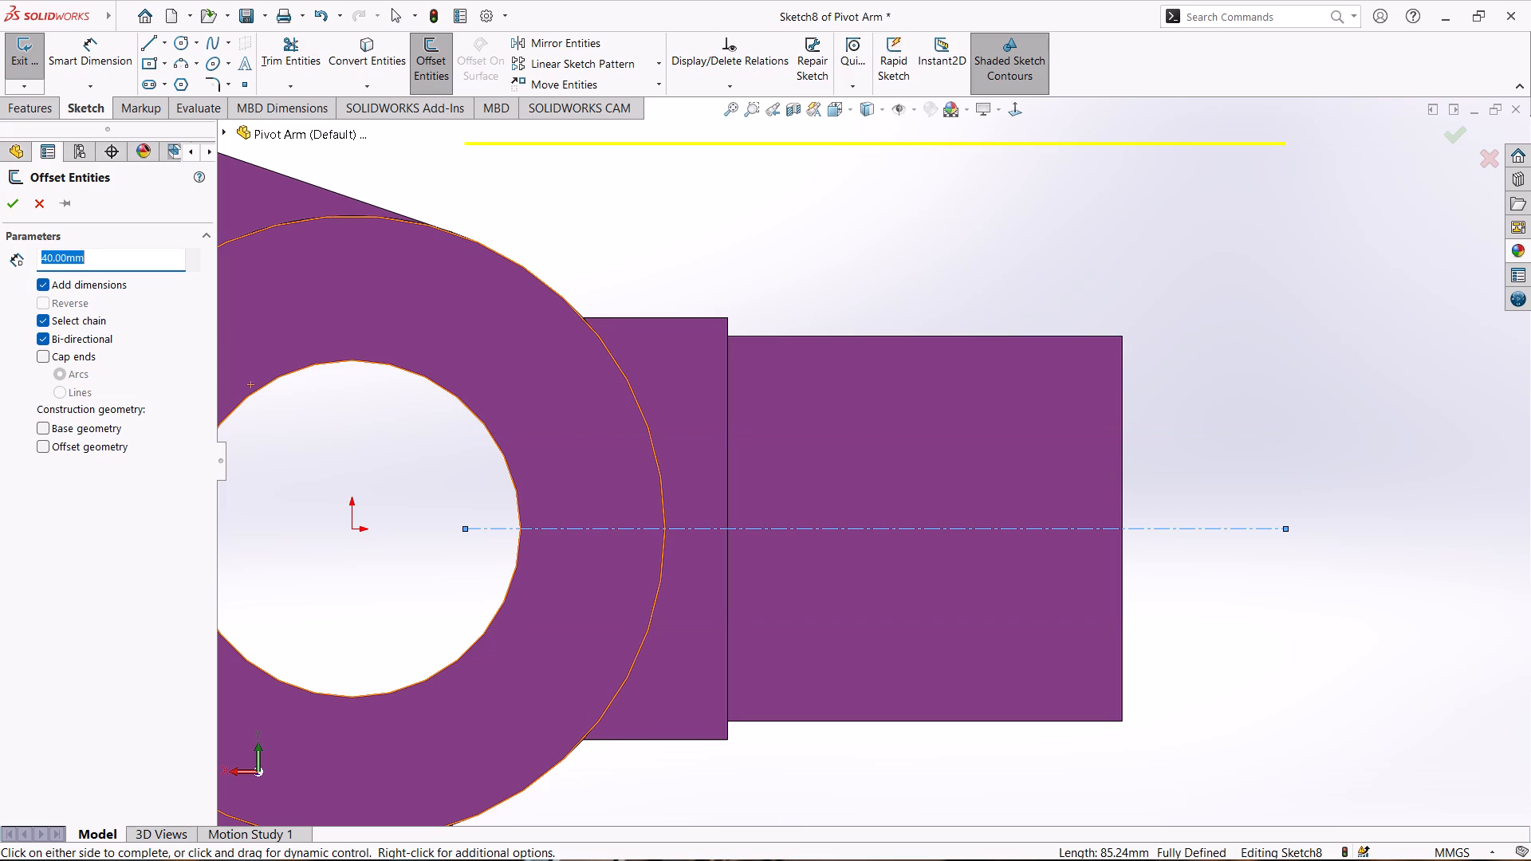
scroll(946, 580, up, 3)
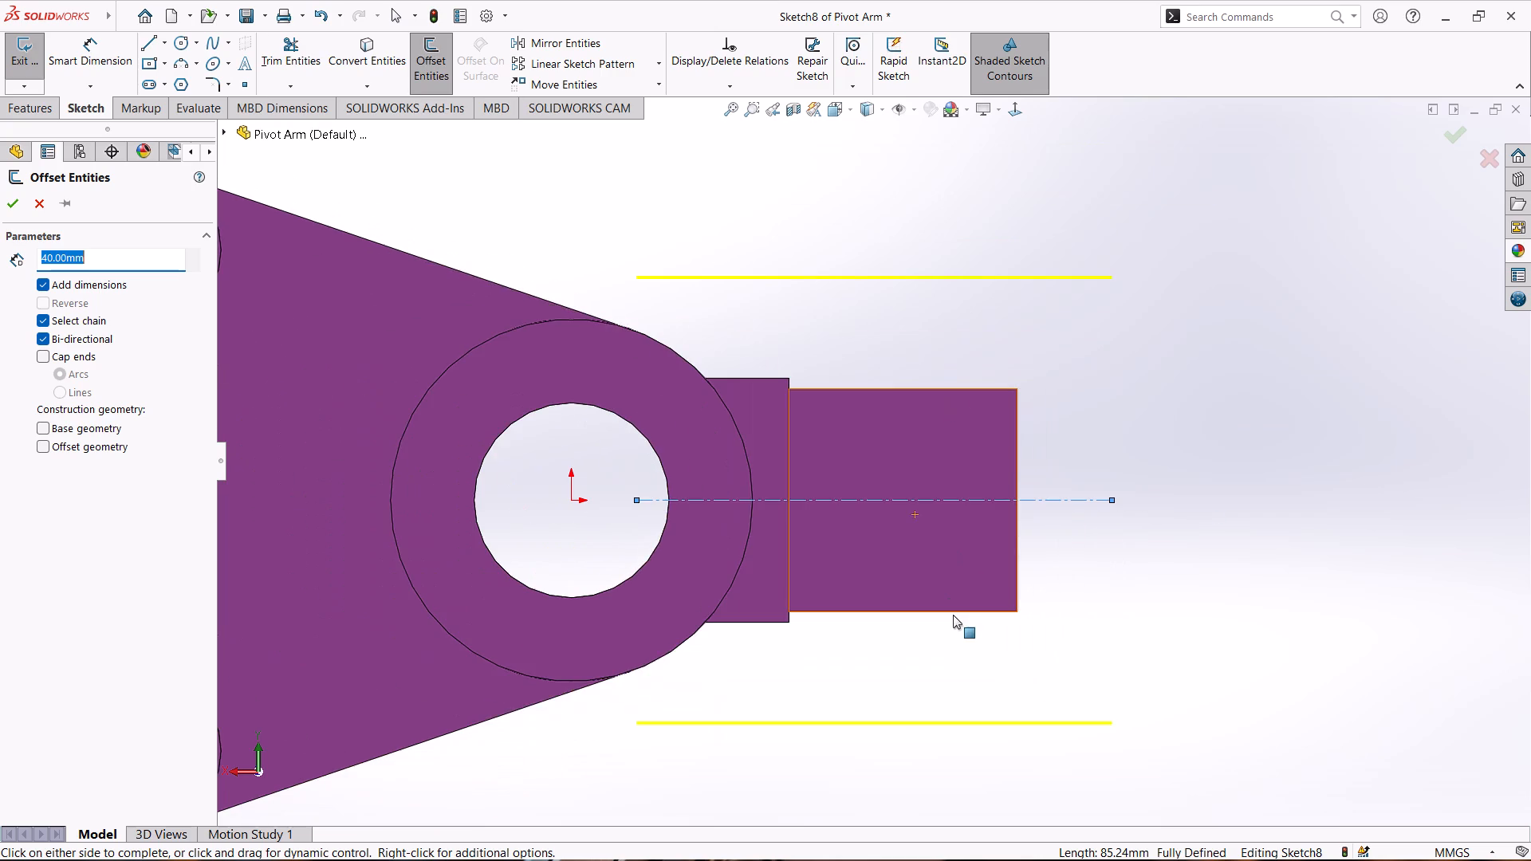
scroll(836, 550, down, 1)
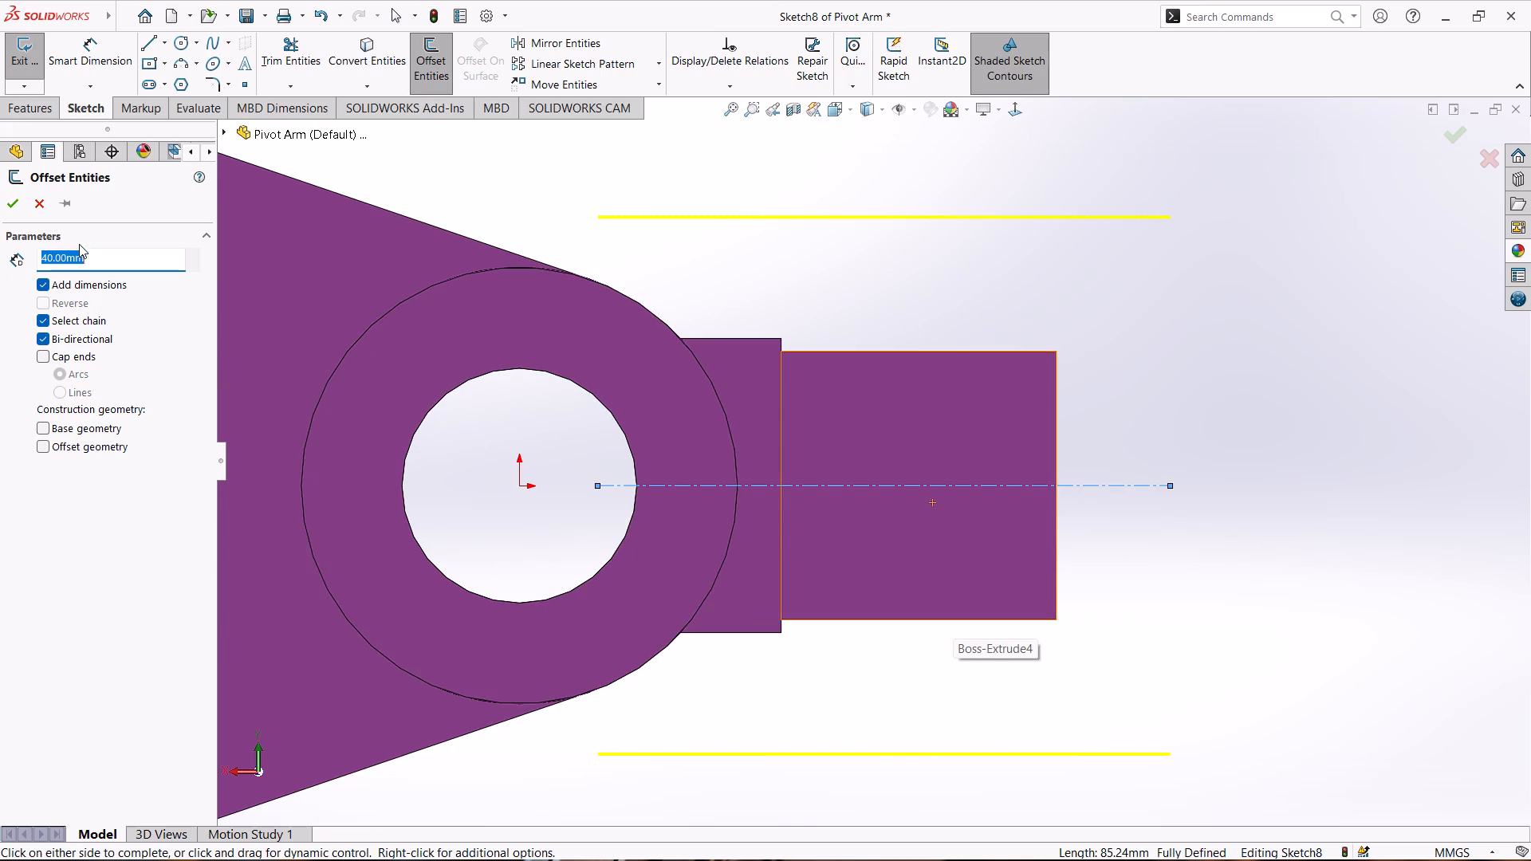
text(10)
key(Return)
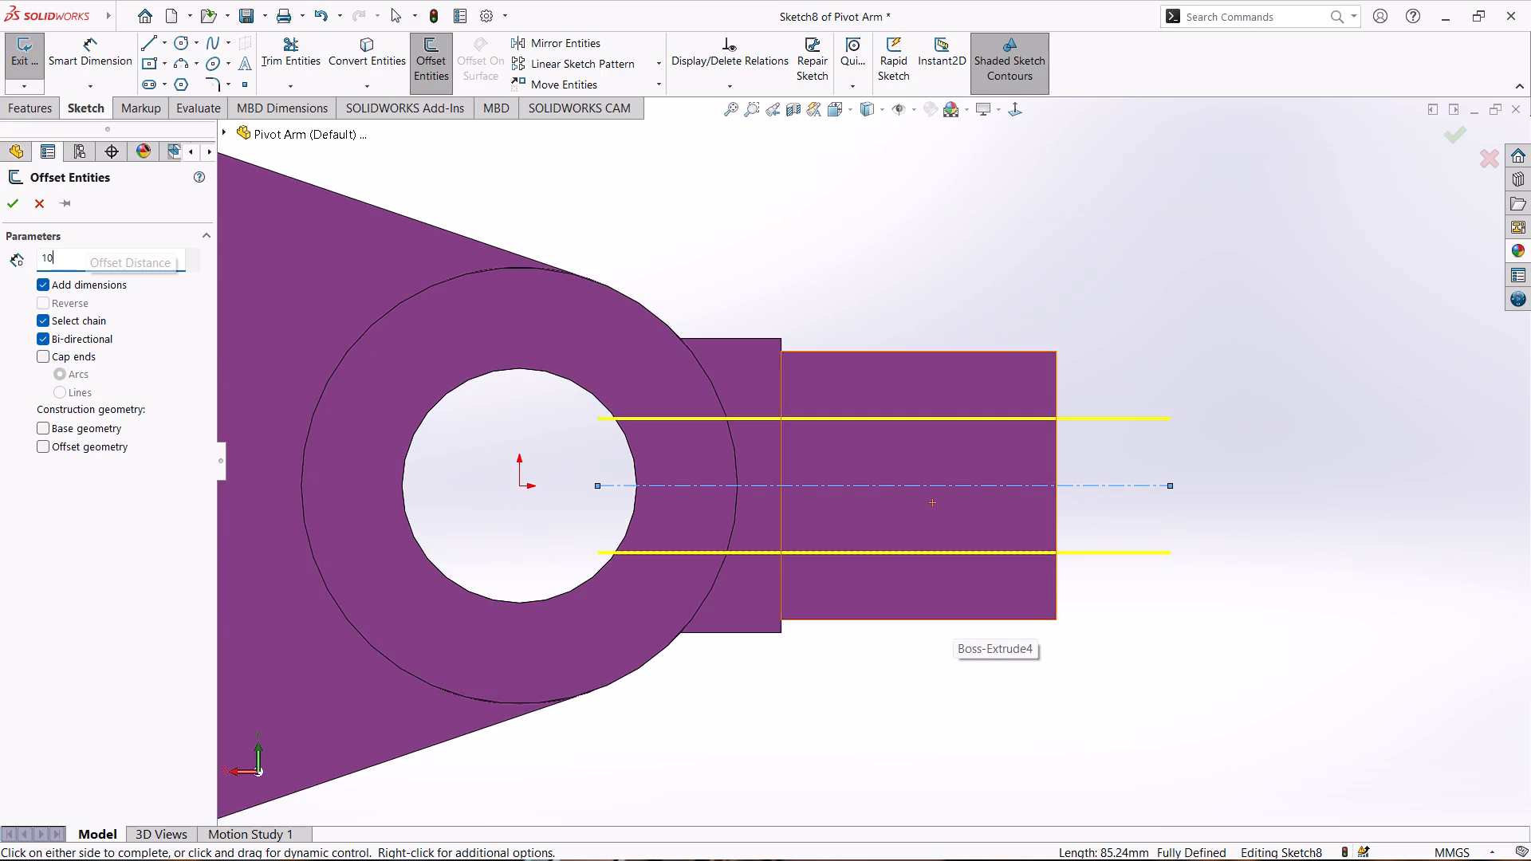
click(12, 206)
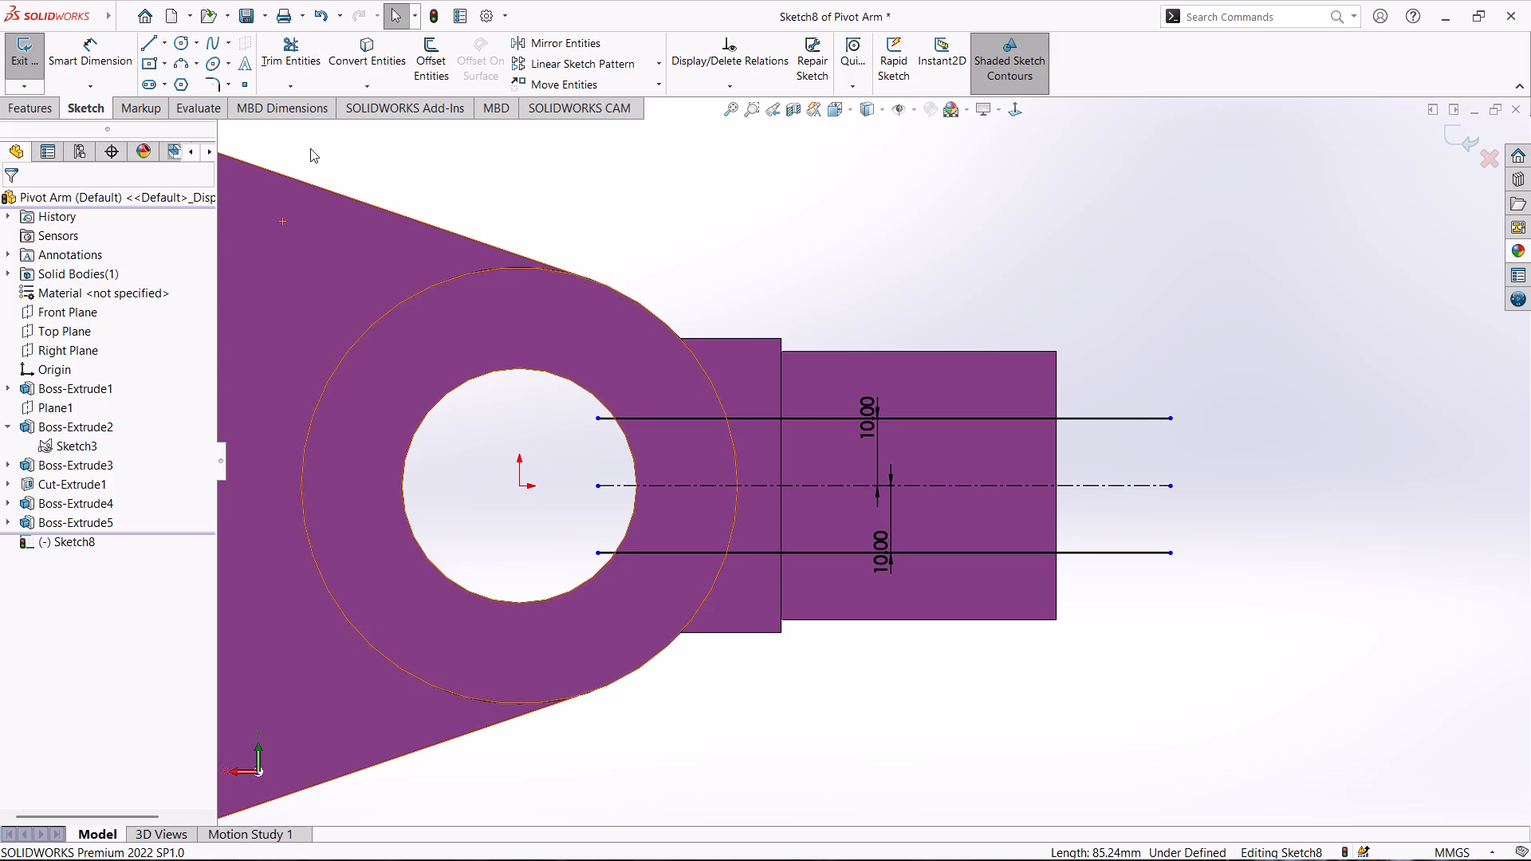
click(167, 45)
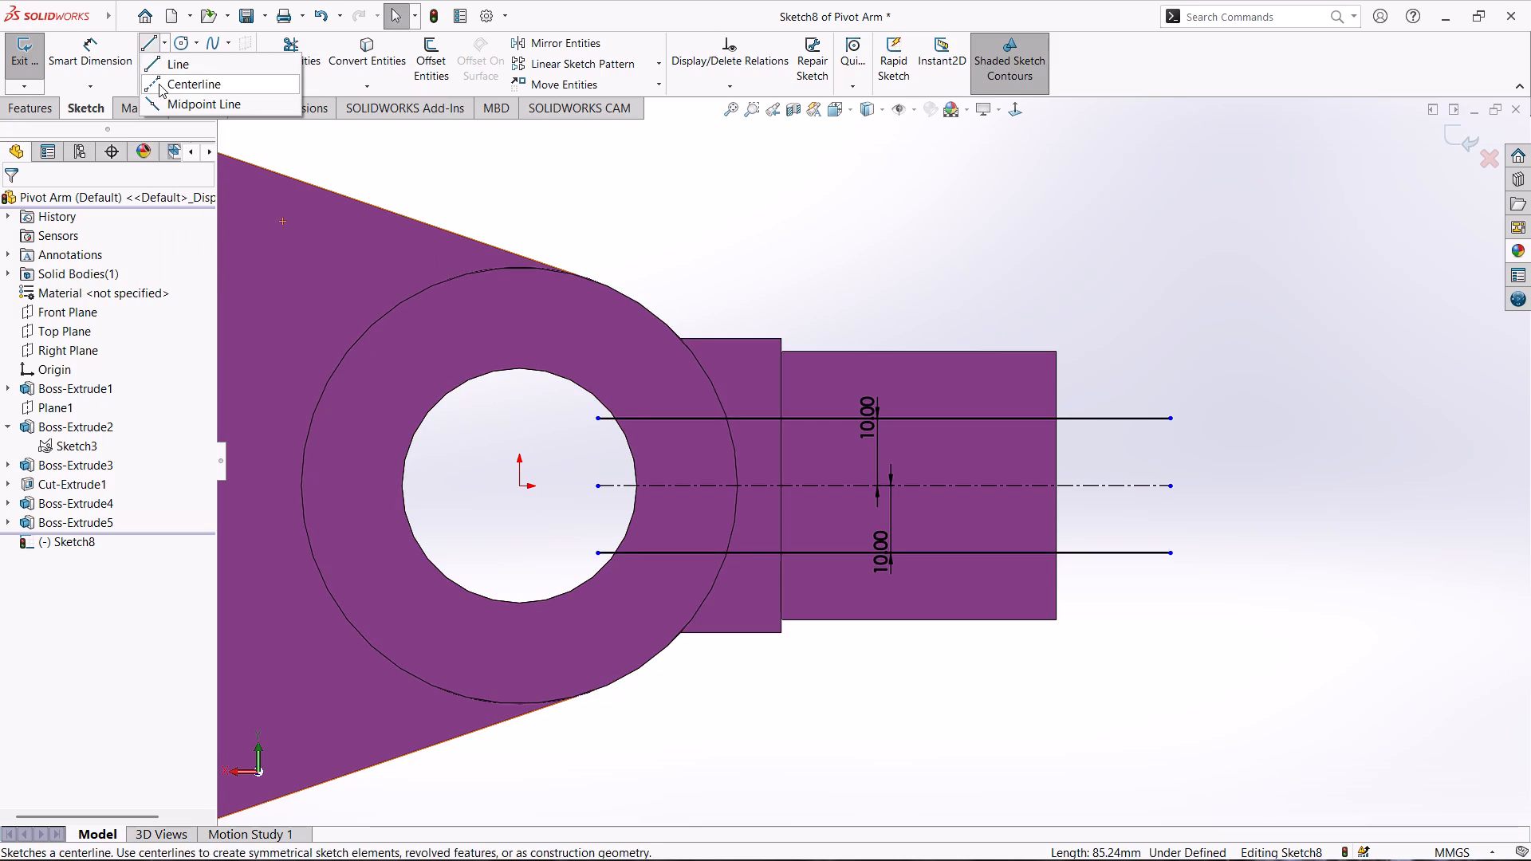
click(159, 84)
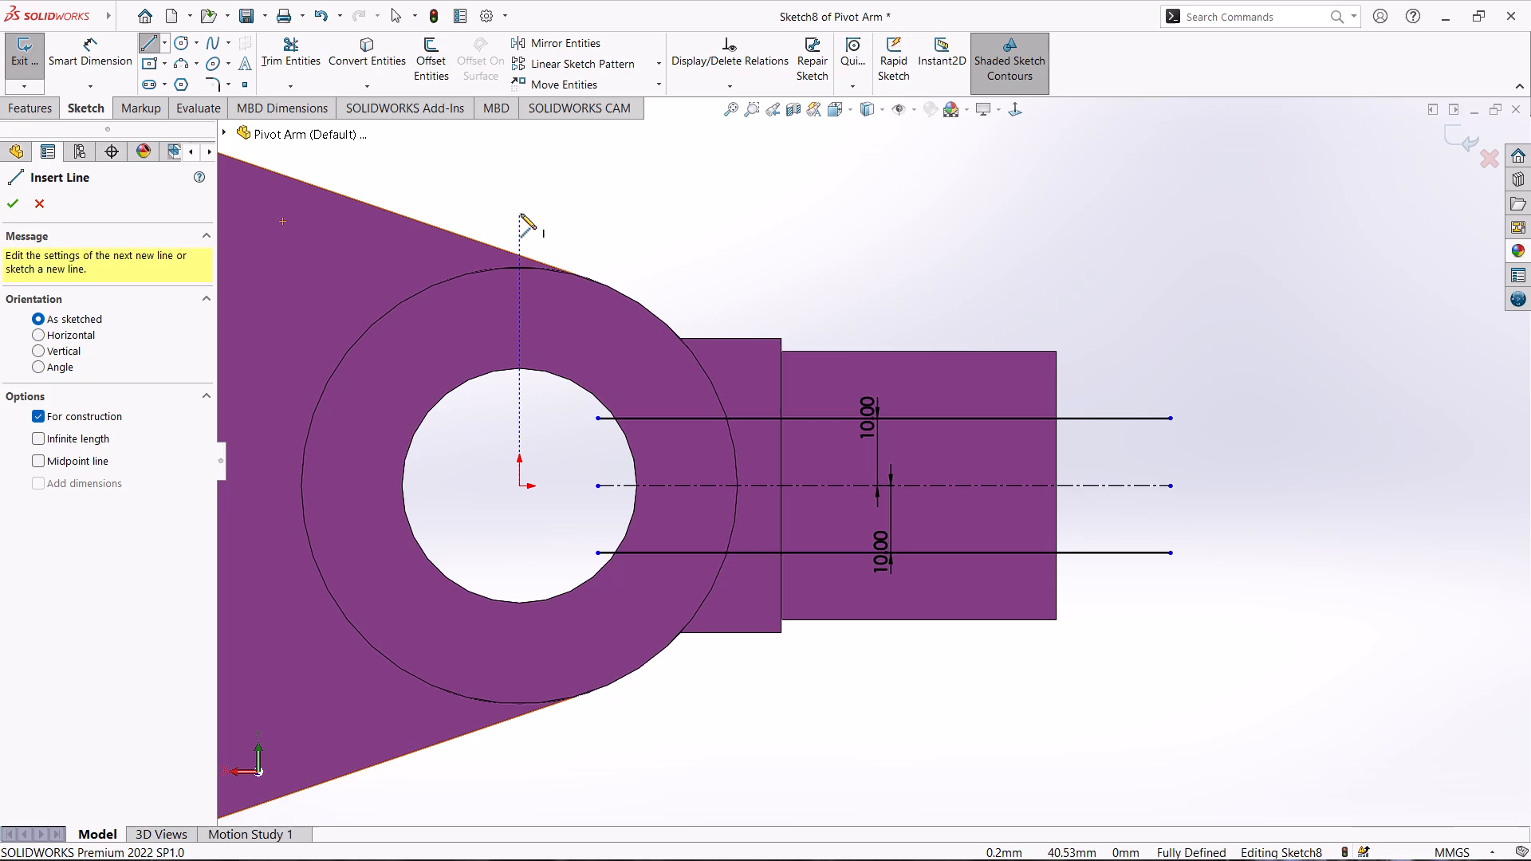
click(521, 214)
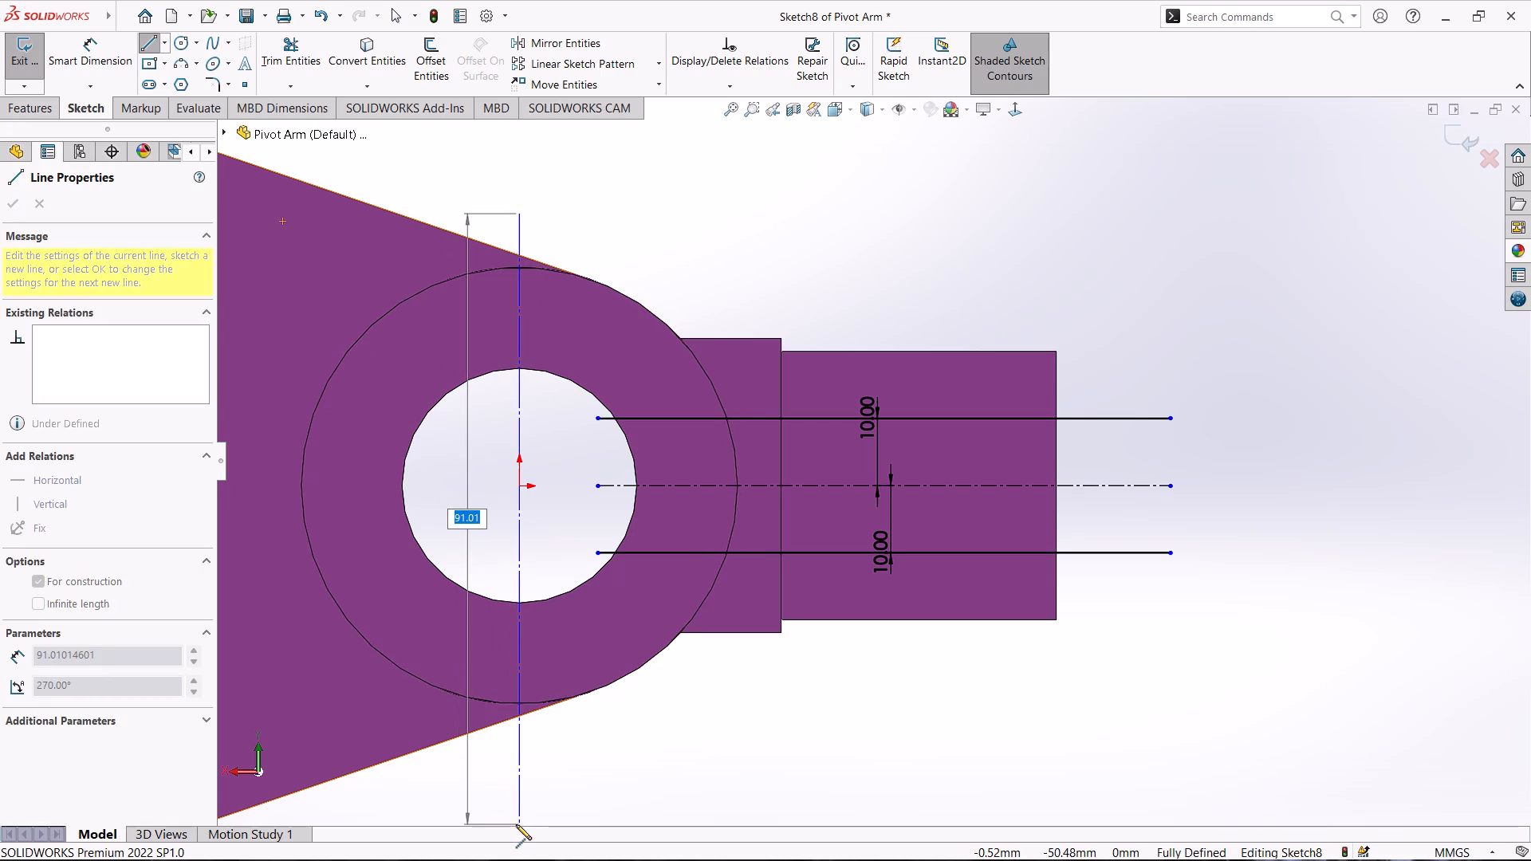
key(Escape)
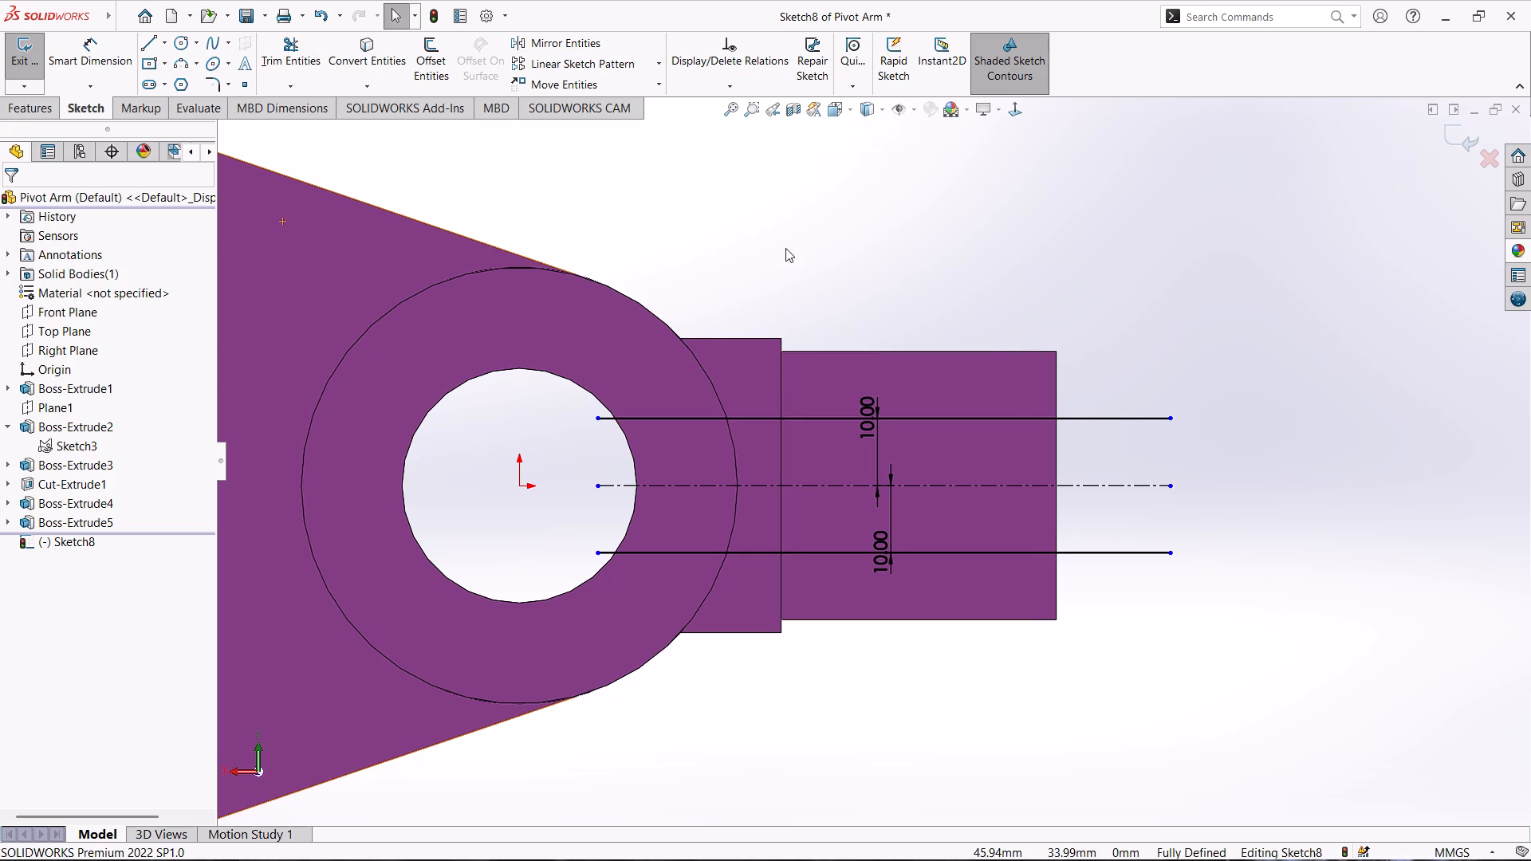
Dimension the upper offset line's outer endpoint 15 mm from the block's outer end edge.
click(91, 60)
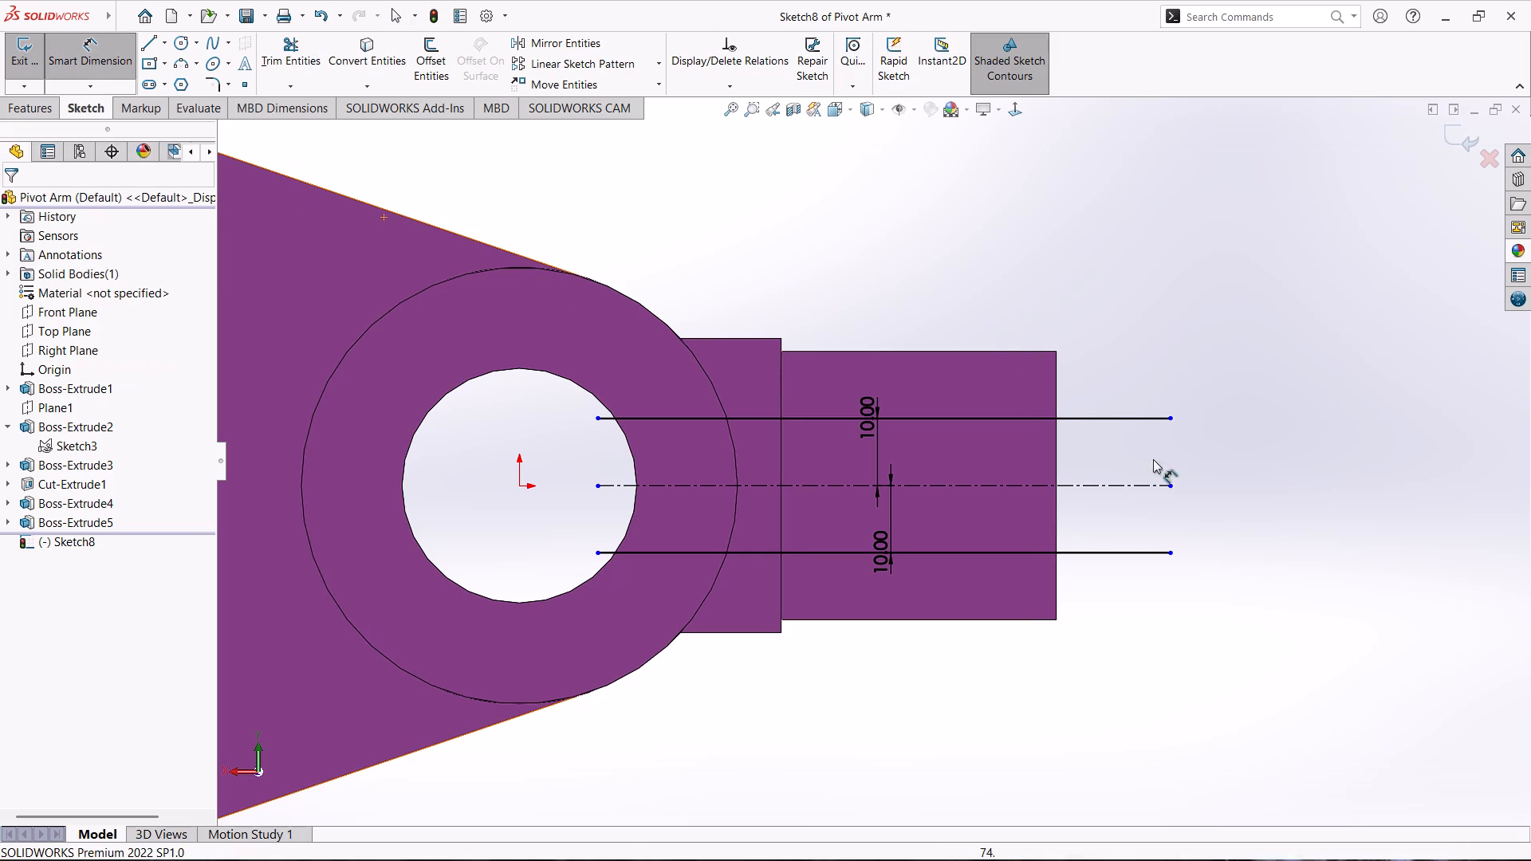
click(1057, 395)
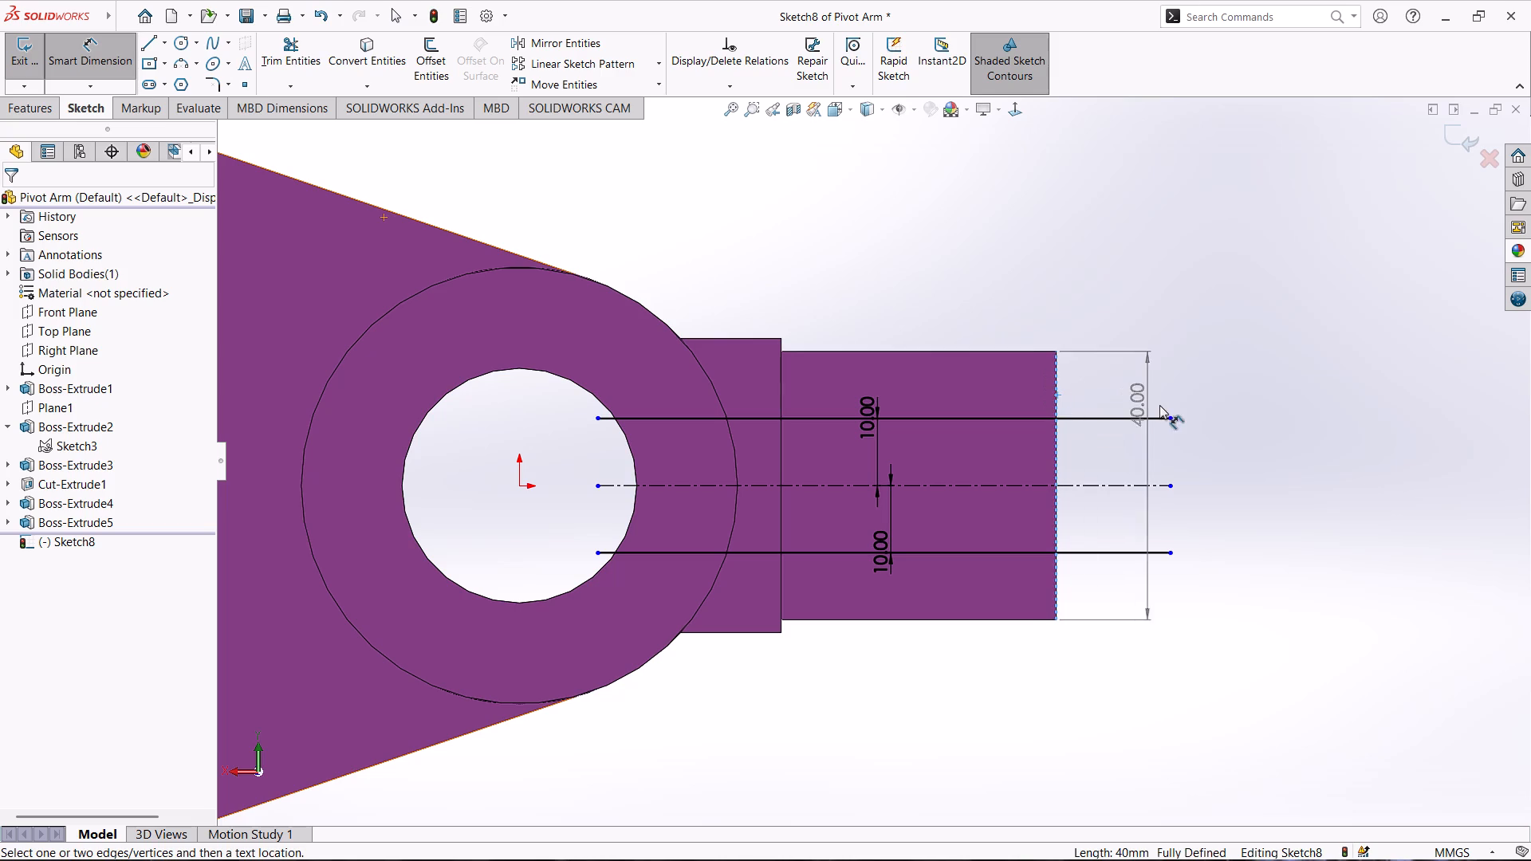
click(1171, 418)
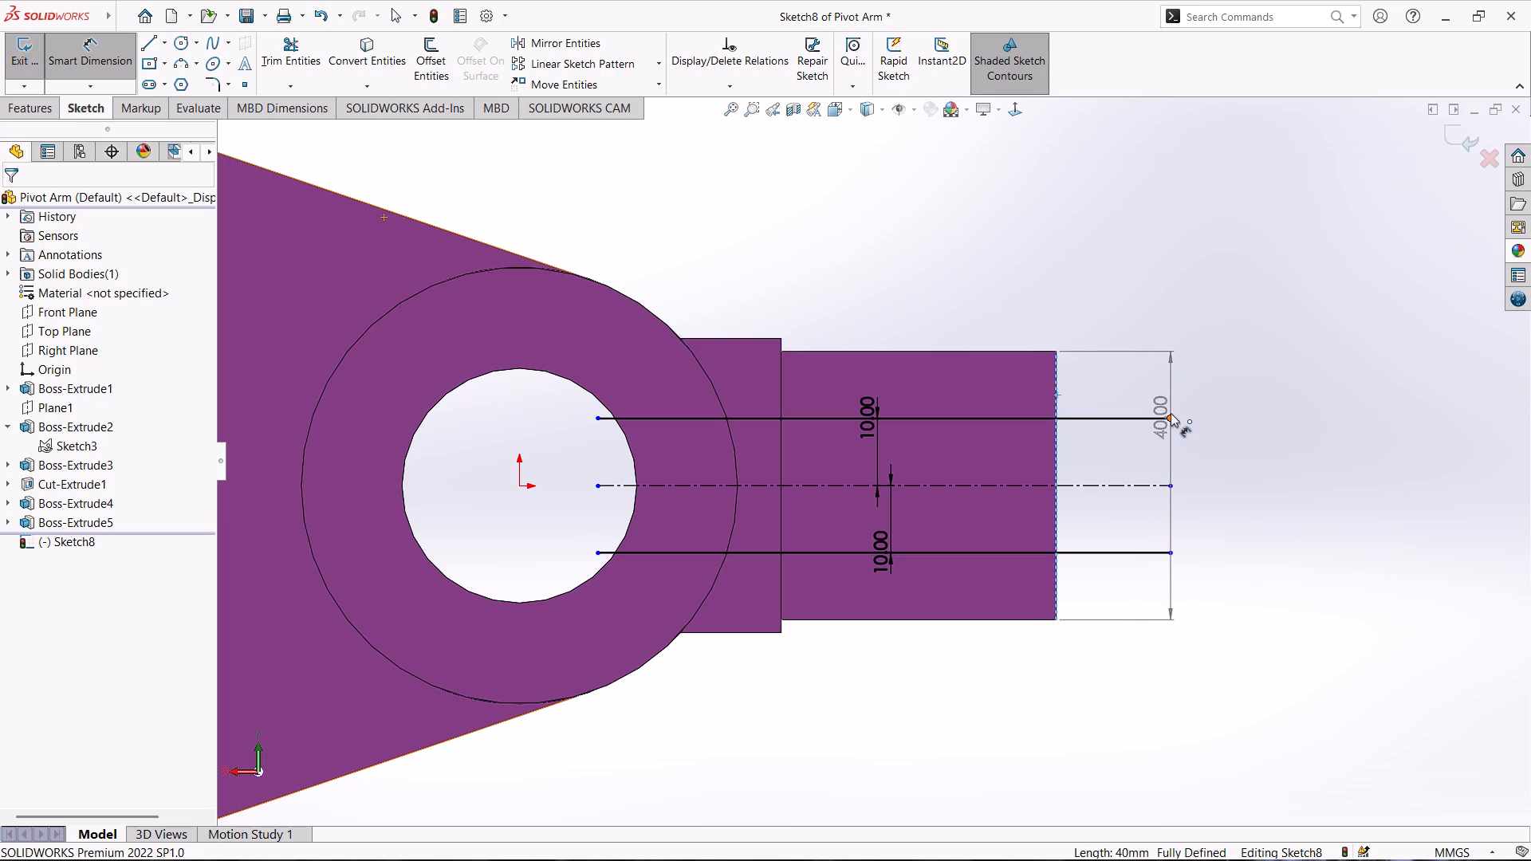
click(1147, 359)
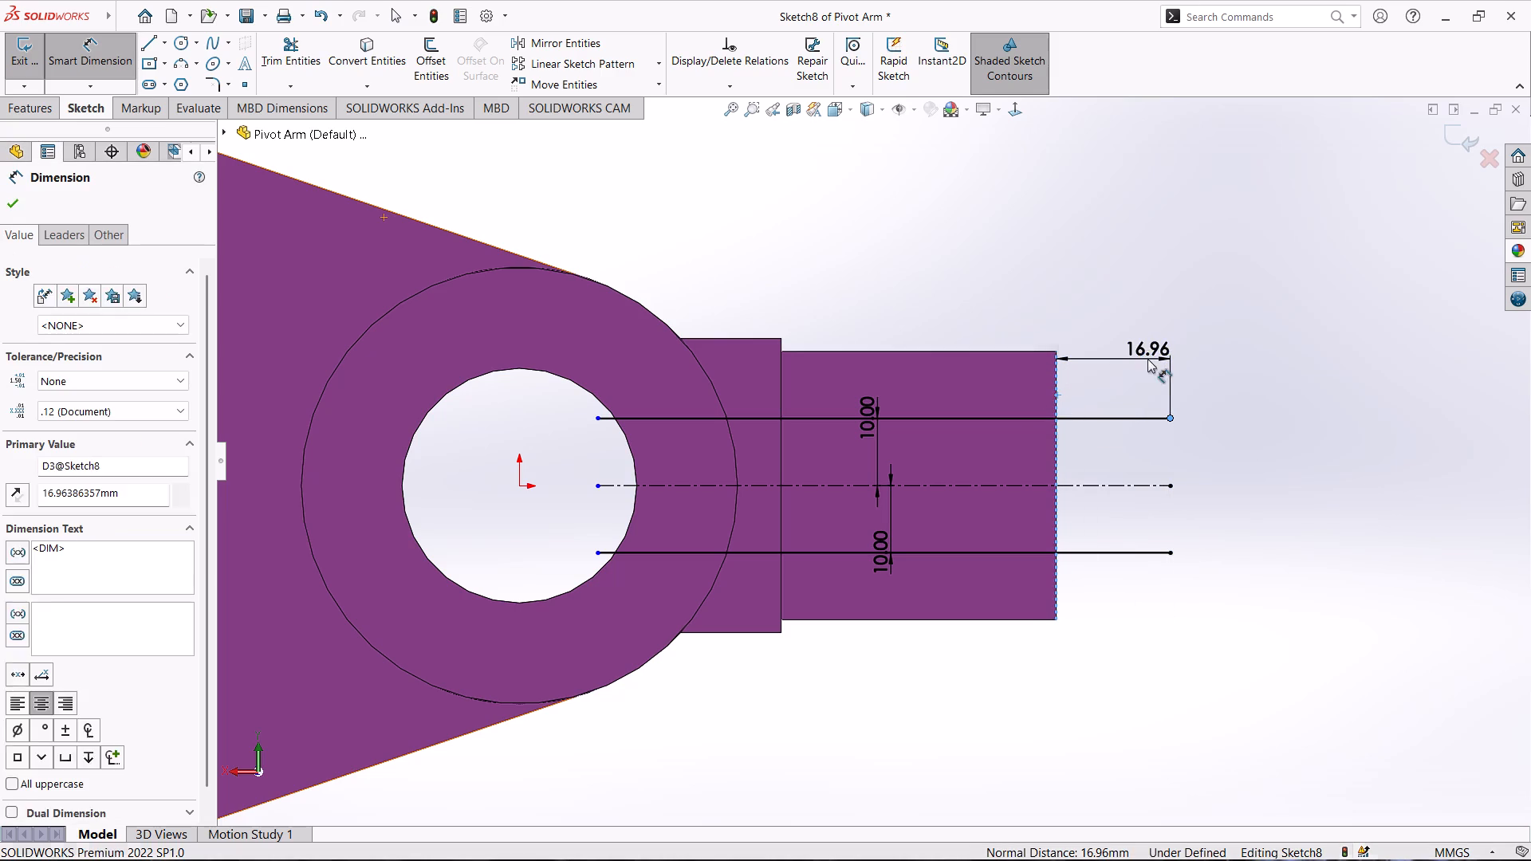
text(15)
key(Return)
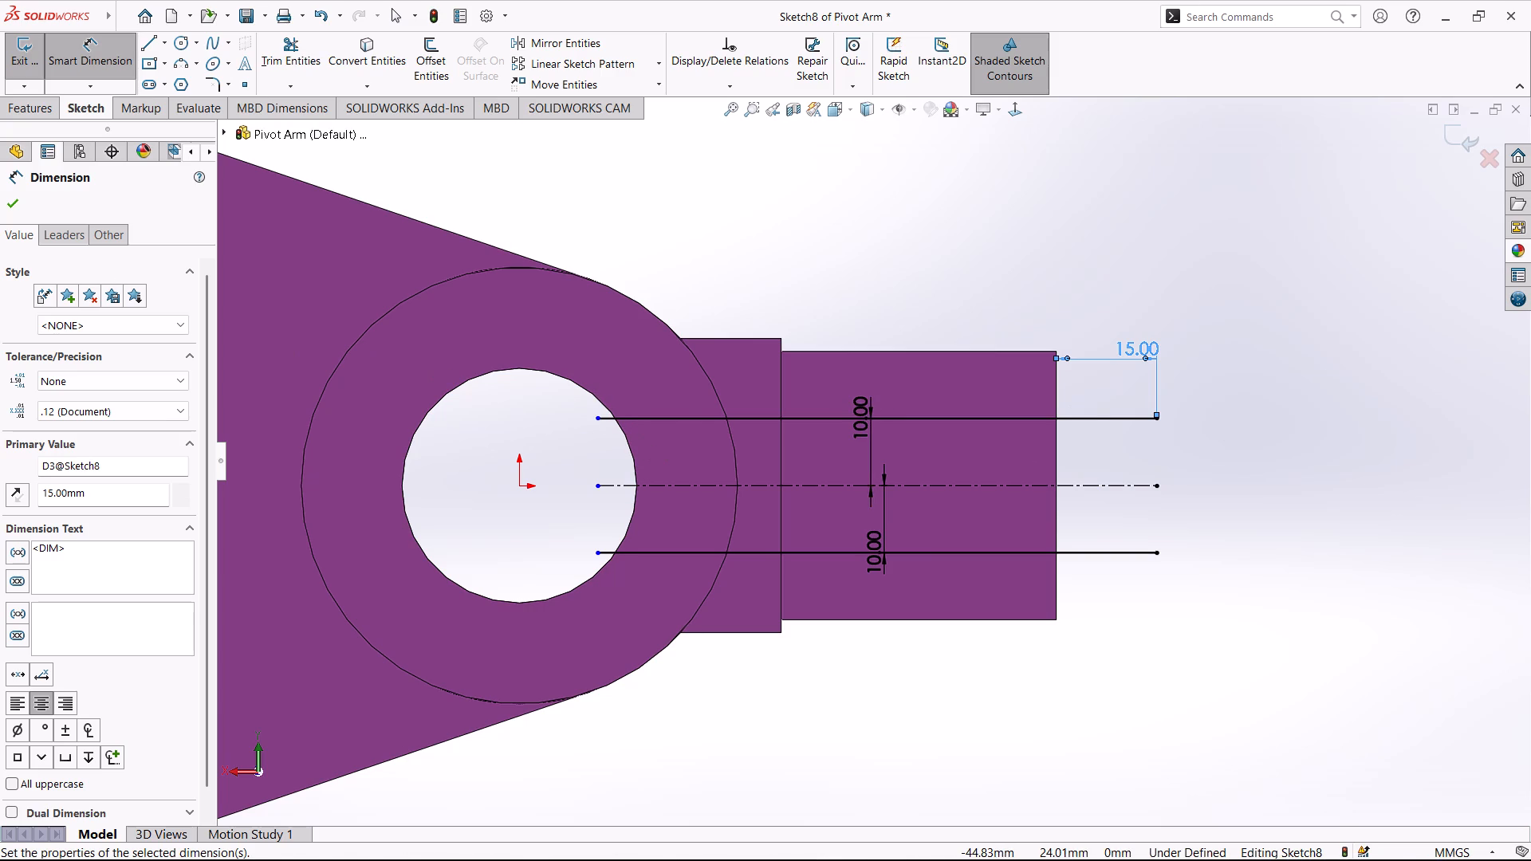
Draw a three-line rectangular outline on the upper offset line from its outer endpoint, 30 mm wide and about 19 mm high.
click(151, 44)
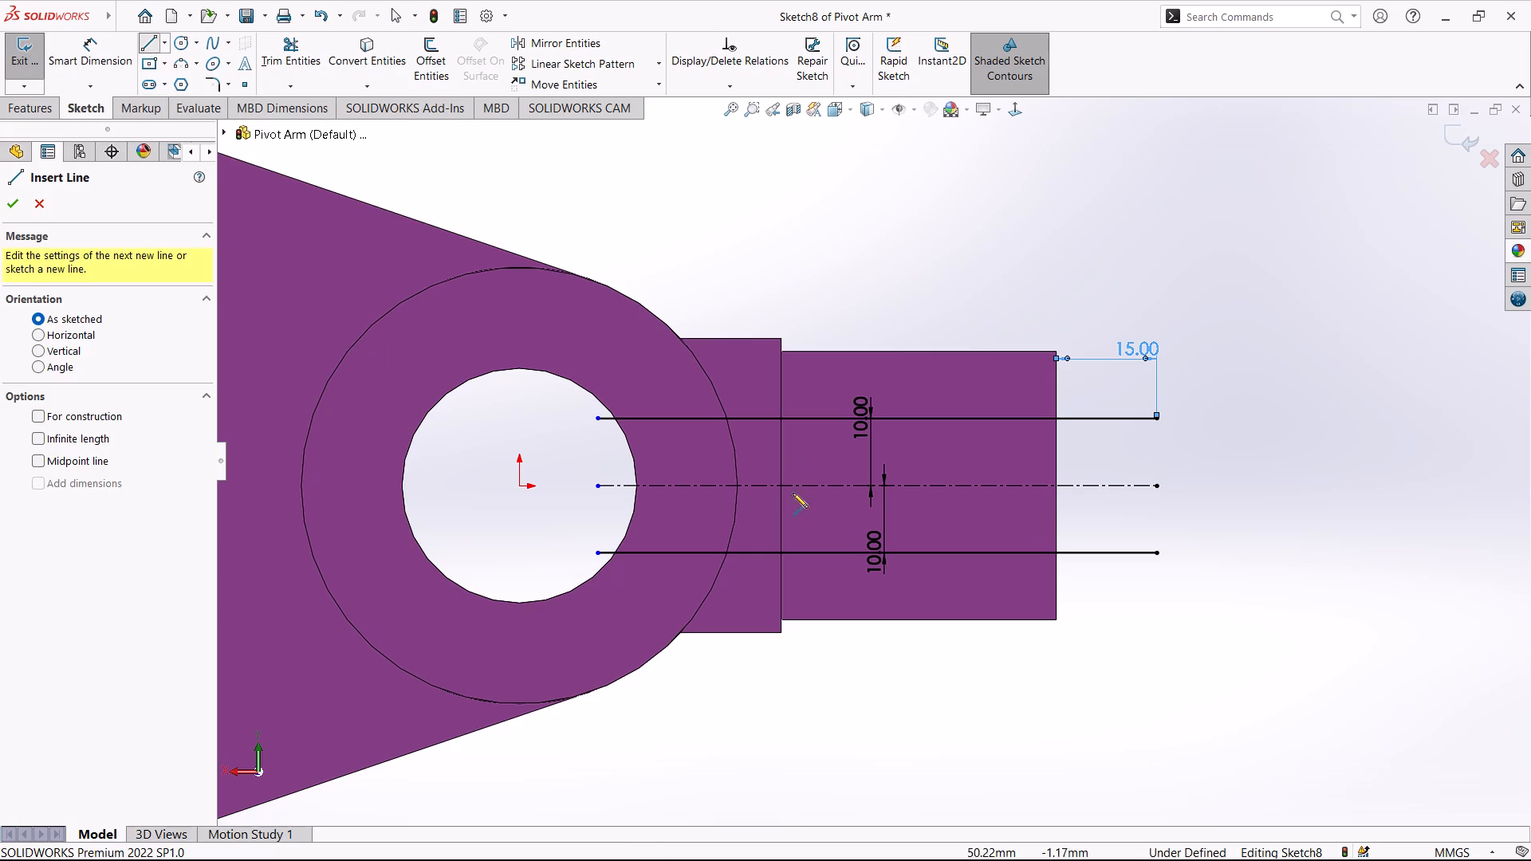
click(1155, 416)
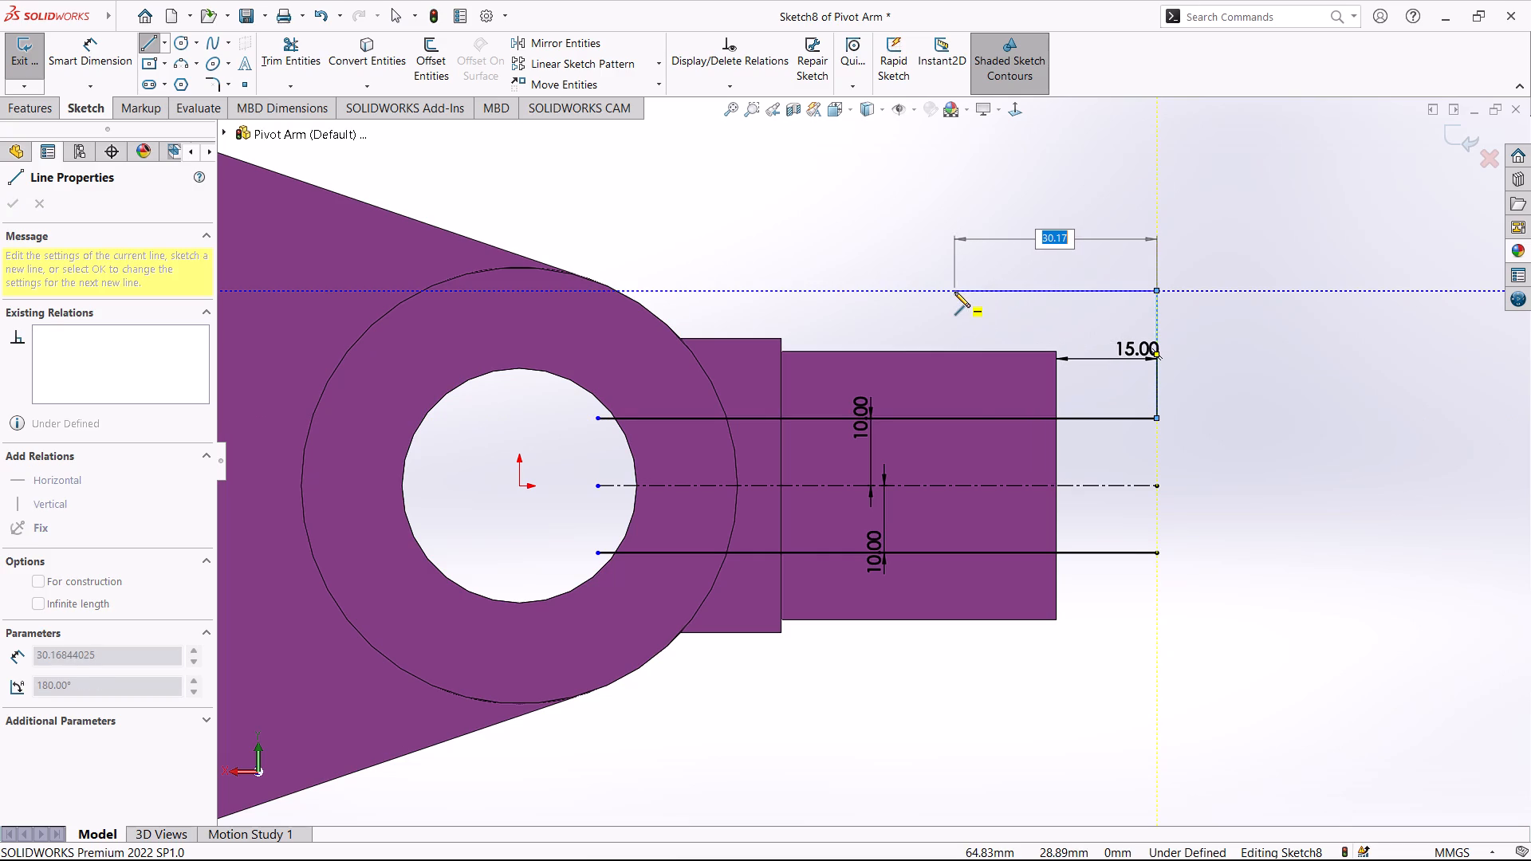
text(30)
key(Return)
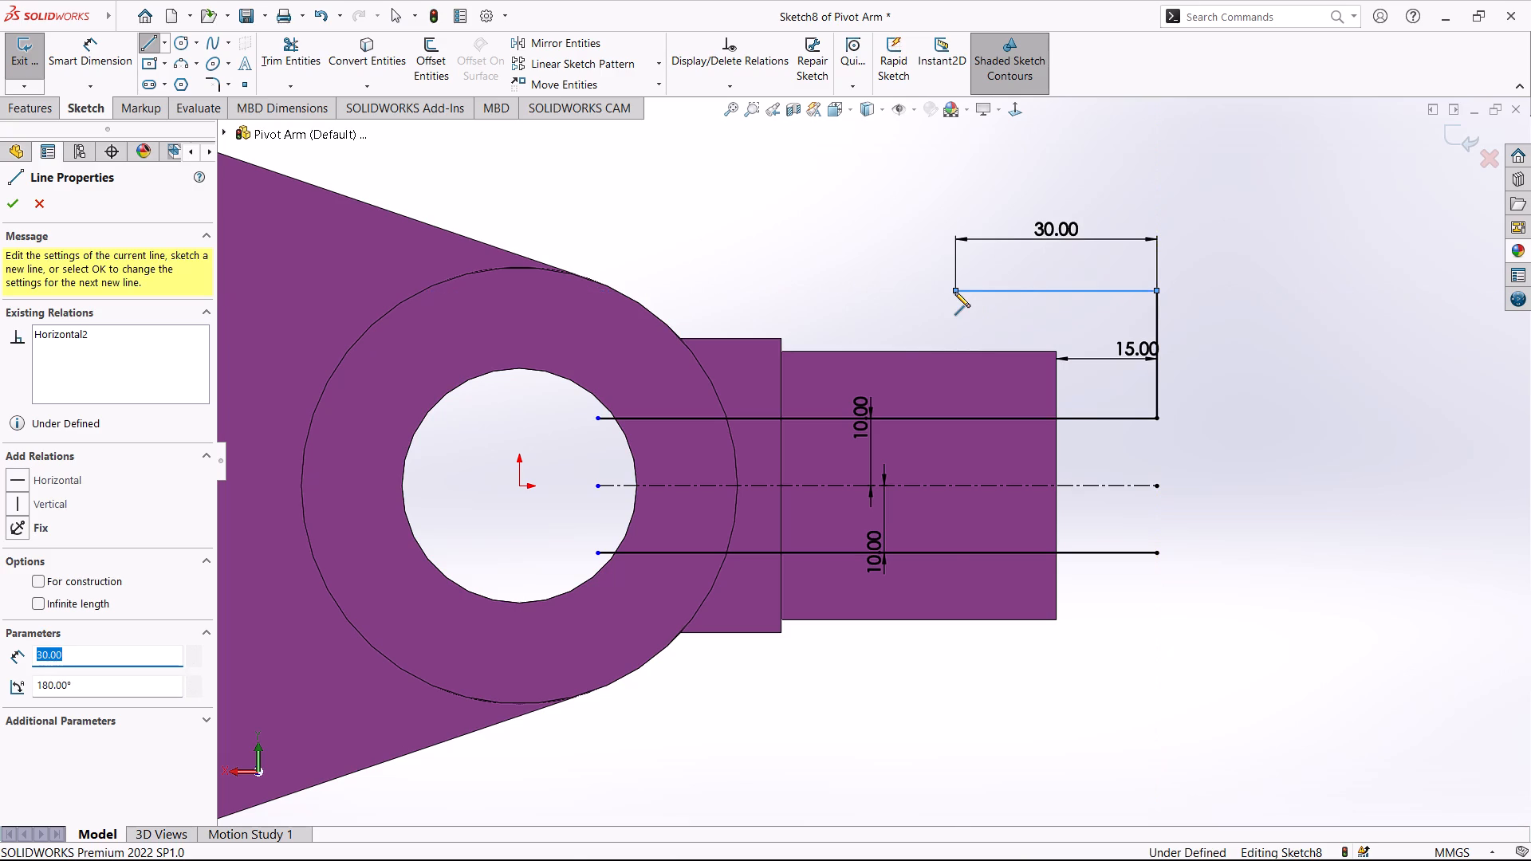
click(958, 417)
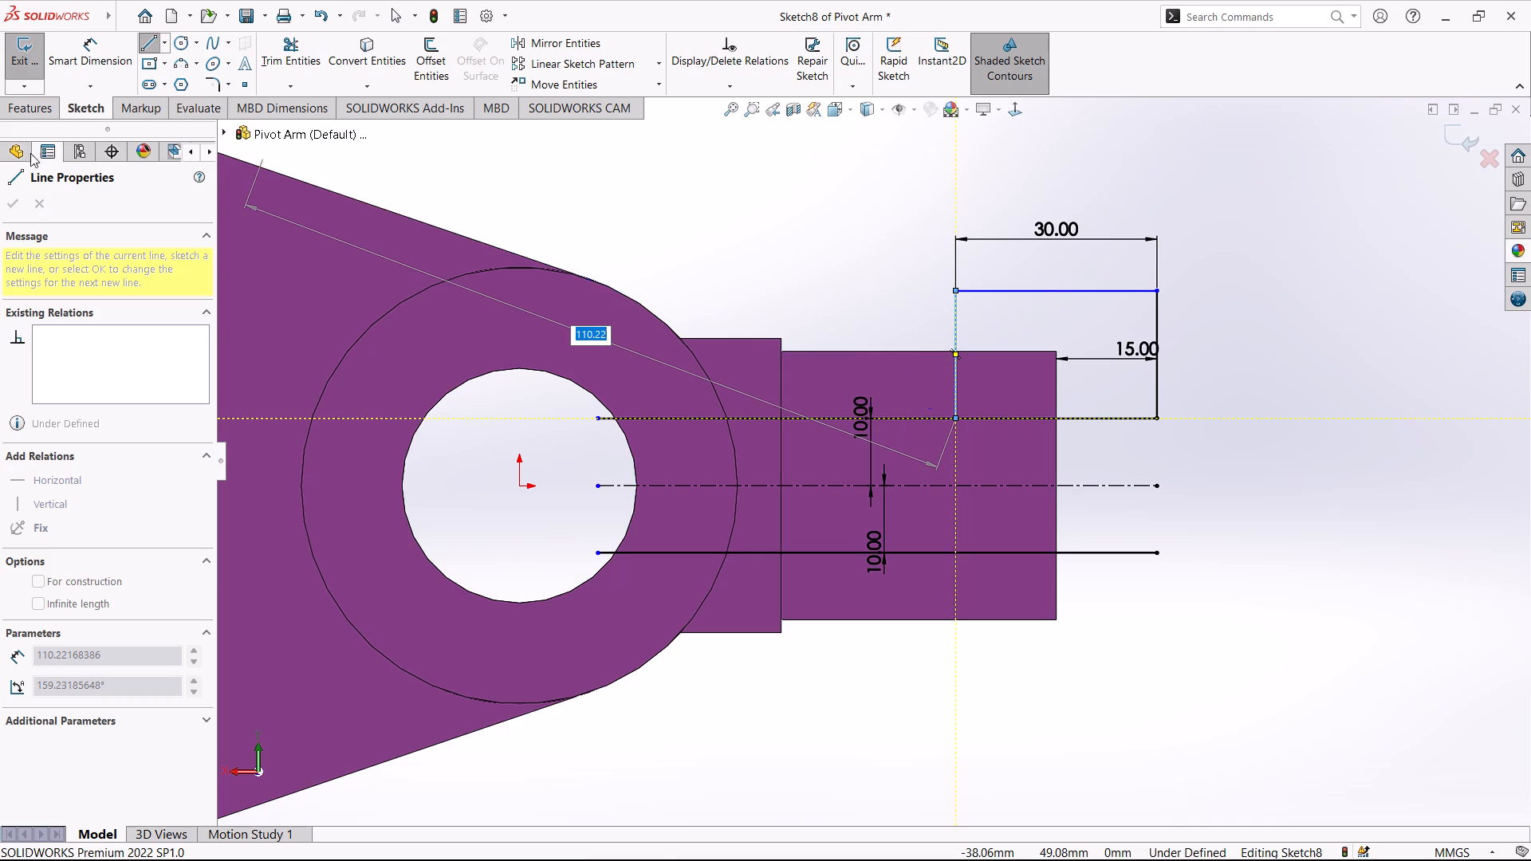
key(Escape)
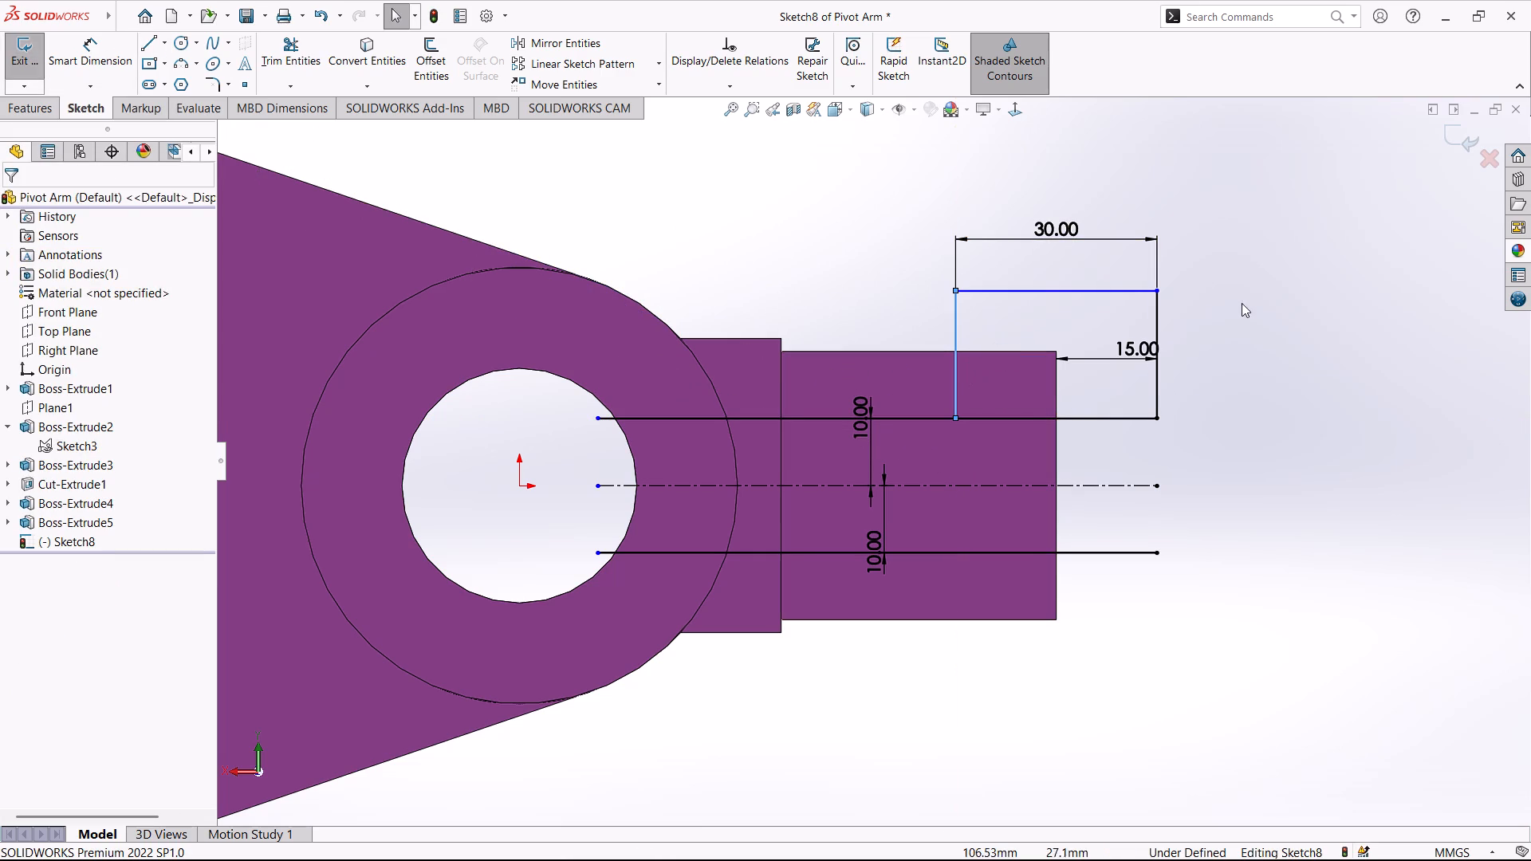
key(Escape)
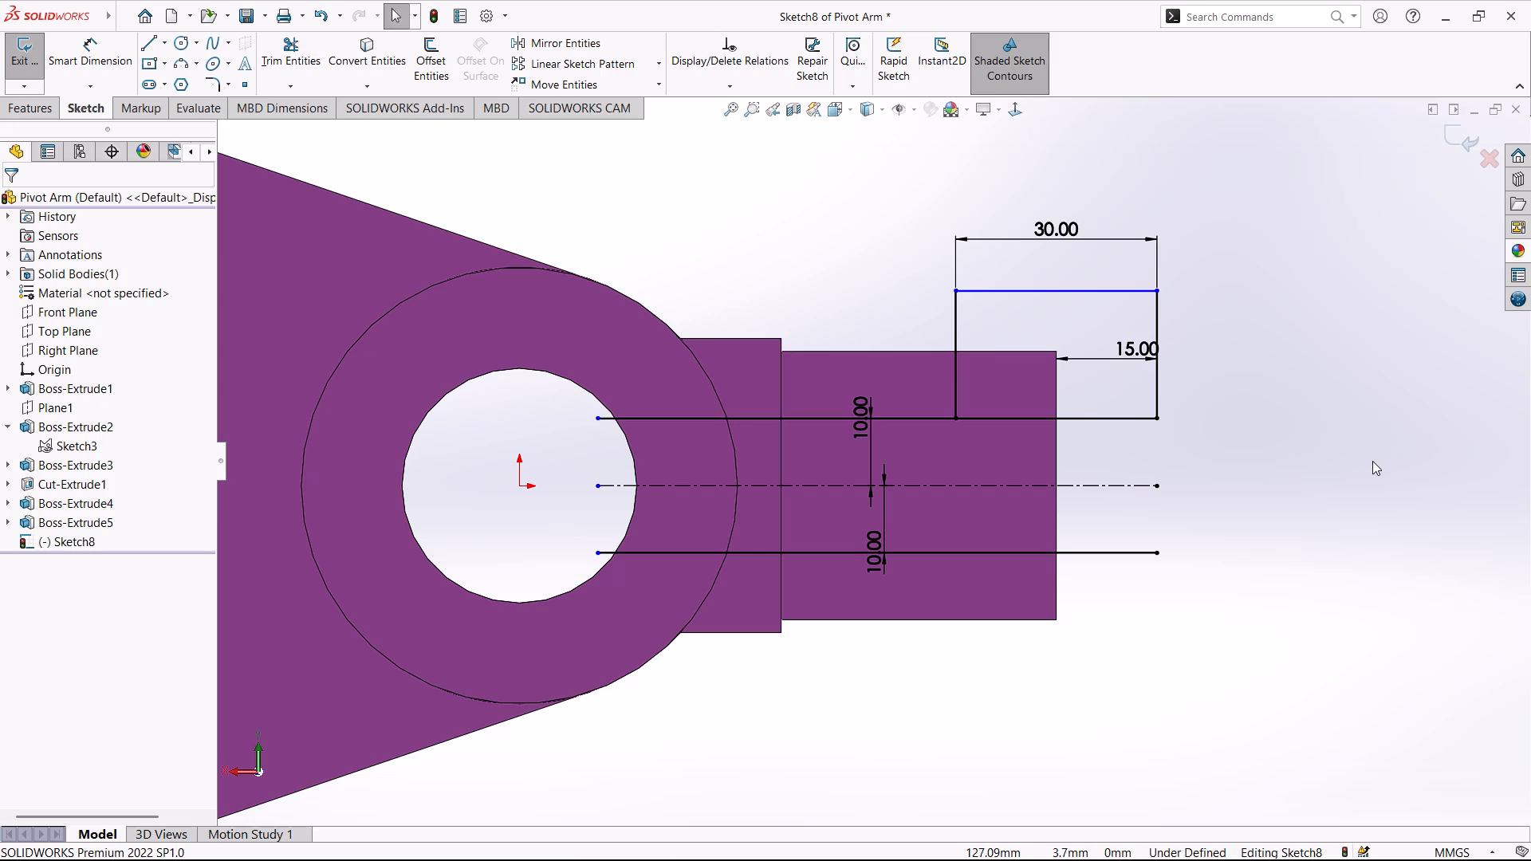
Dimension the rectangular outline's top line 27 mm from the centerline.
click(89, 57)
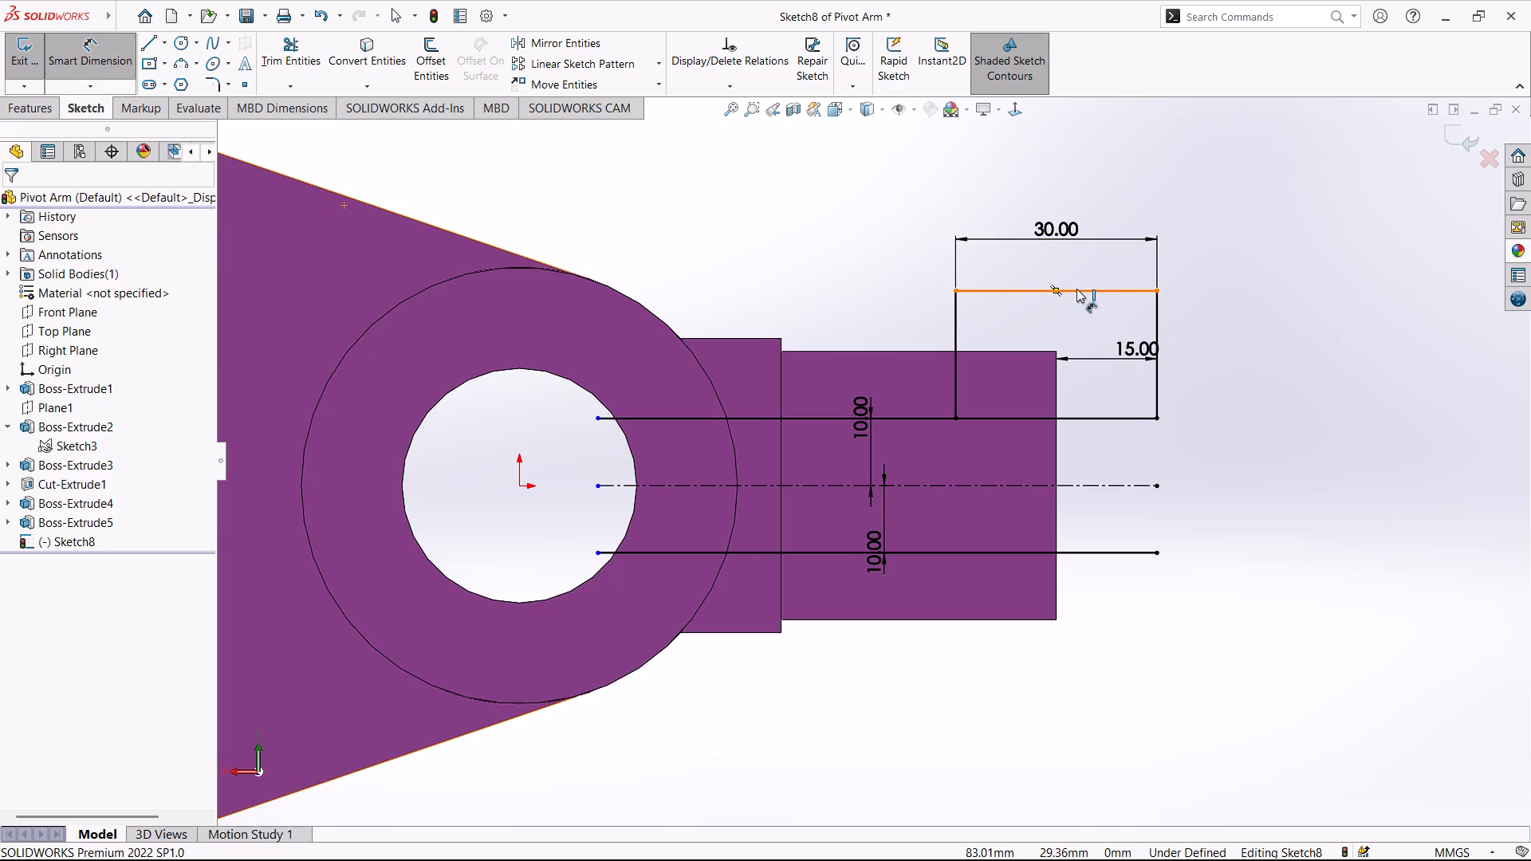
click(1076, 289)
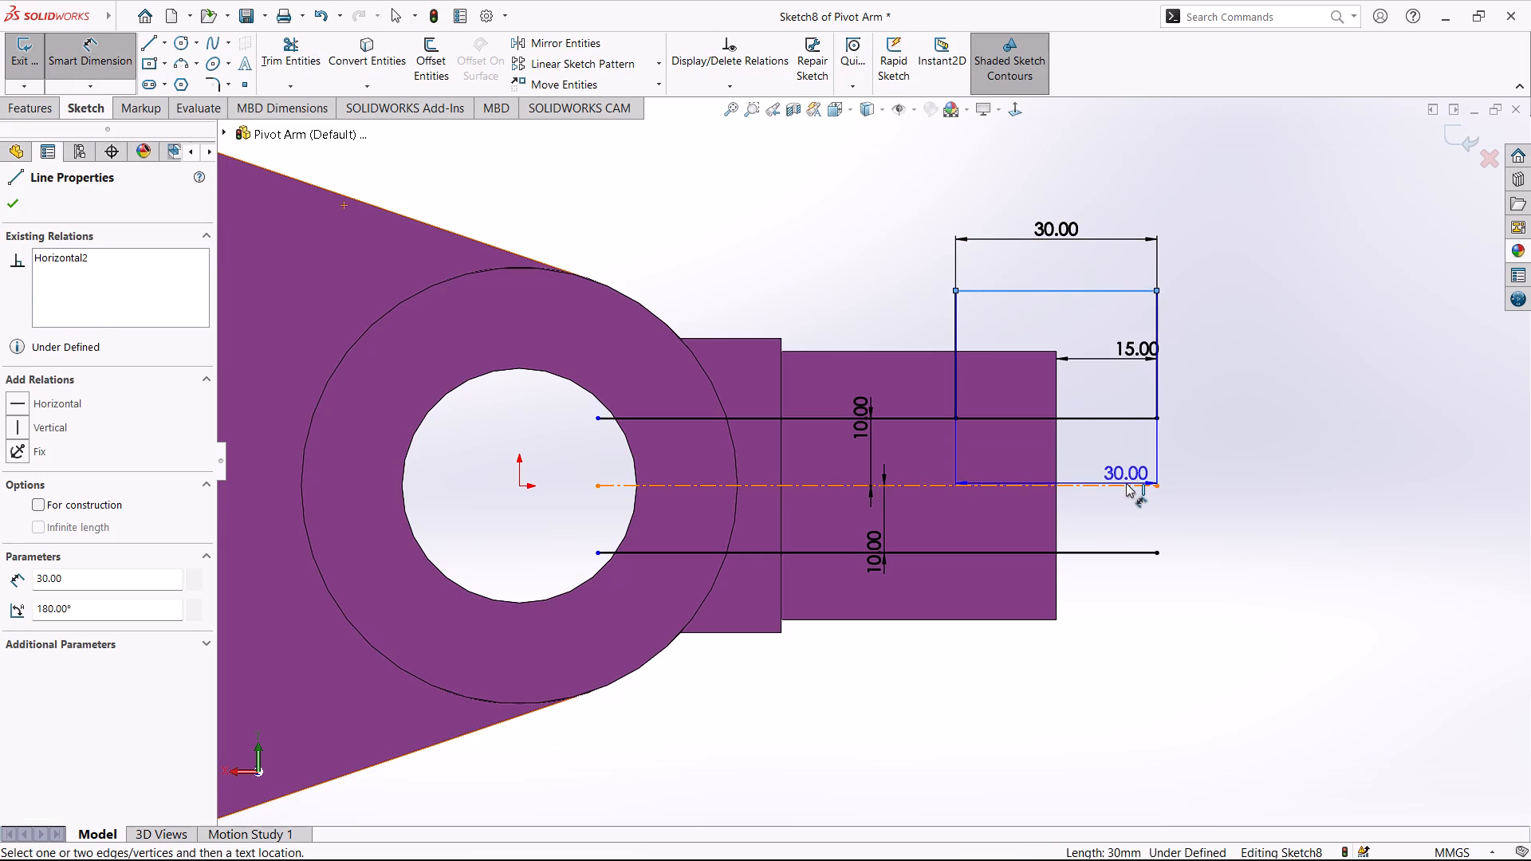
click(1126, 483)
click(1269, 364)
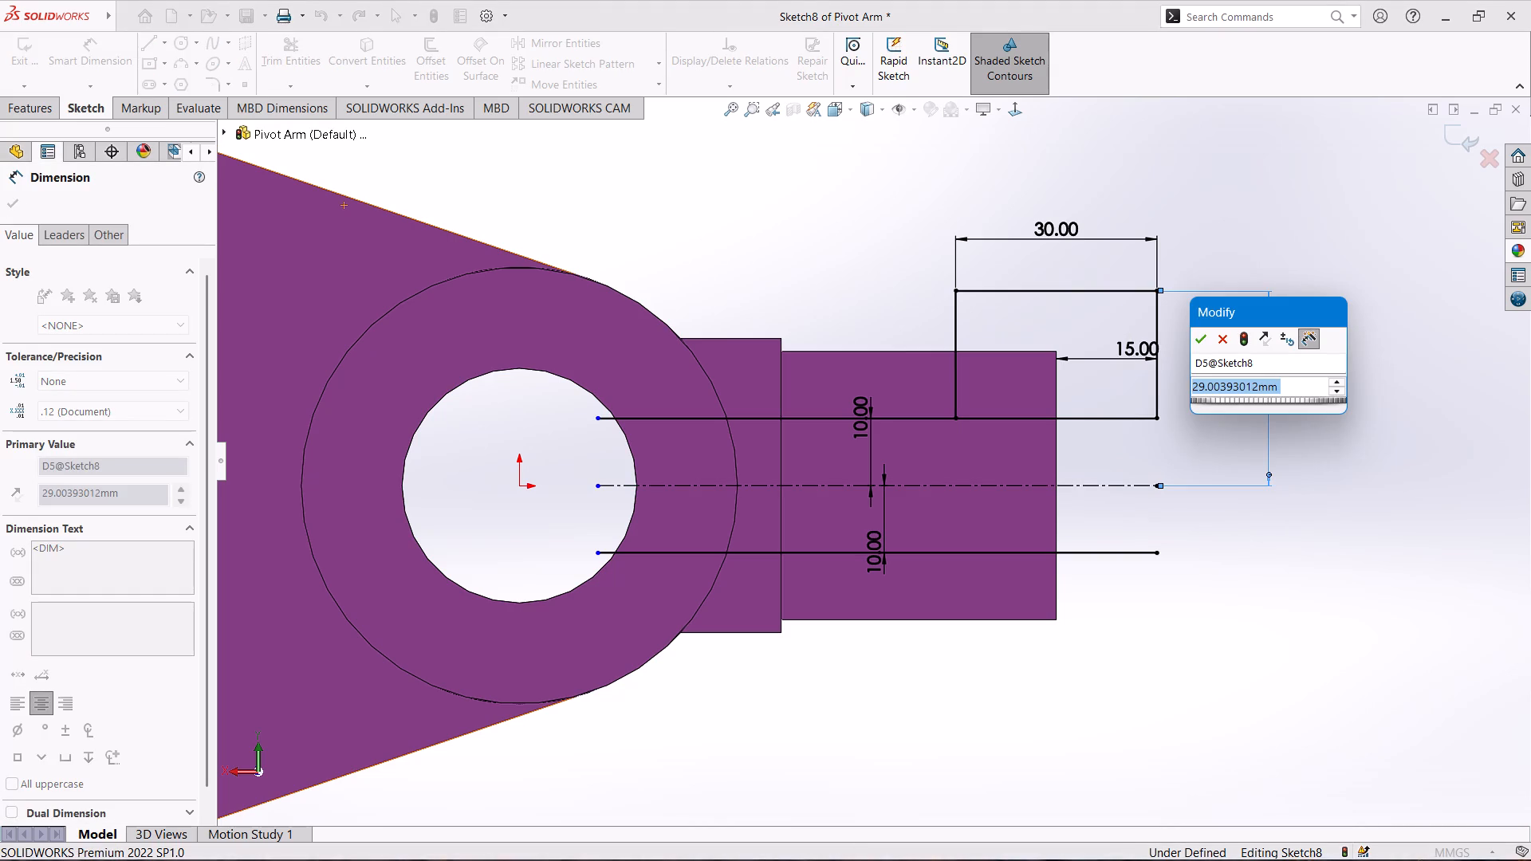
text(54)
text(/2)
key(Return)
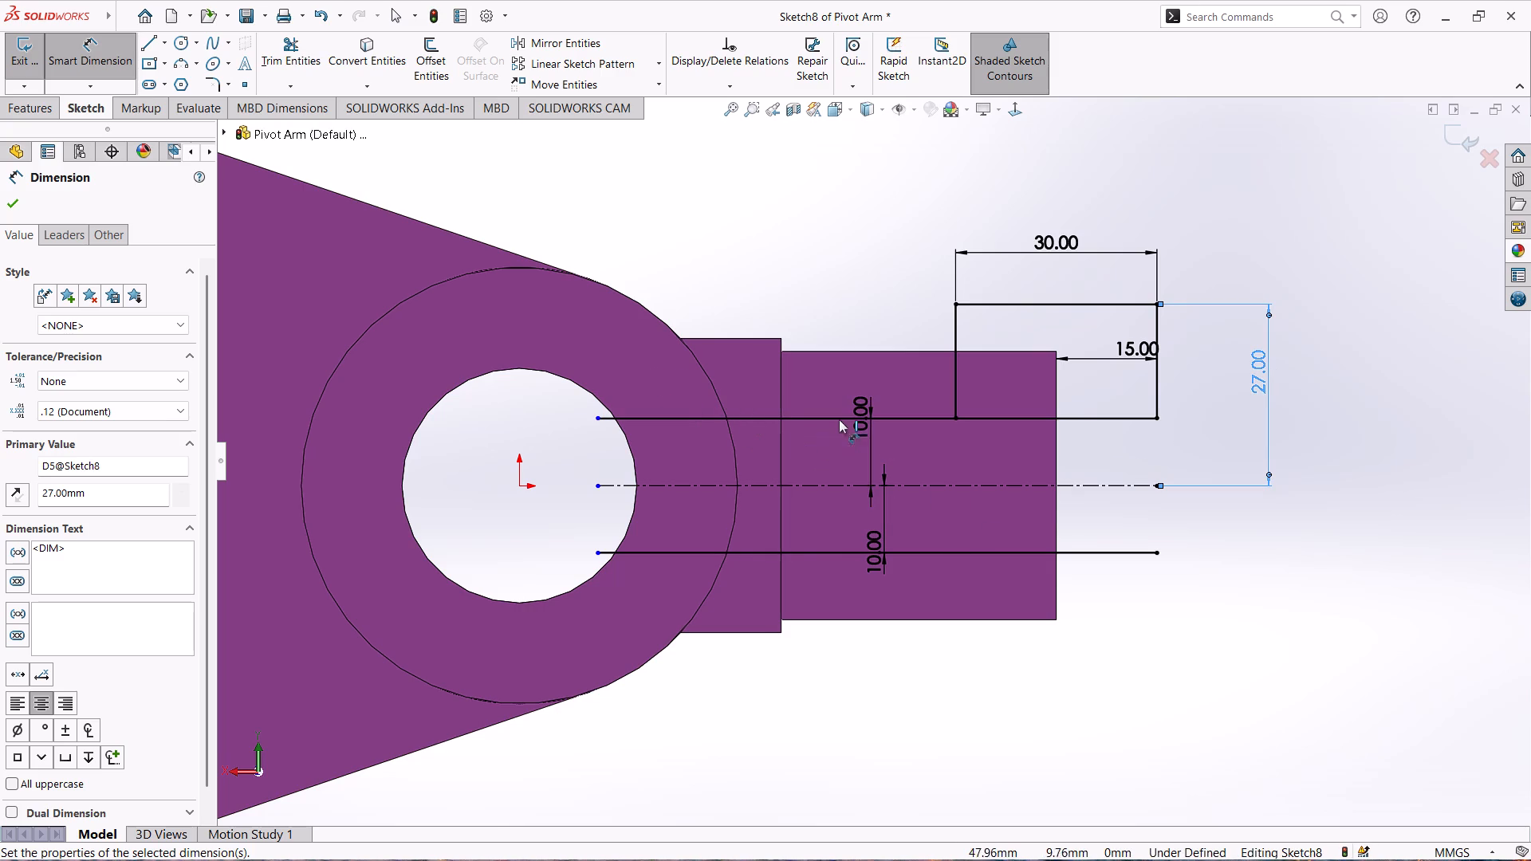
Move the upper 10 mm offset dimension slightly along the block toward its outer end.
drag(860, 426, 893, 442)
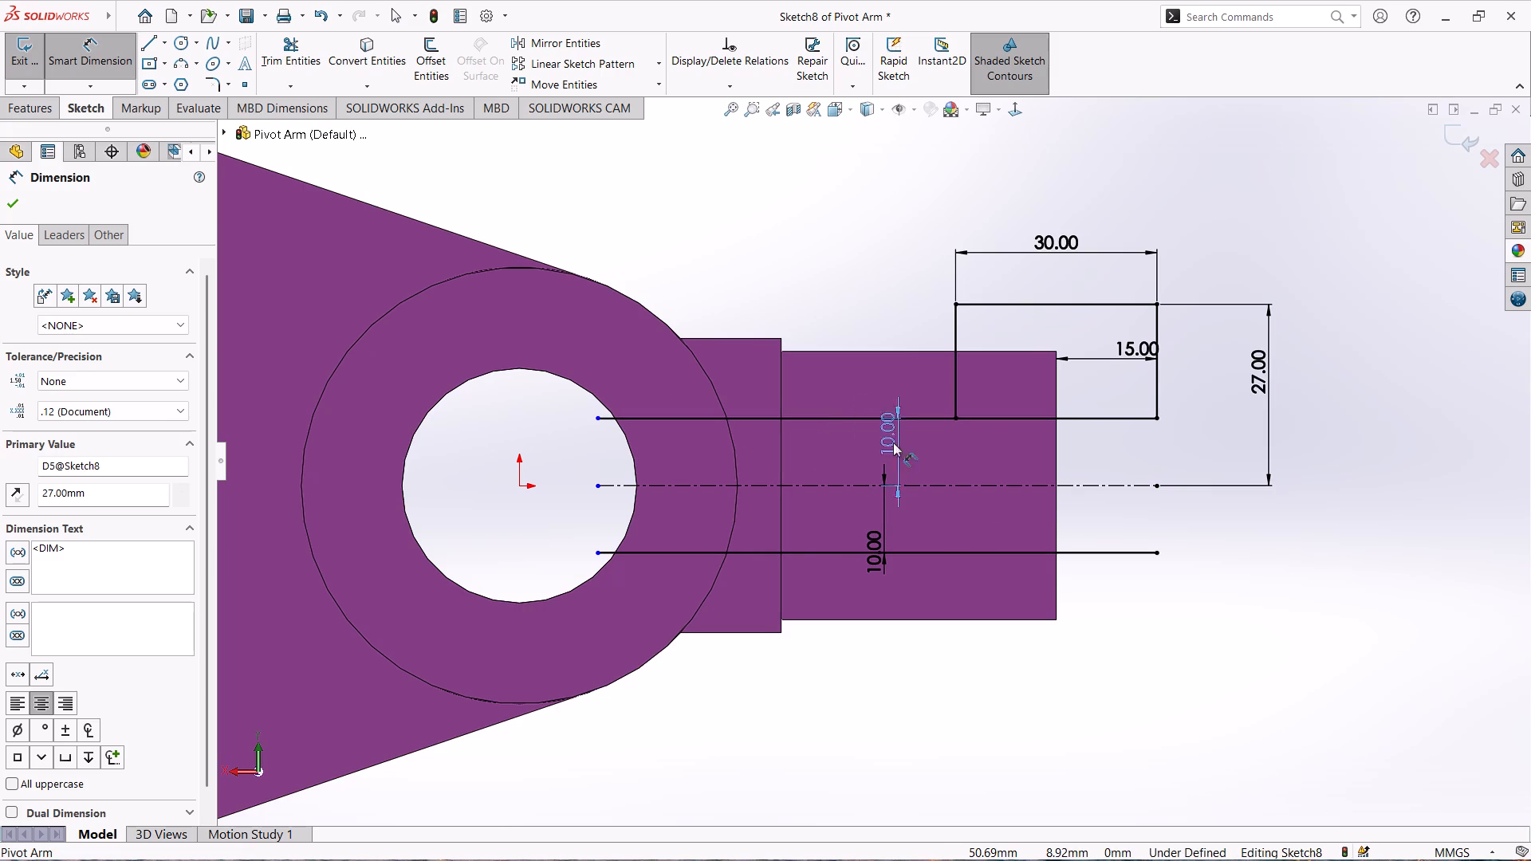
Move the upper 10 mm offset dimension close to the block's outer end.
drag(893, 442, 1039, 451)
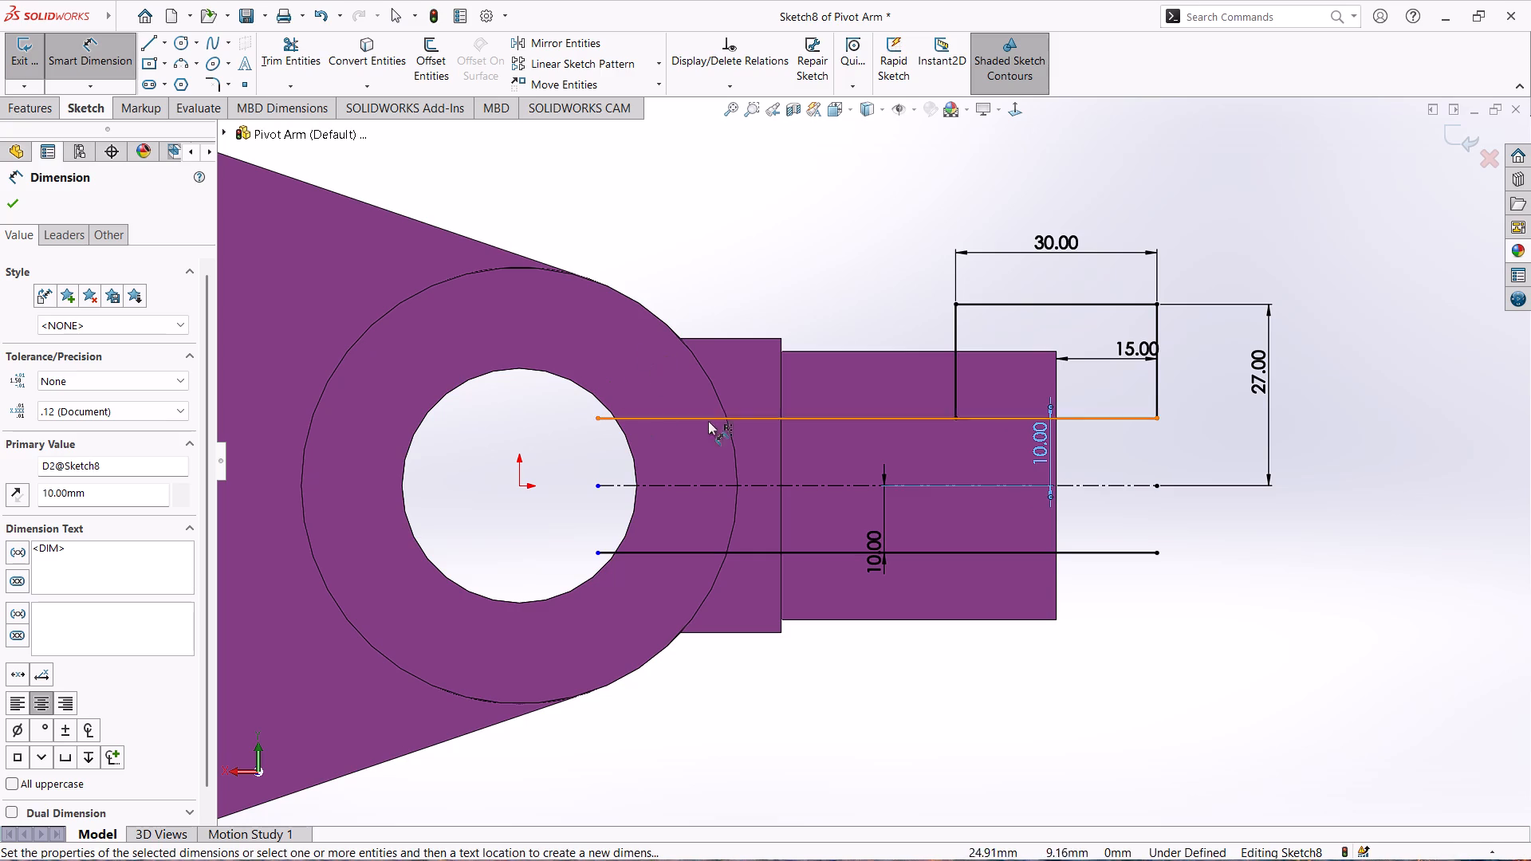
Power-trim the upper offset line between the ring and the rectangular outline, and trim away the entire lower offset line.
click(301, 60)
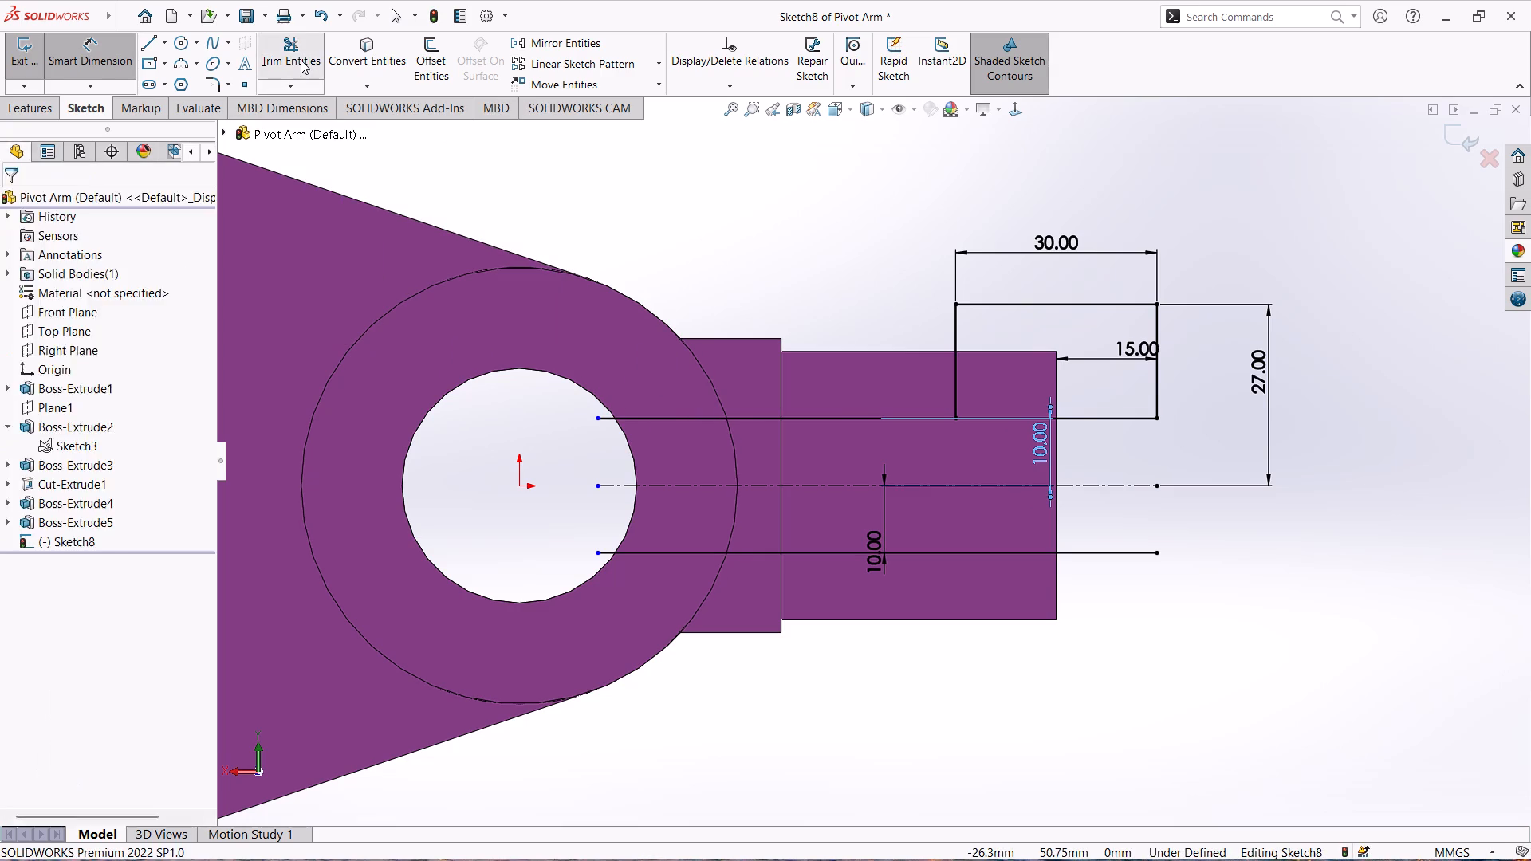
drag(707, 383, 730, 438)
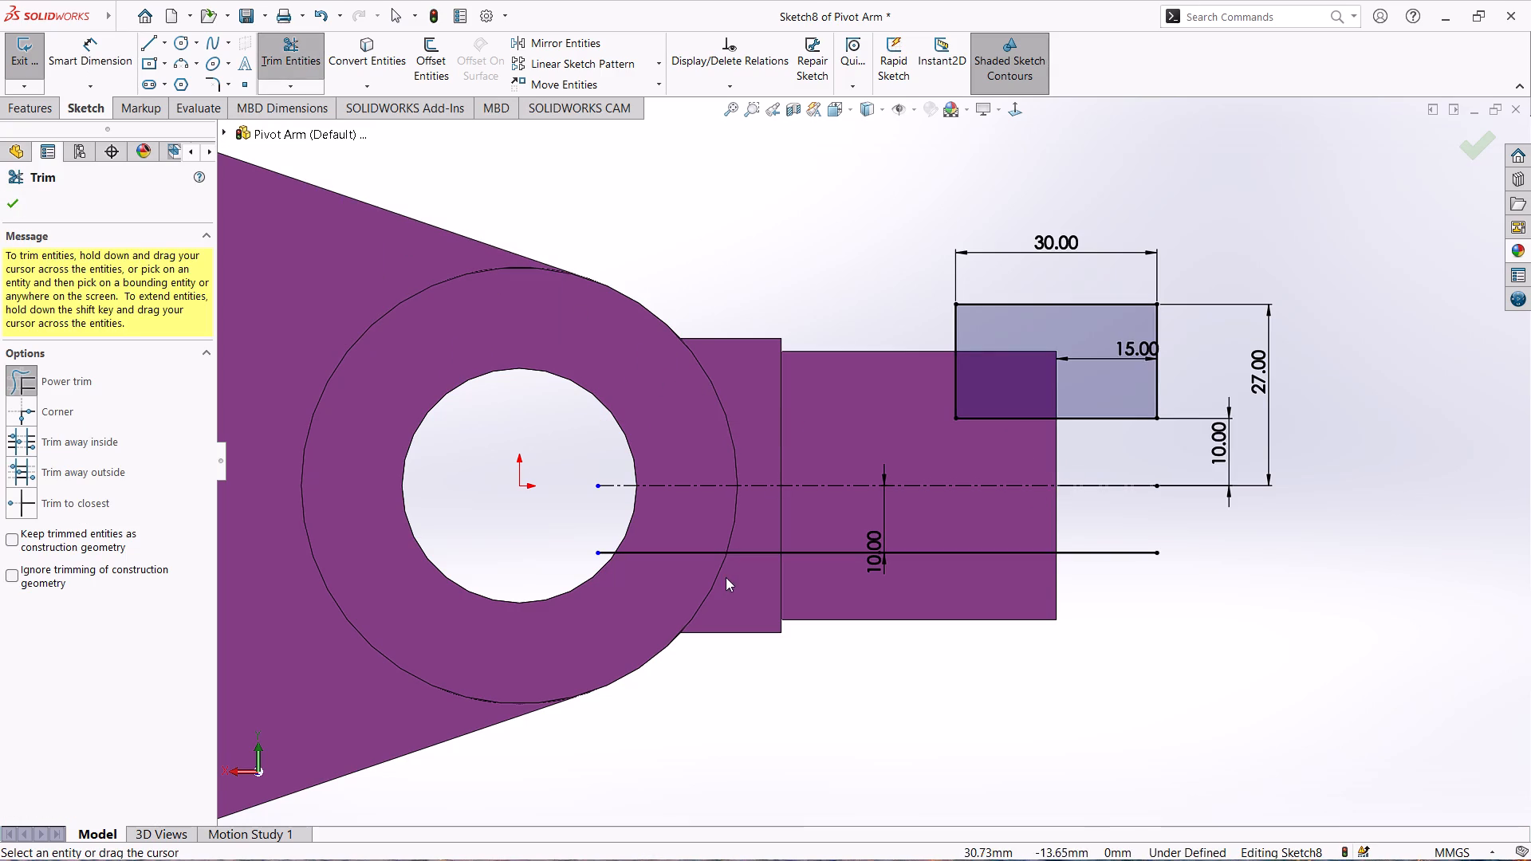
drag(726, 592, 806, 541)
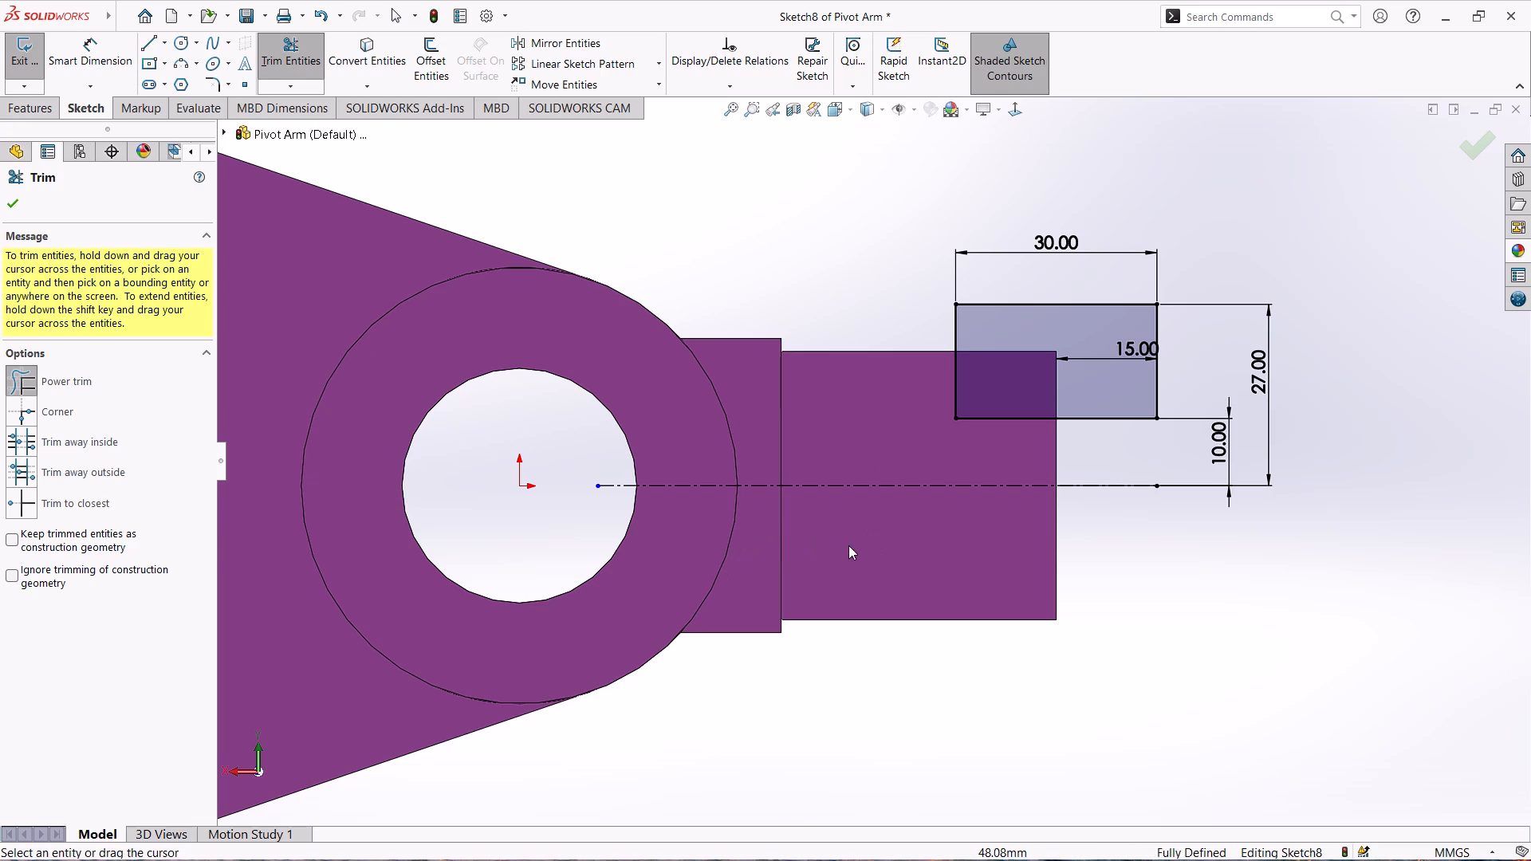
click(5, 202)
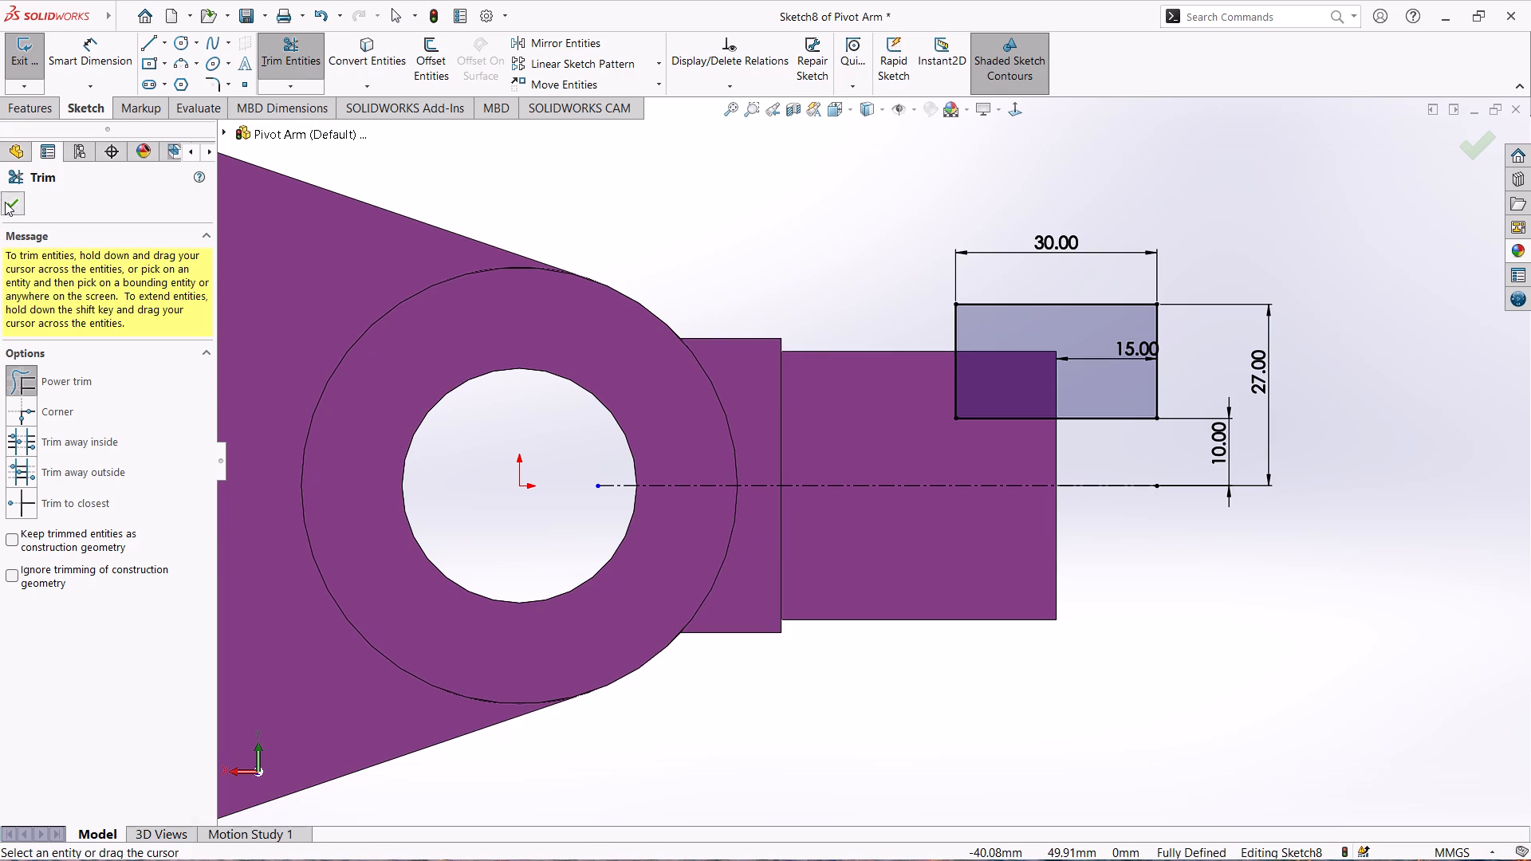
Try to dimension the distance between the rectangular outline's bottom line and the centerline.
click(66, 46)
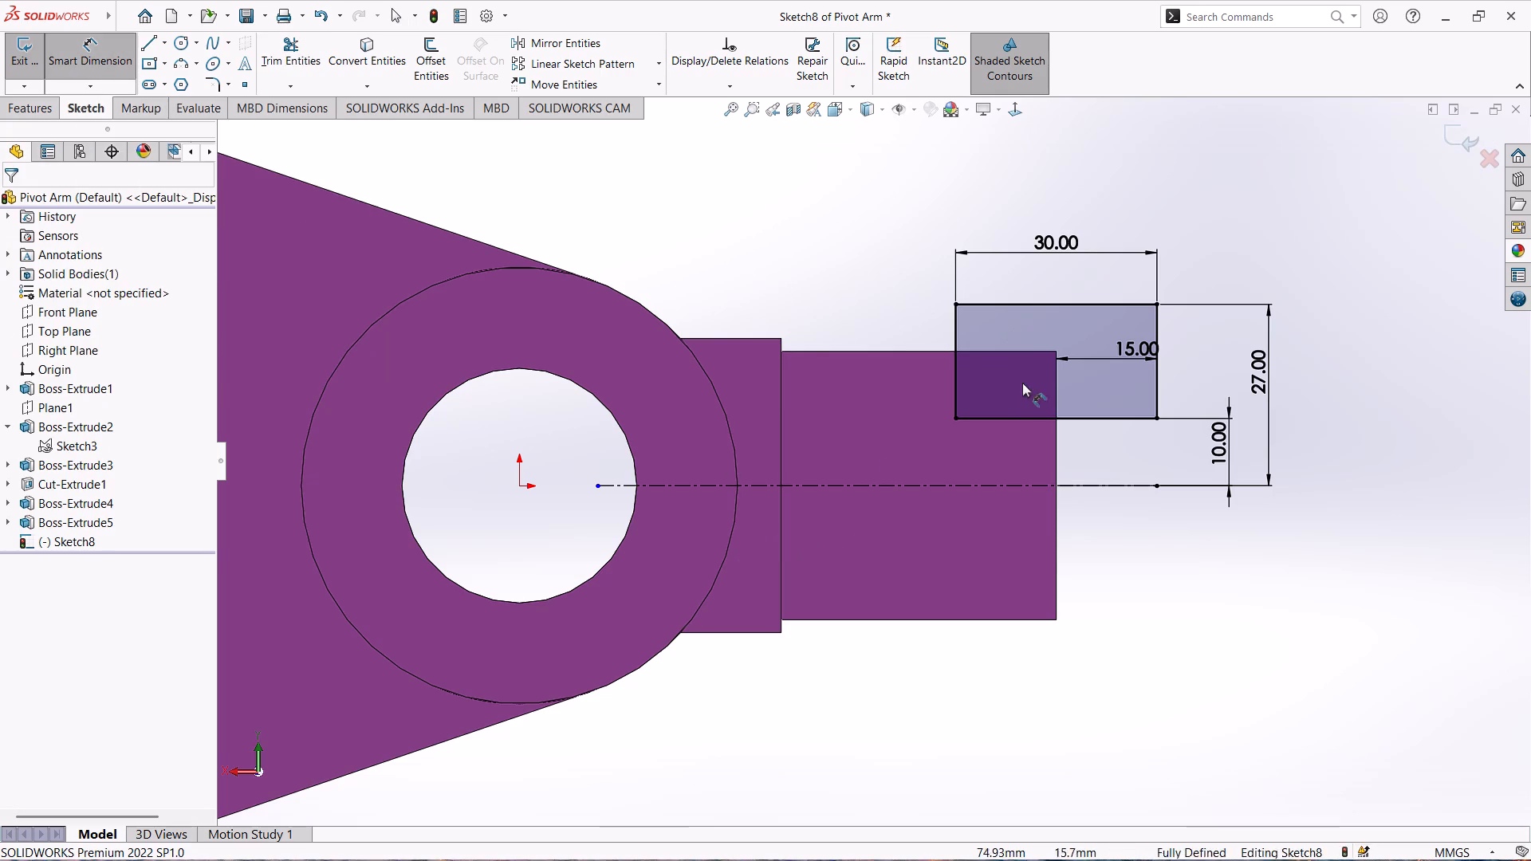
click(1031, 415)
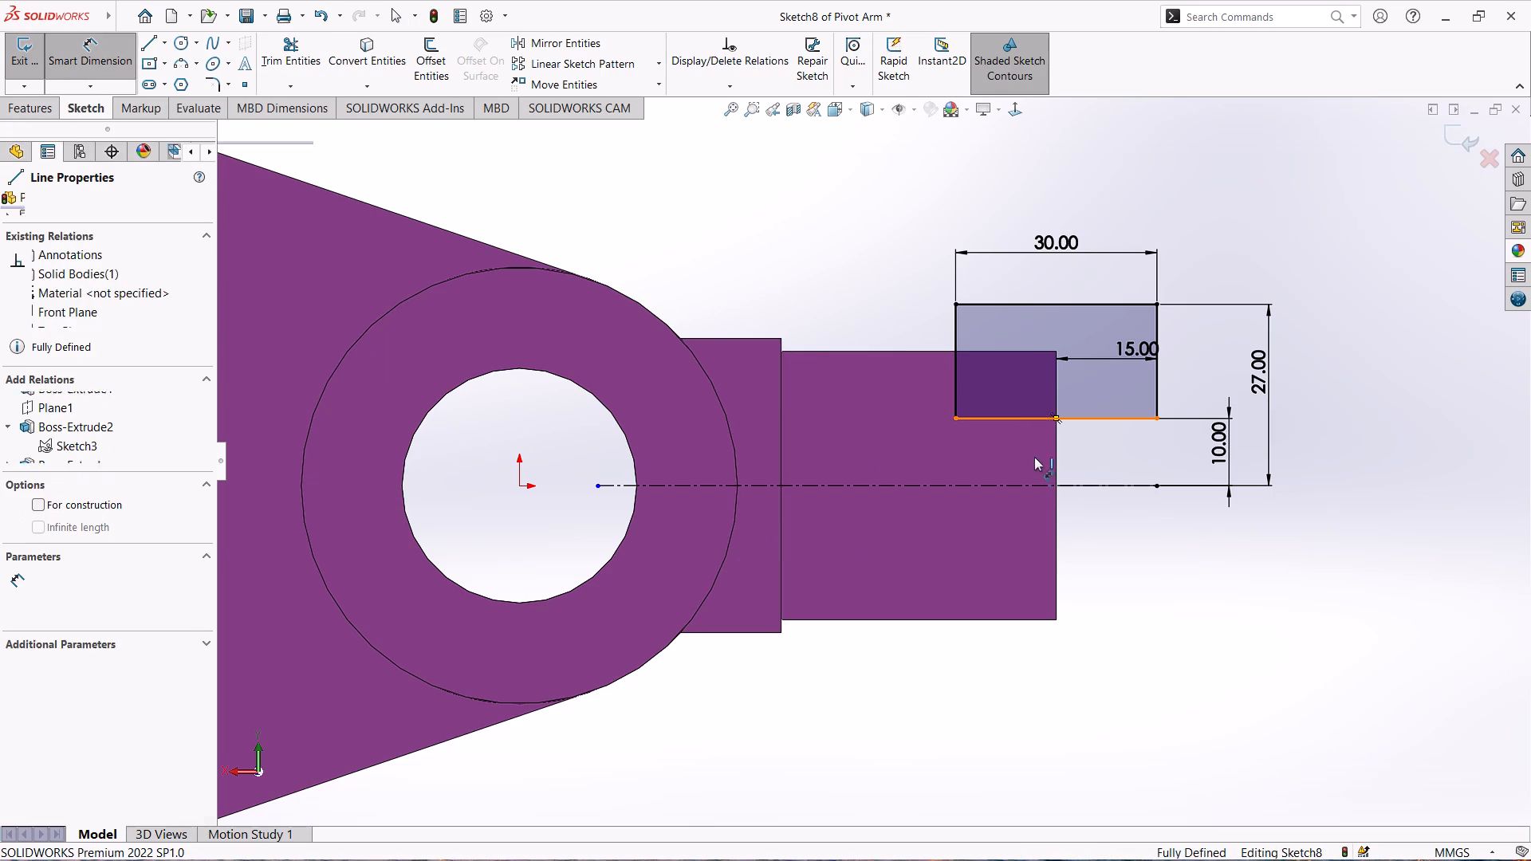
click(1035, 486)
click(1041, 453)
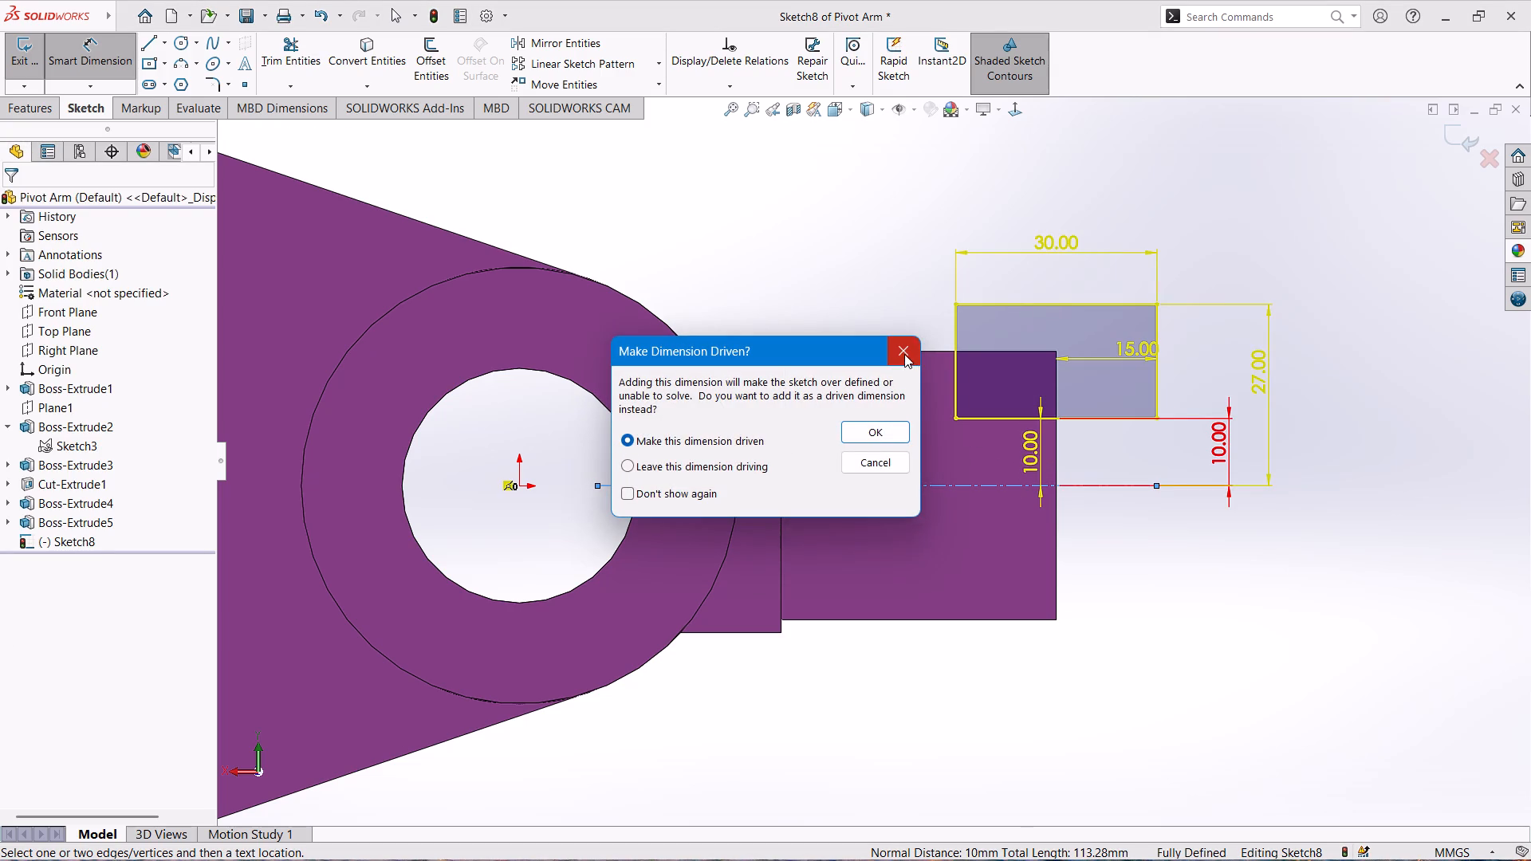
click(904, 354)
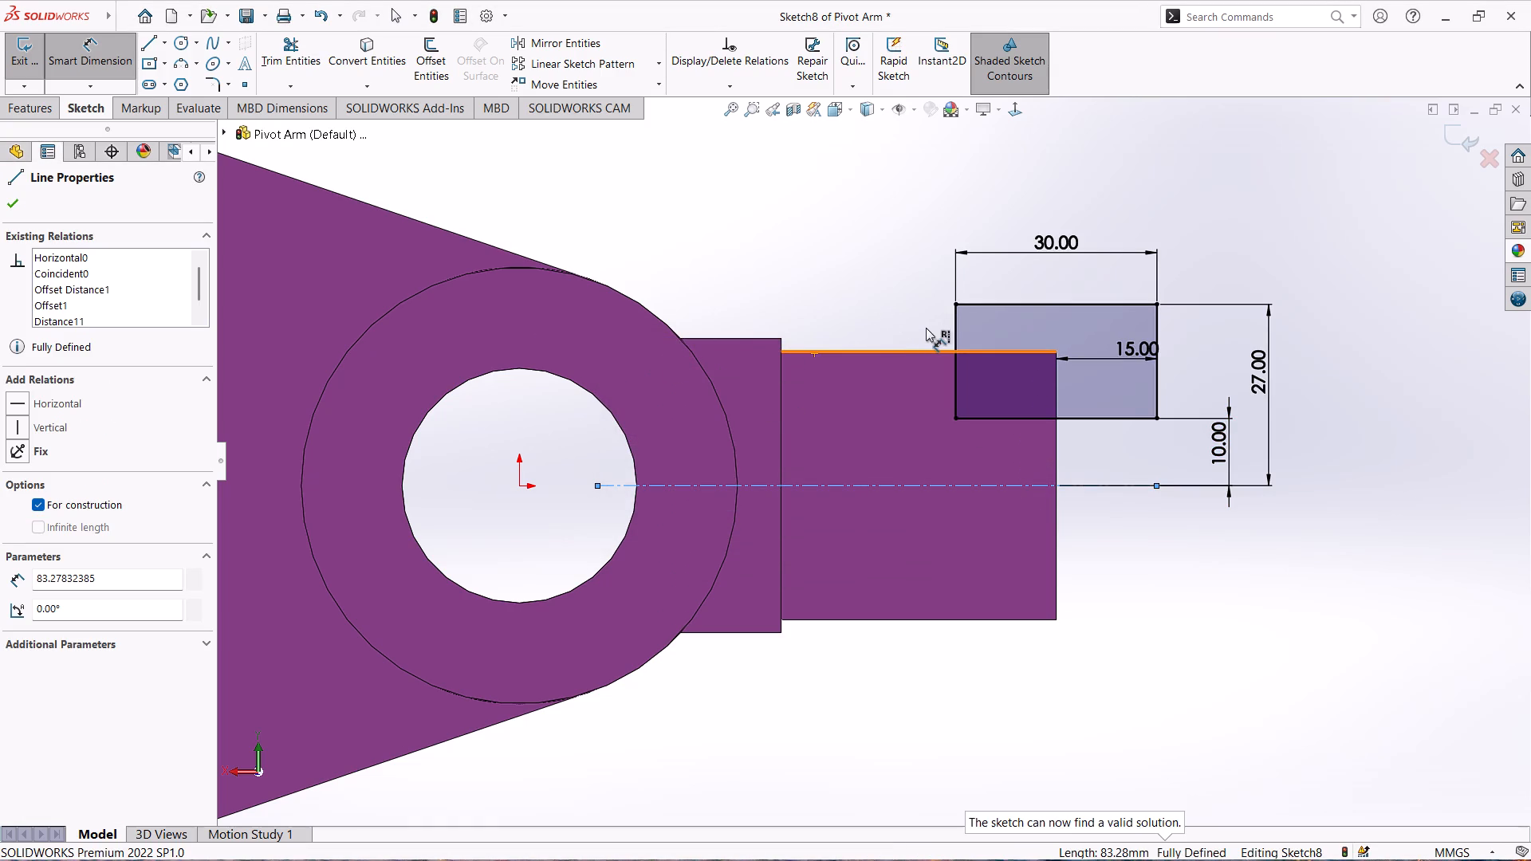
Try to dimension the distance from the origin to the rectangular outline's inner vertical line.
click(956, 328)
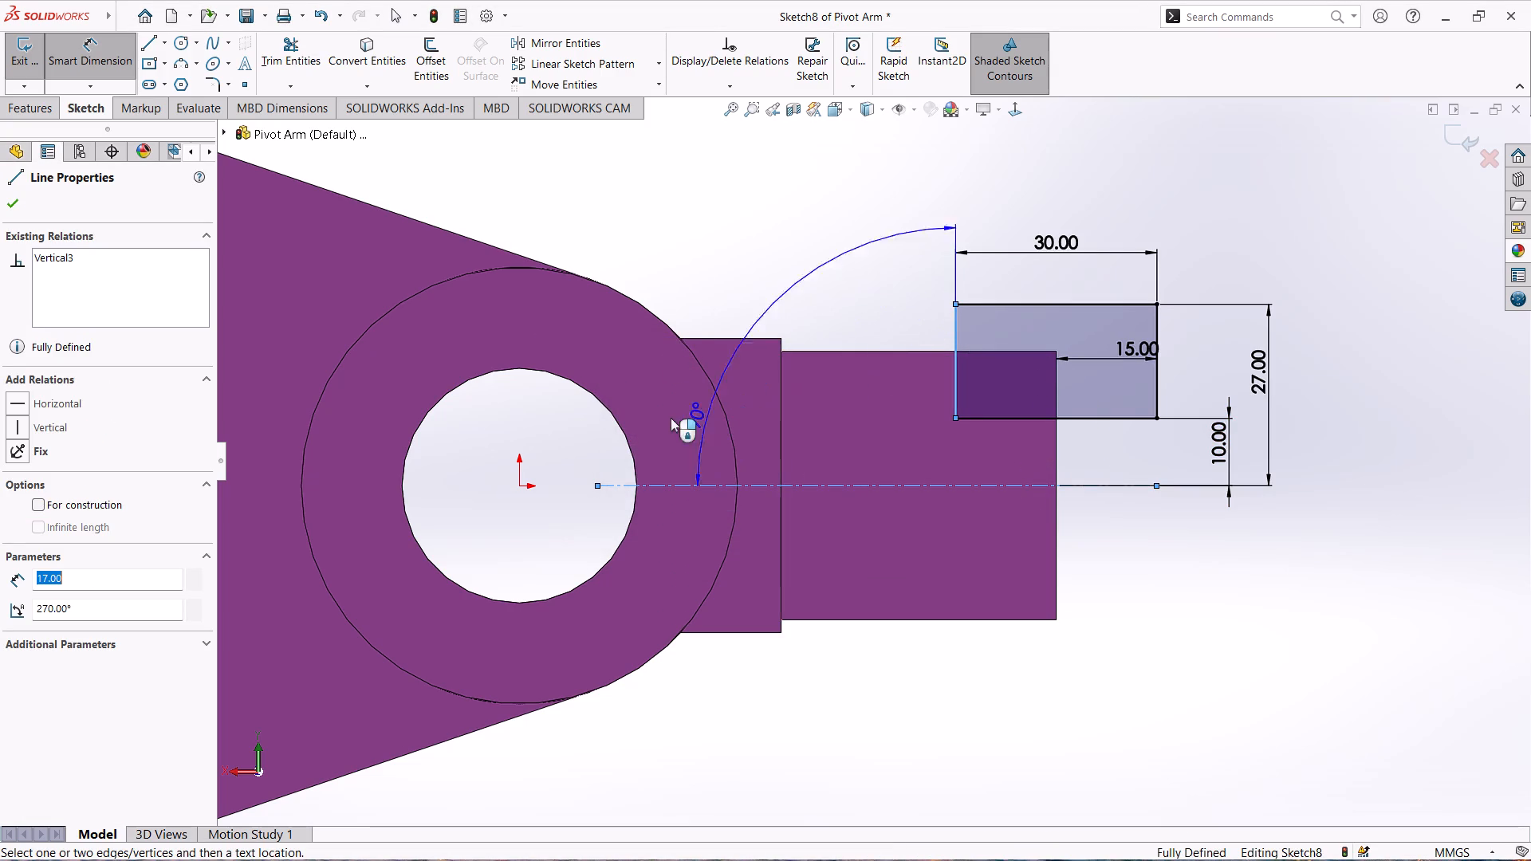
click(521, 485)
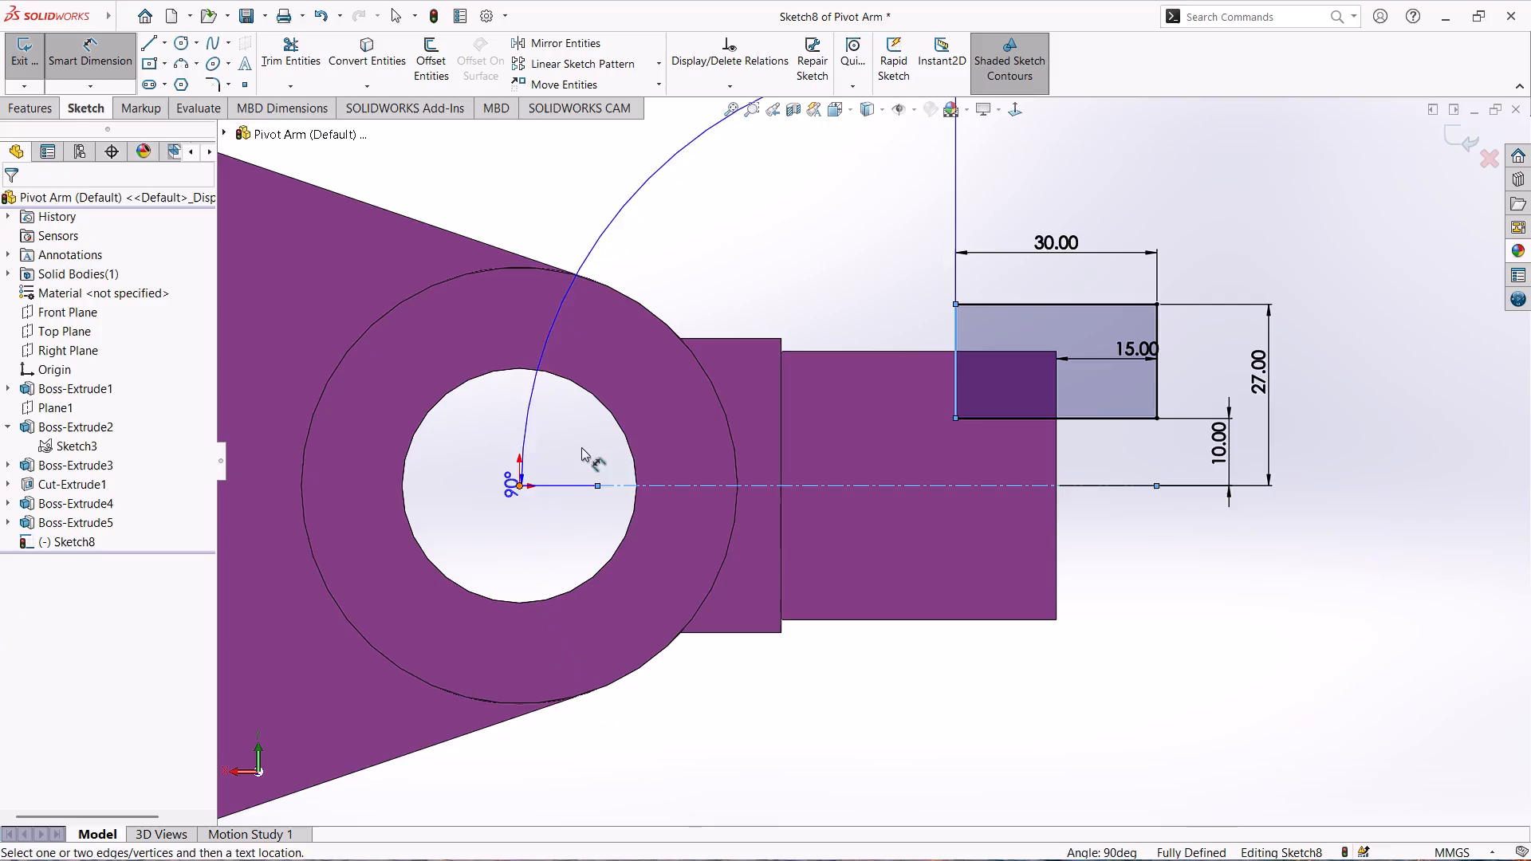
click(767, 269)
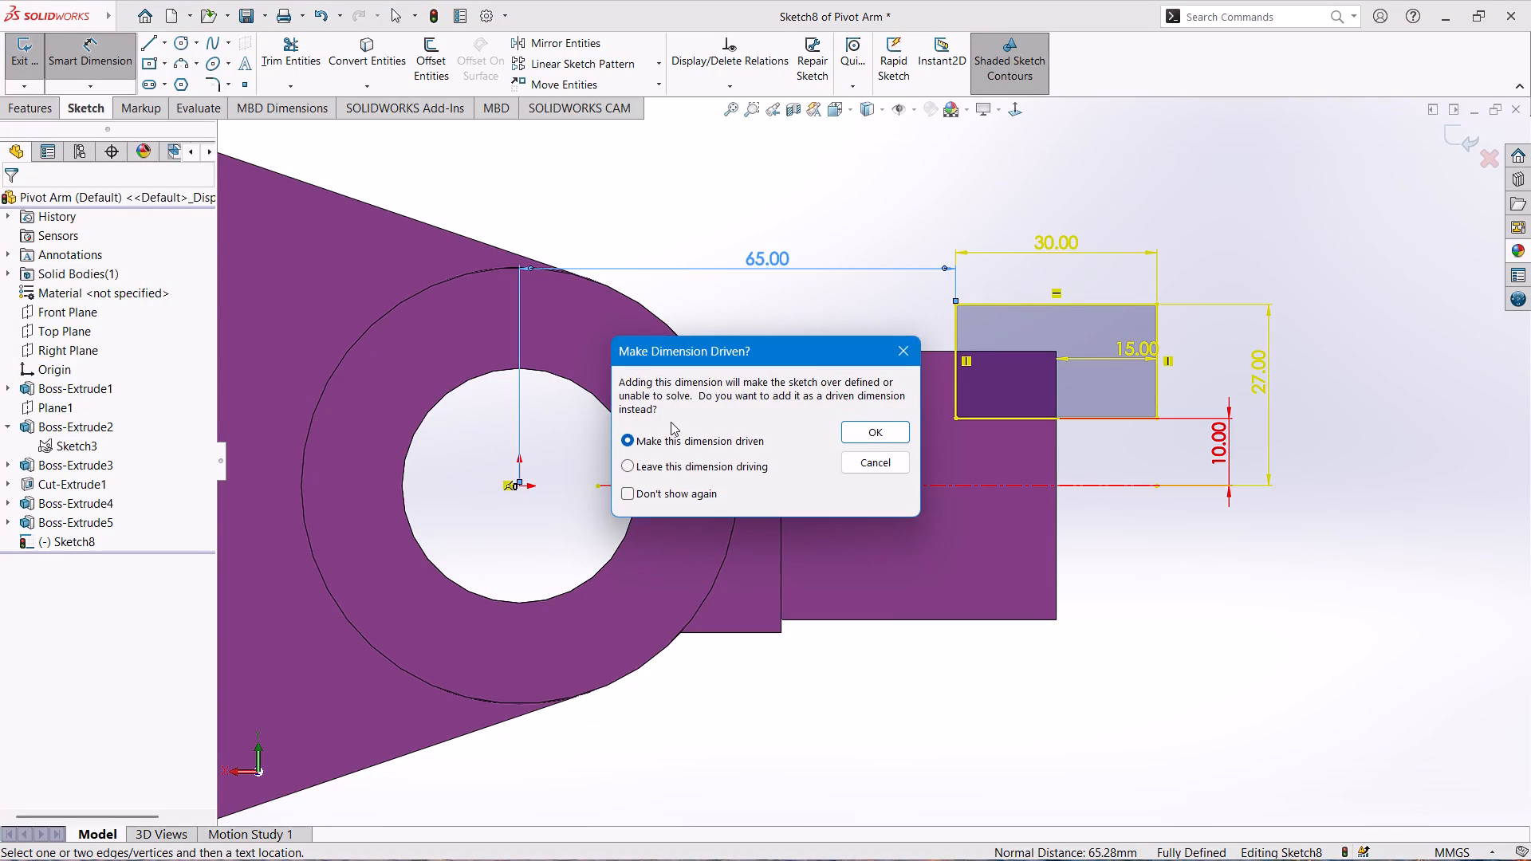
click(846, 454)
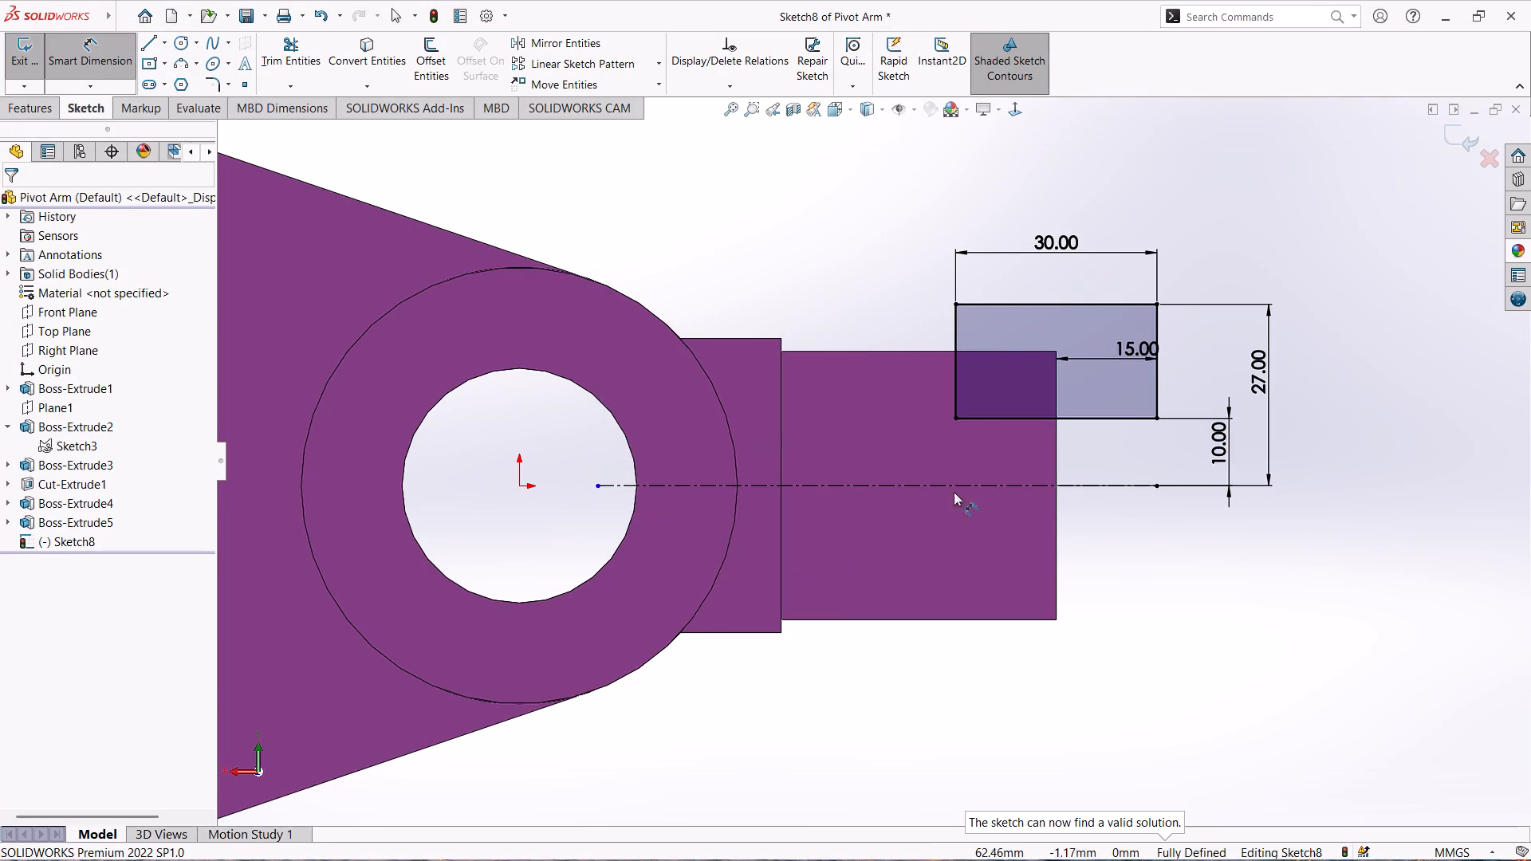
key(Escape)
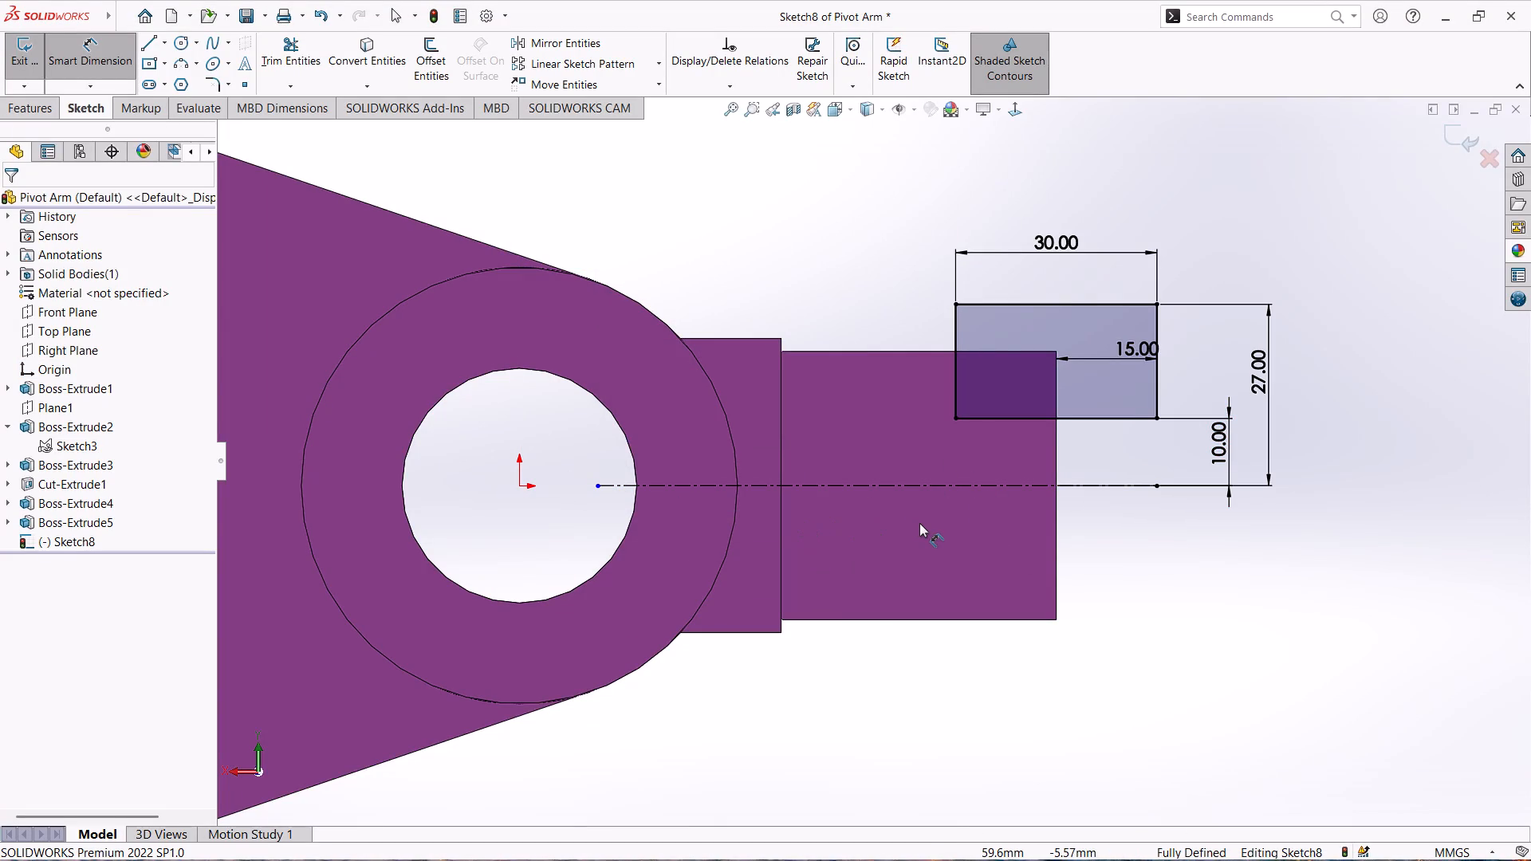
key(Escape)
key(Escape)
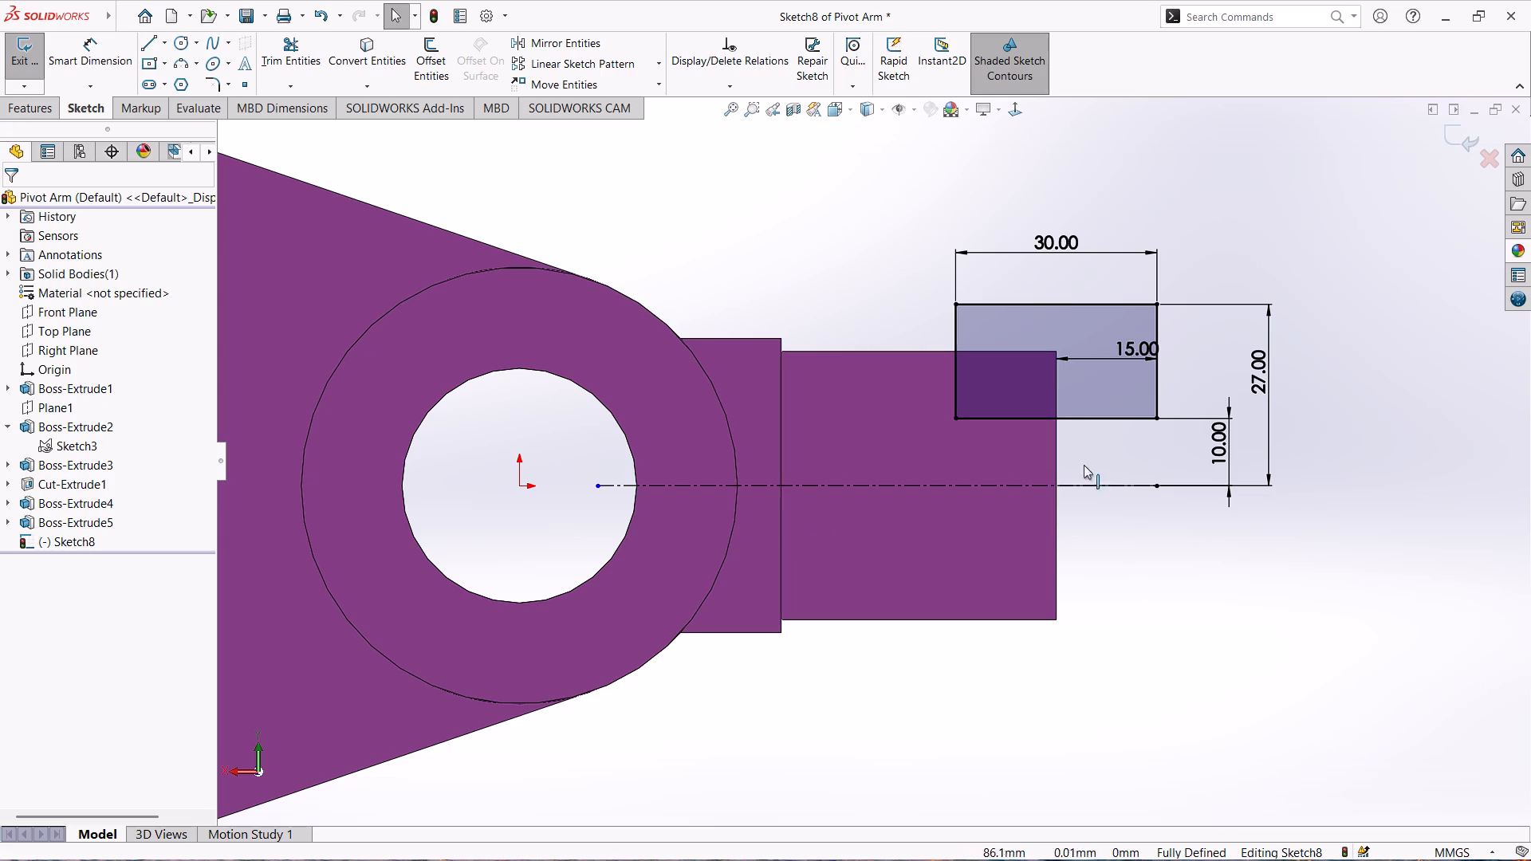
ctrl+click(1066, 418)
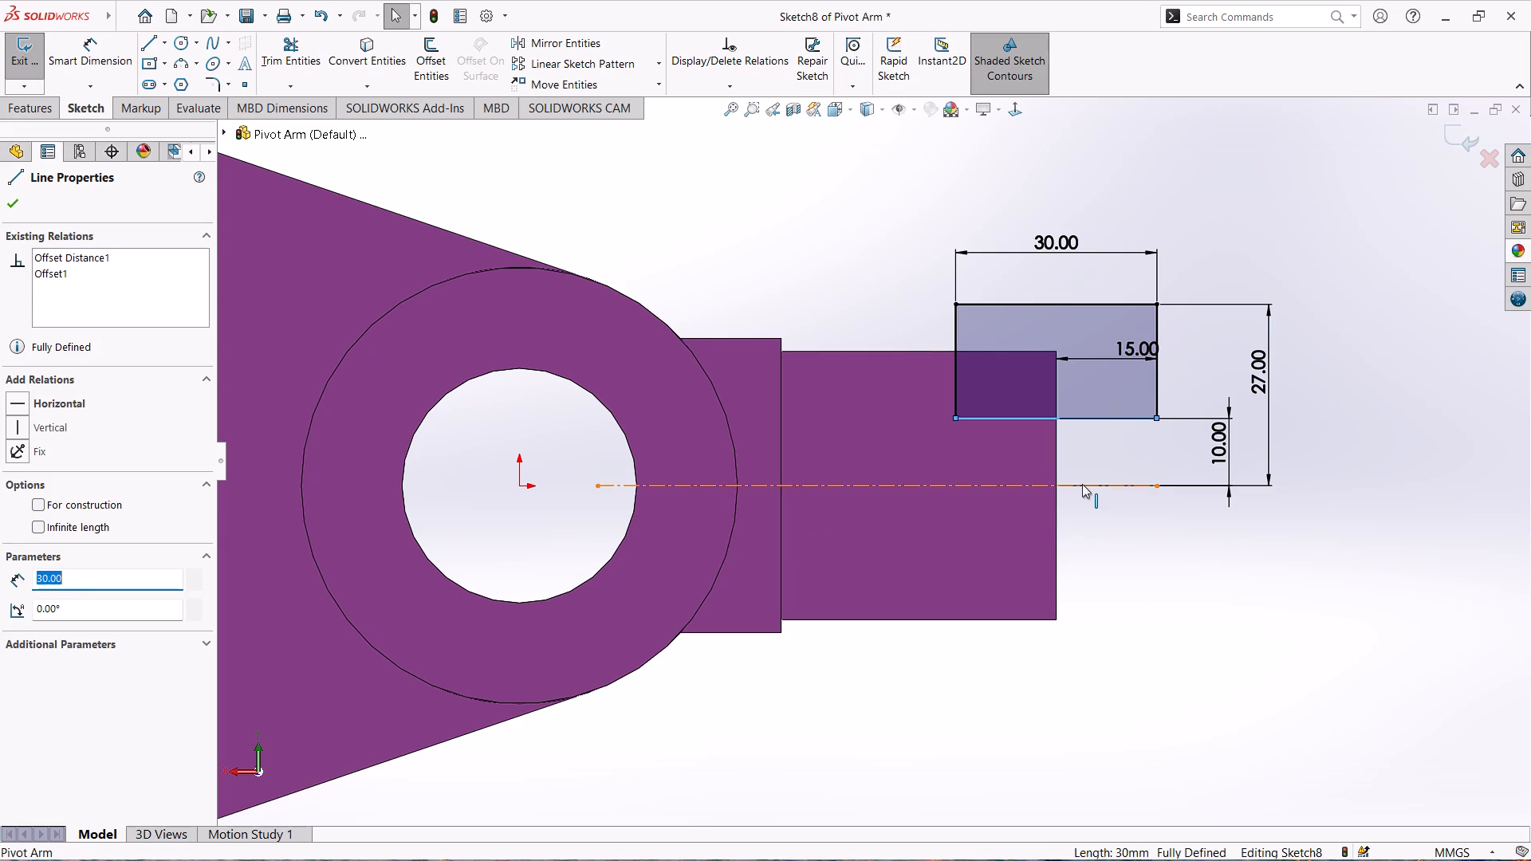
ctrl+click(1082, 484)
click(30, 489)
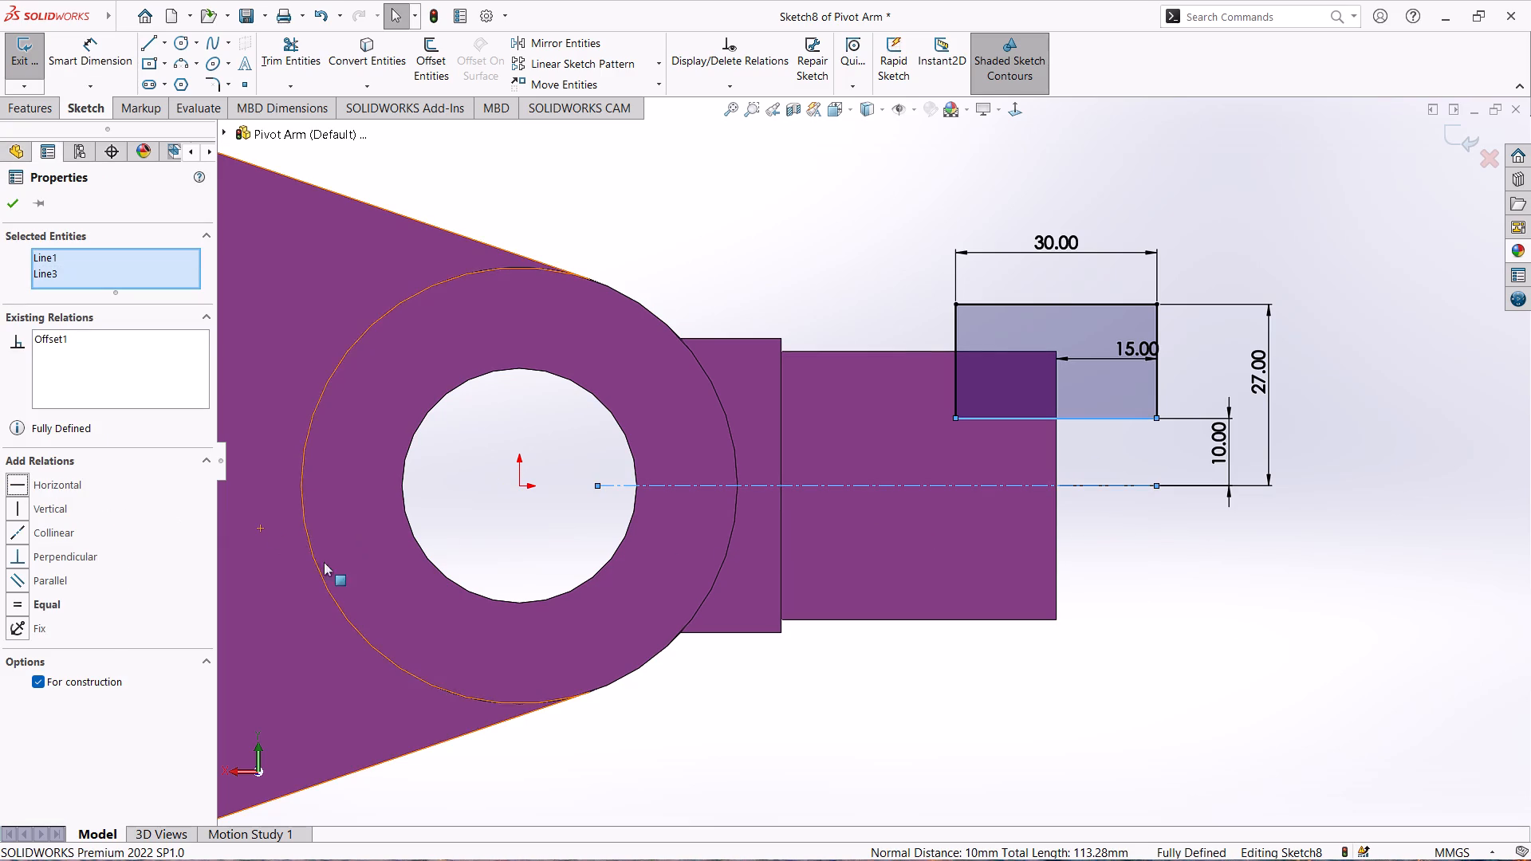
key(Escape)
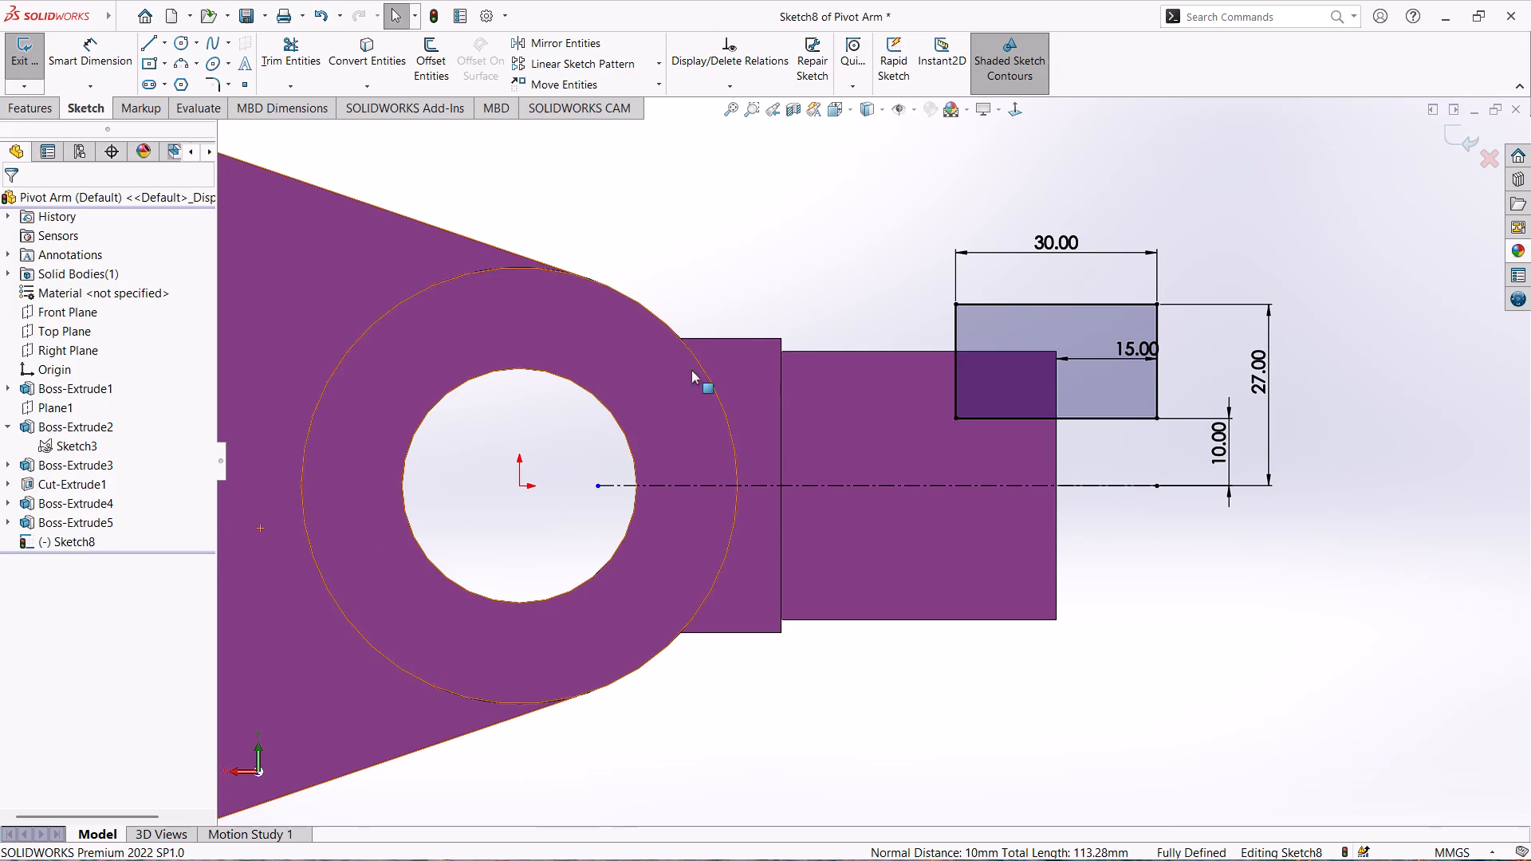
Mirror the rectangular outline's four lines about the horizontal centerline, keeping the original.
click(557, 44)
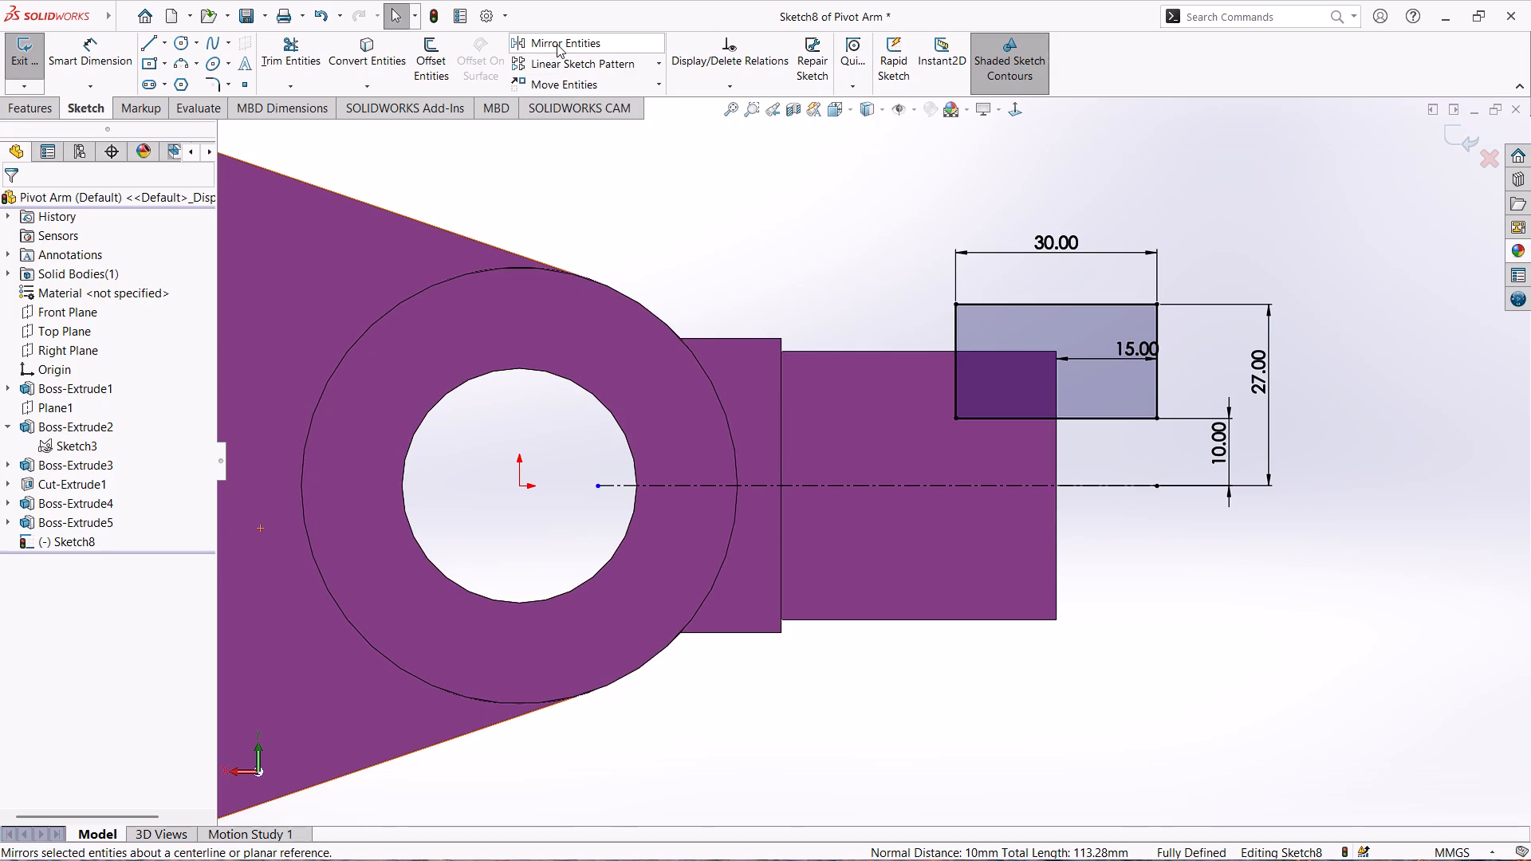
click(1104, 420)
click(951, 380)
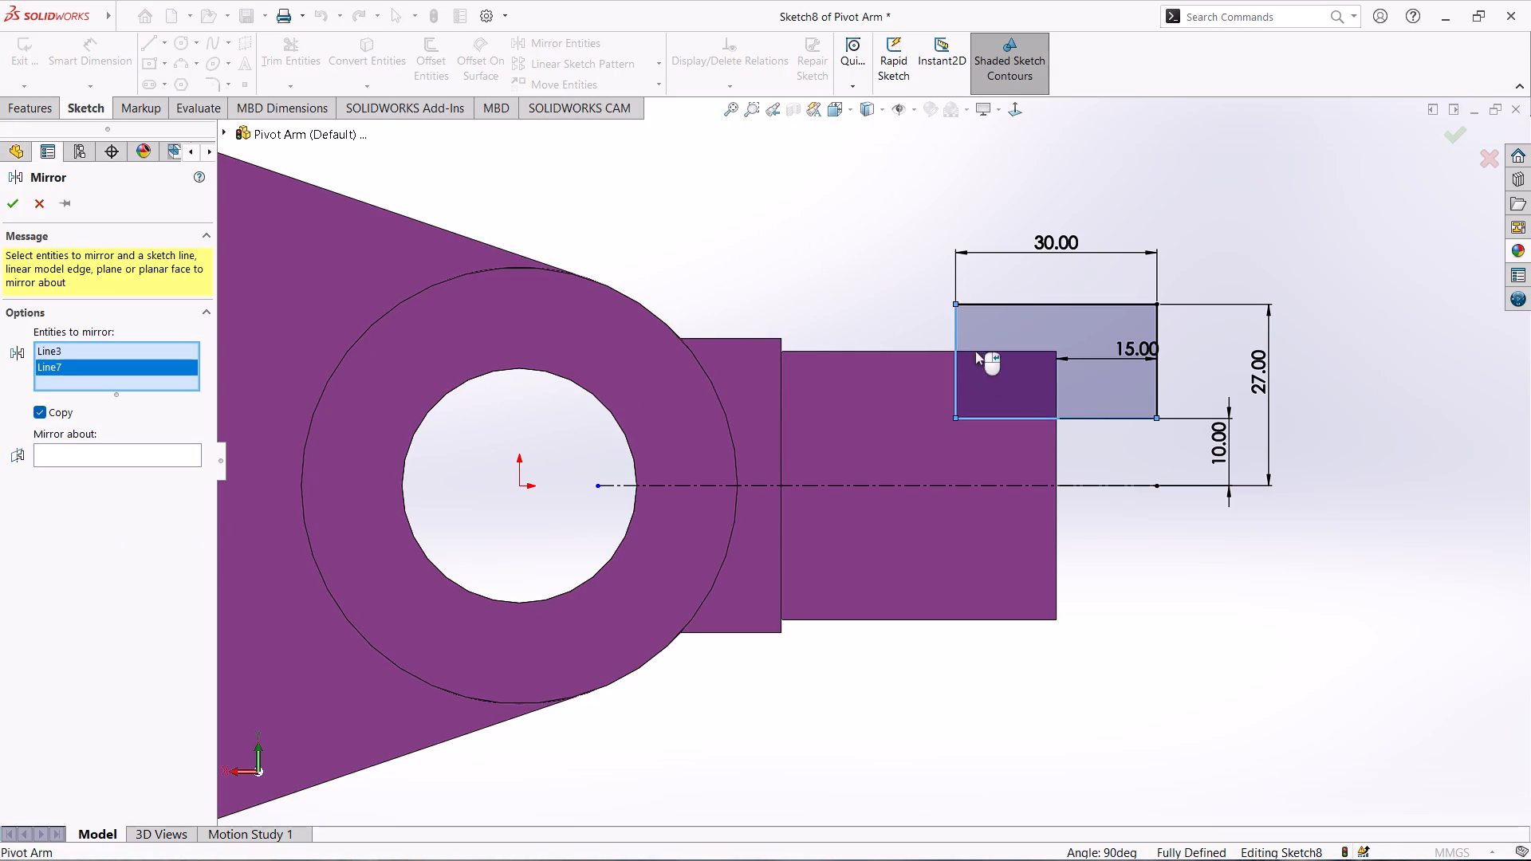
click(1012, 299)
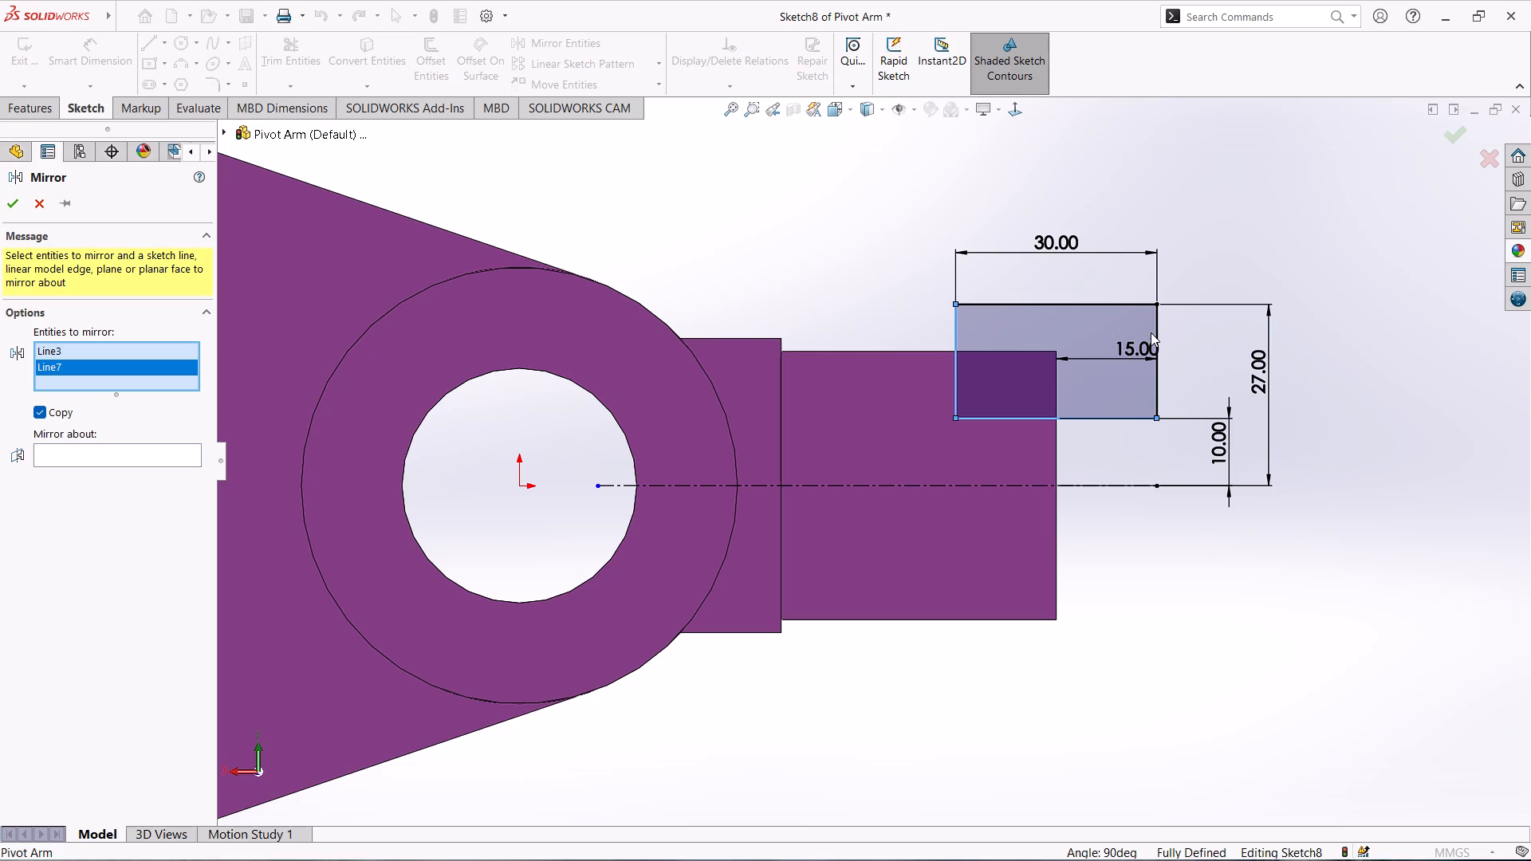
click(1159, 332)
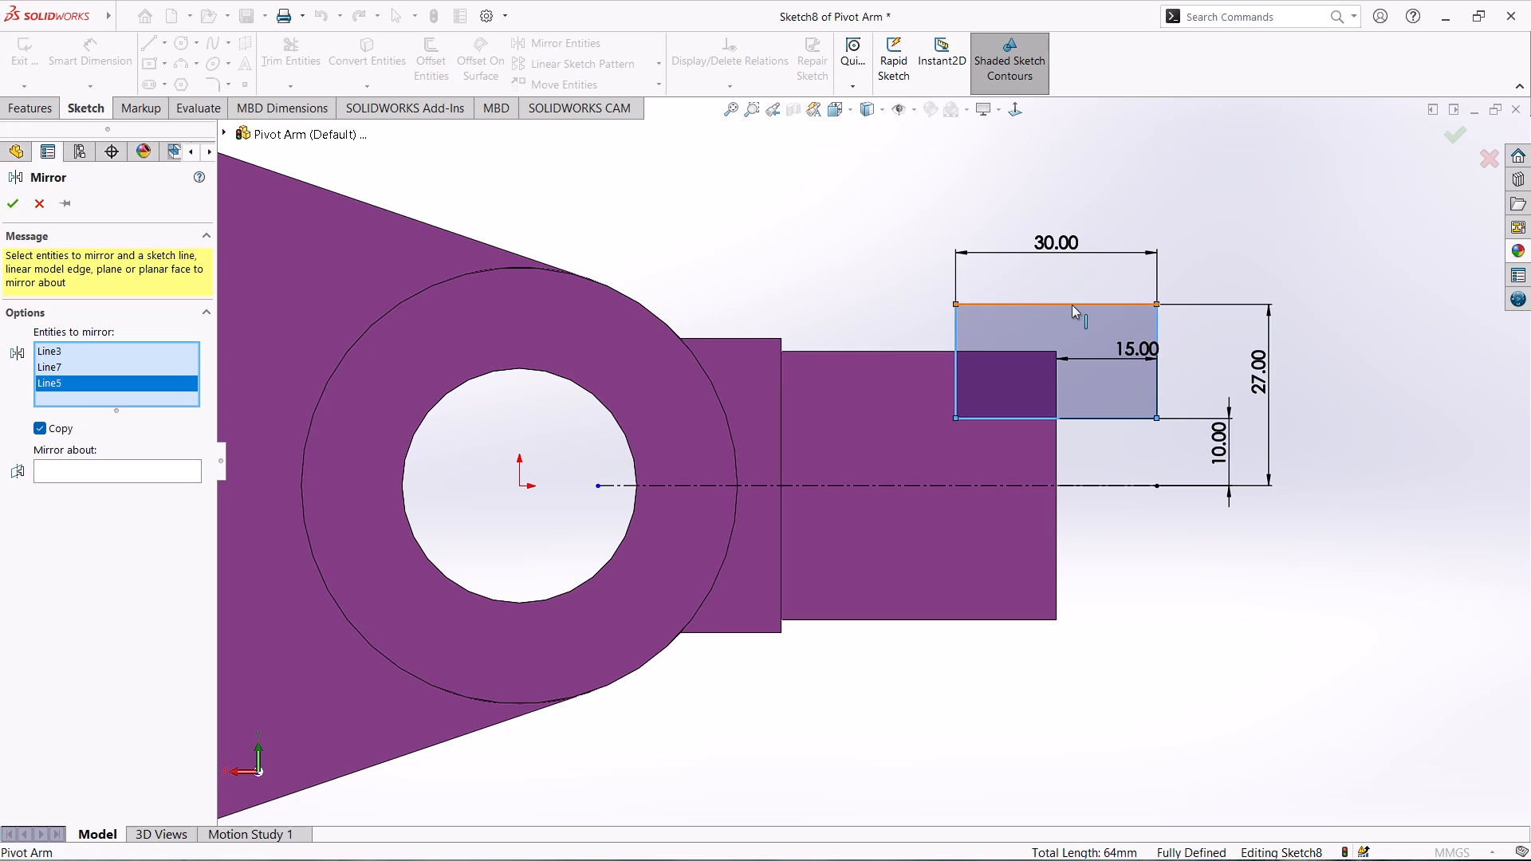
click(1072, 305)
click(163, 489)
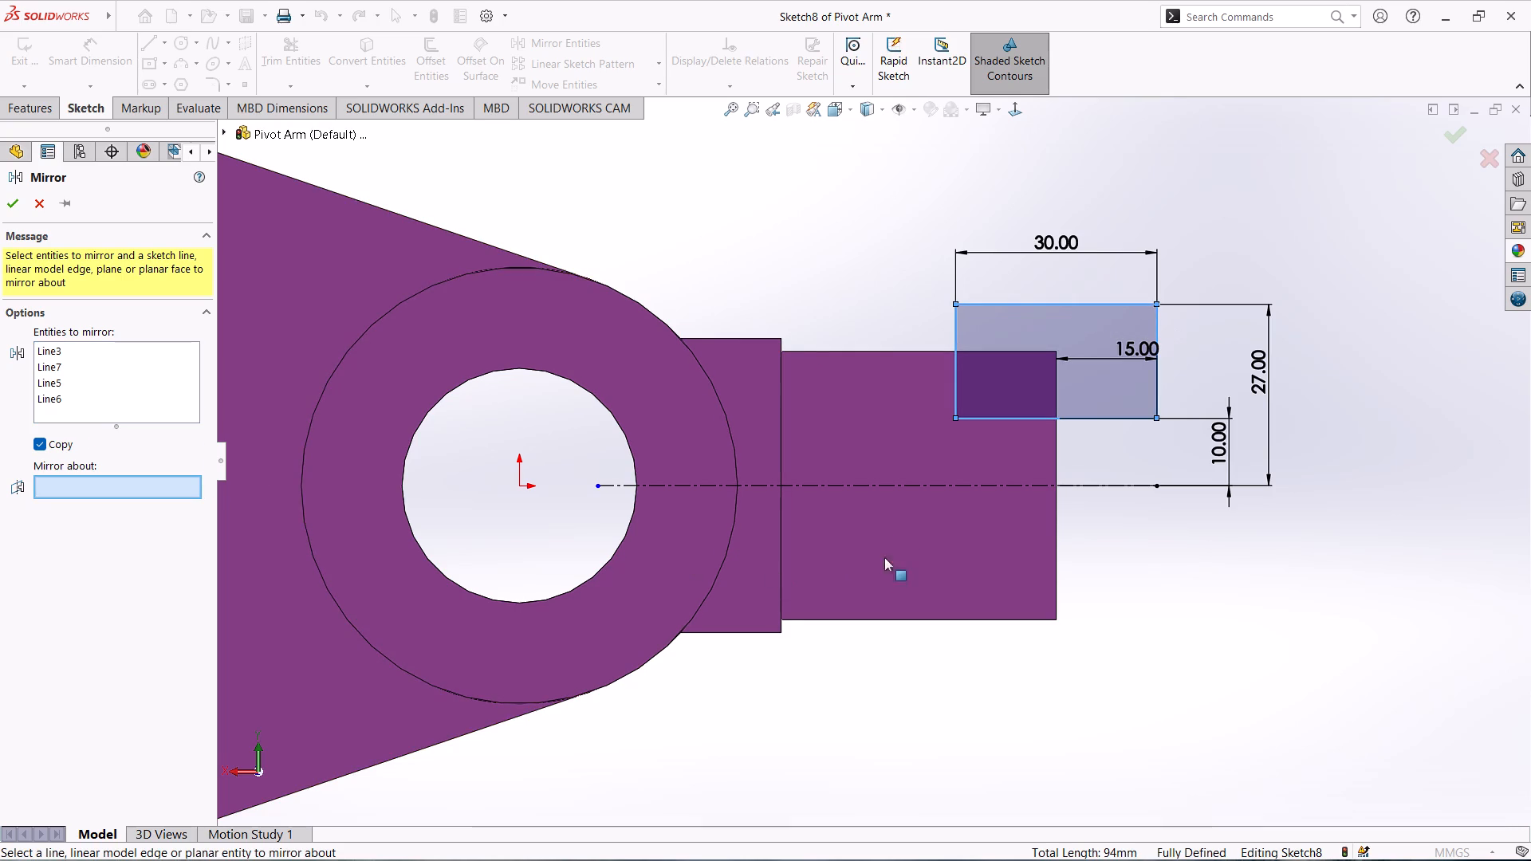
click(903, 489)
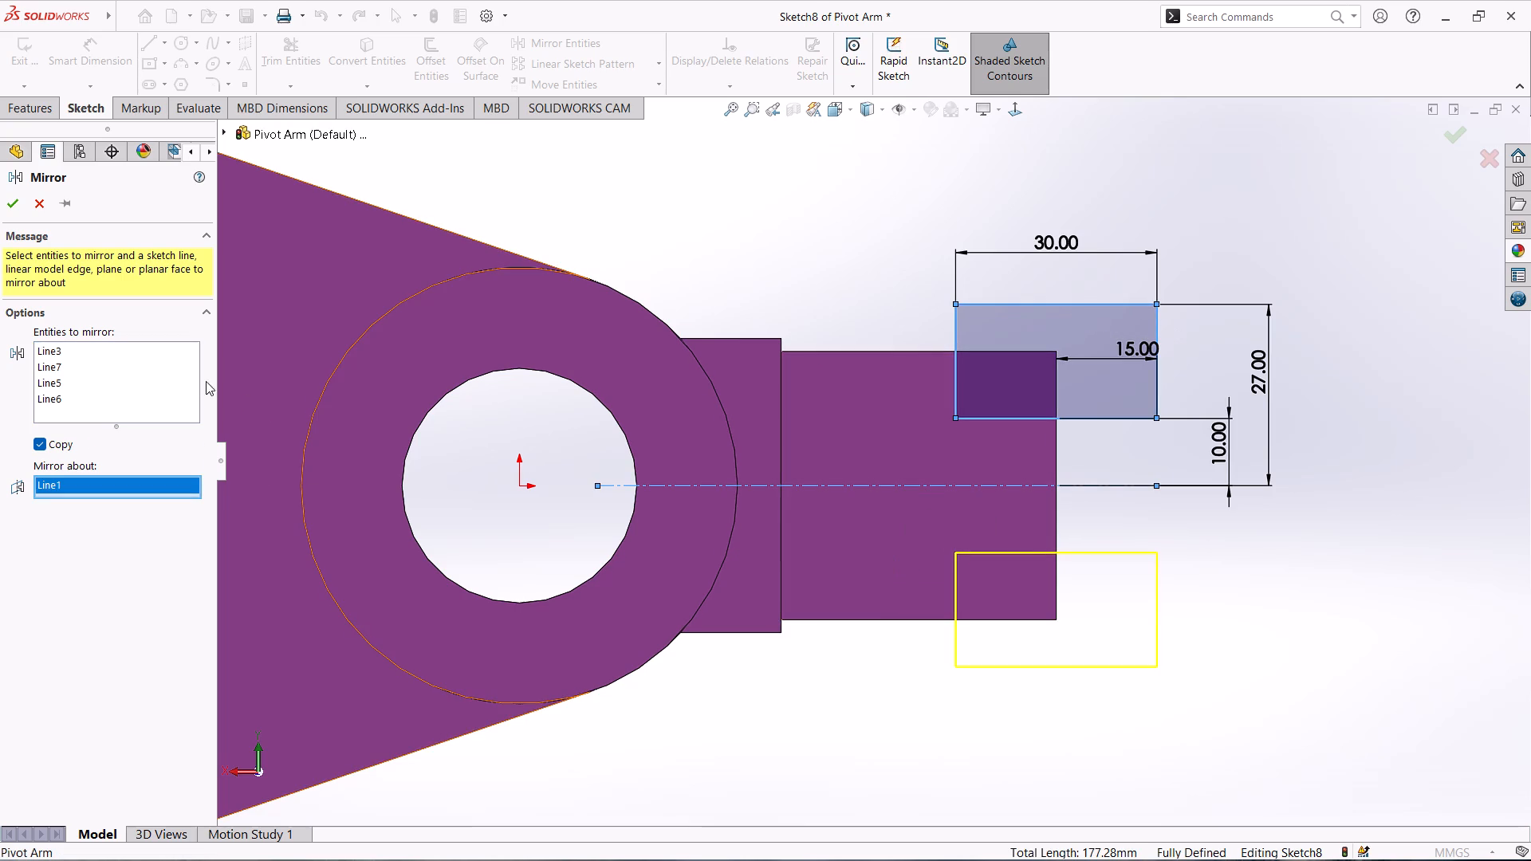
click(20, 208)
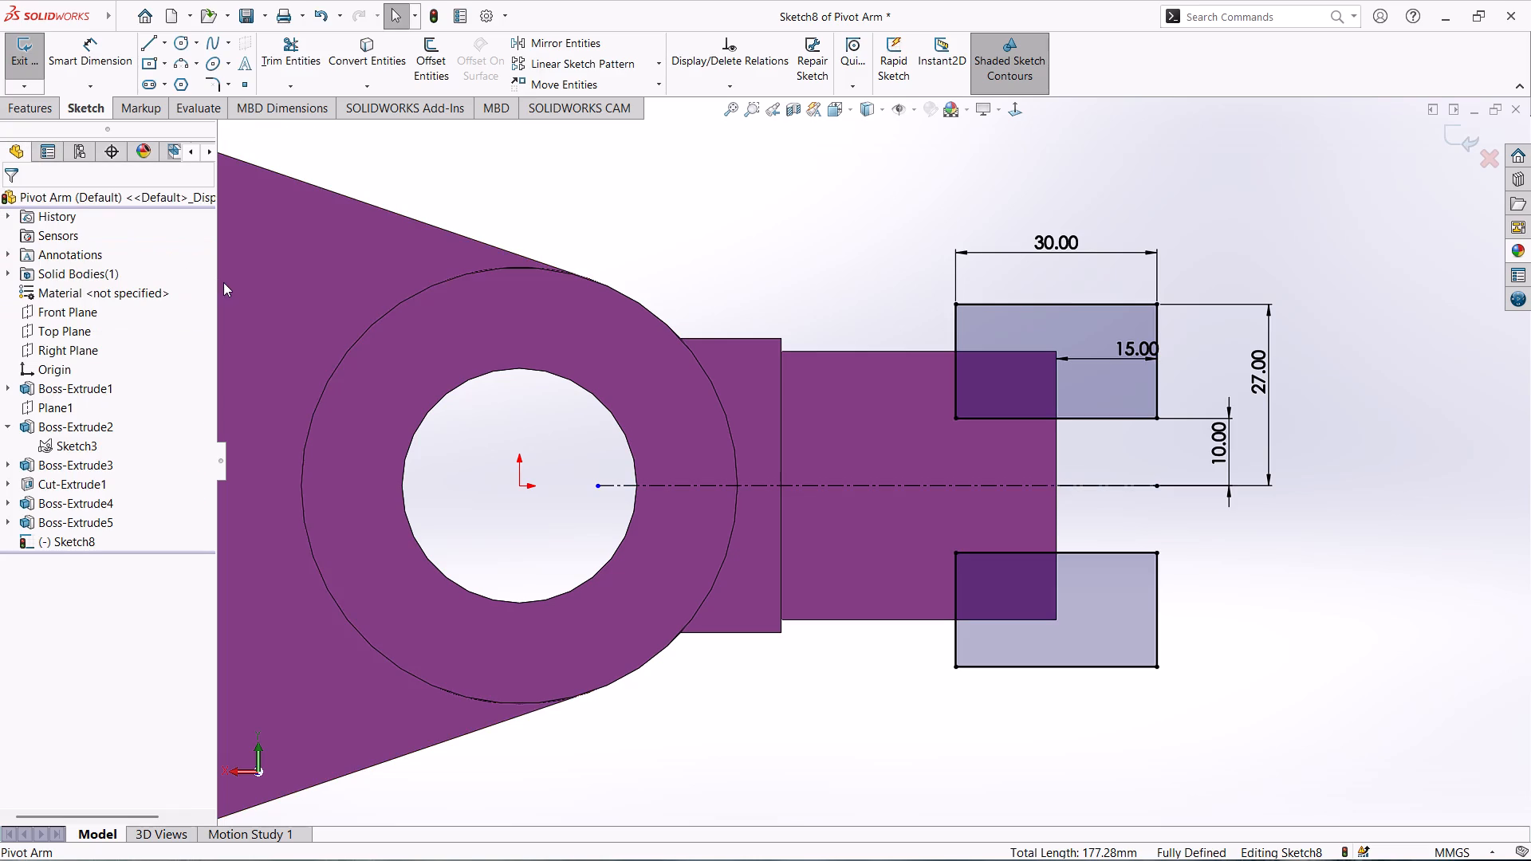
Examine how the two rectangular profiles sit against the block's outer end from several angles.
middle_drag(774, 258, 776, 341)
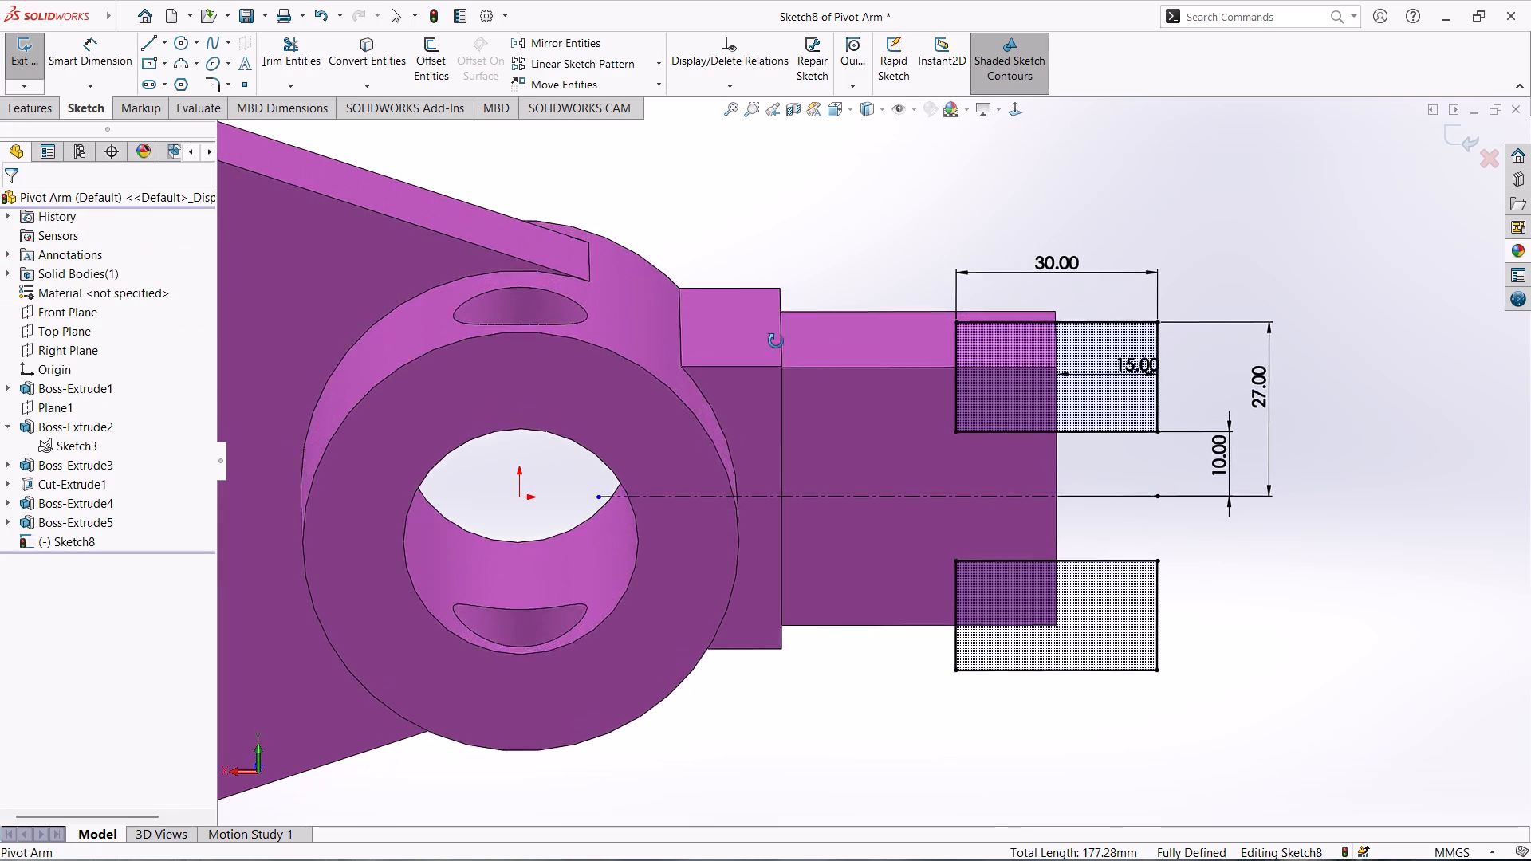
middle_drag(776, 341, 773, 445)
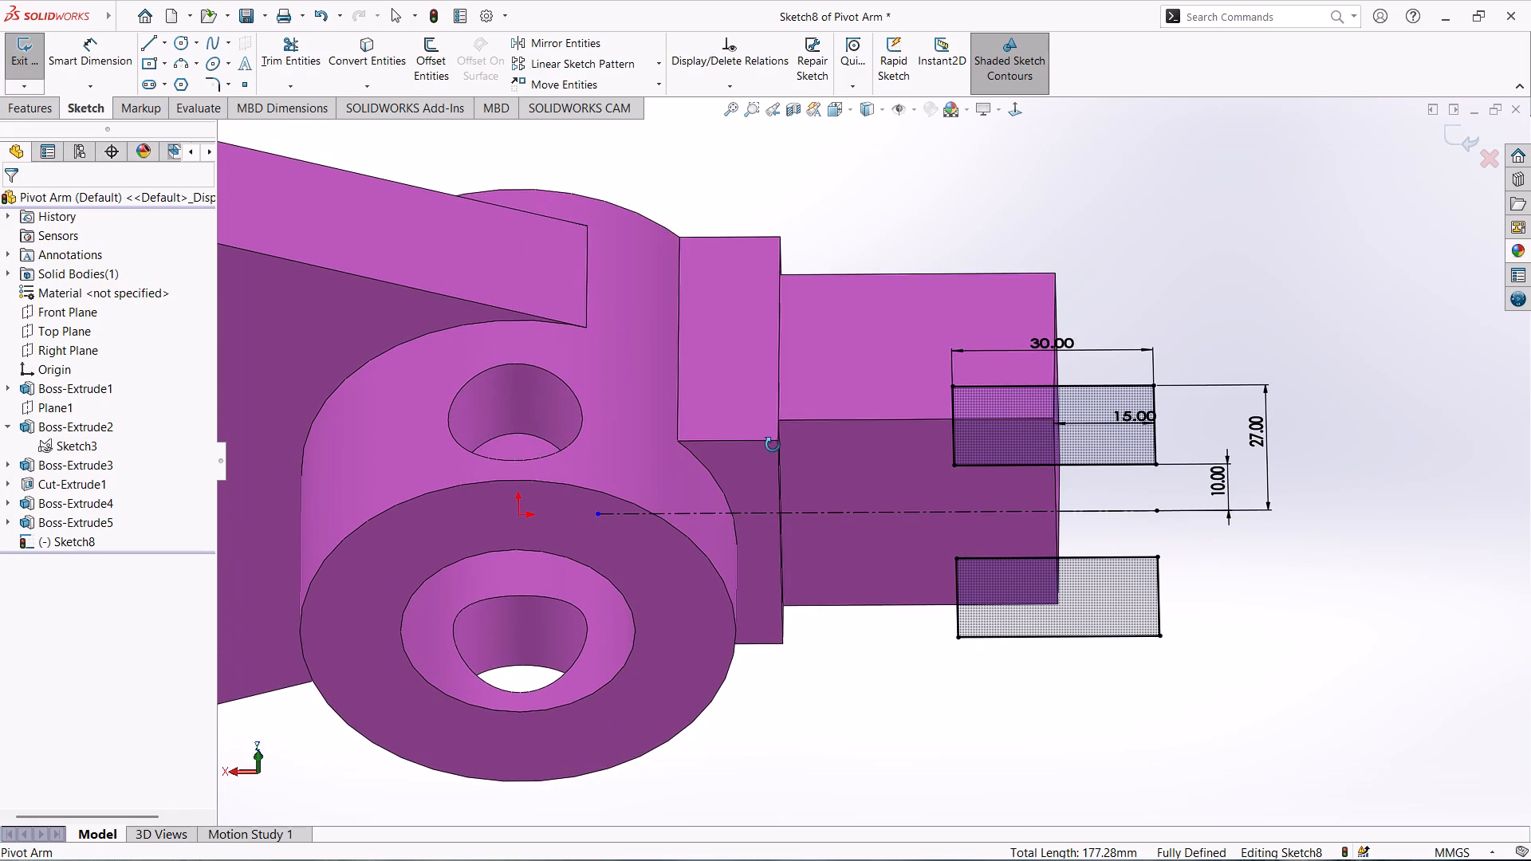
middle_drag(773, 445, 767, 527)
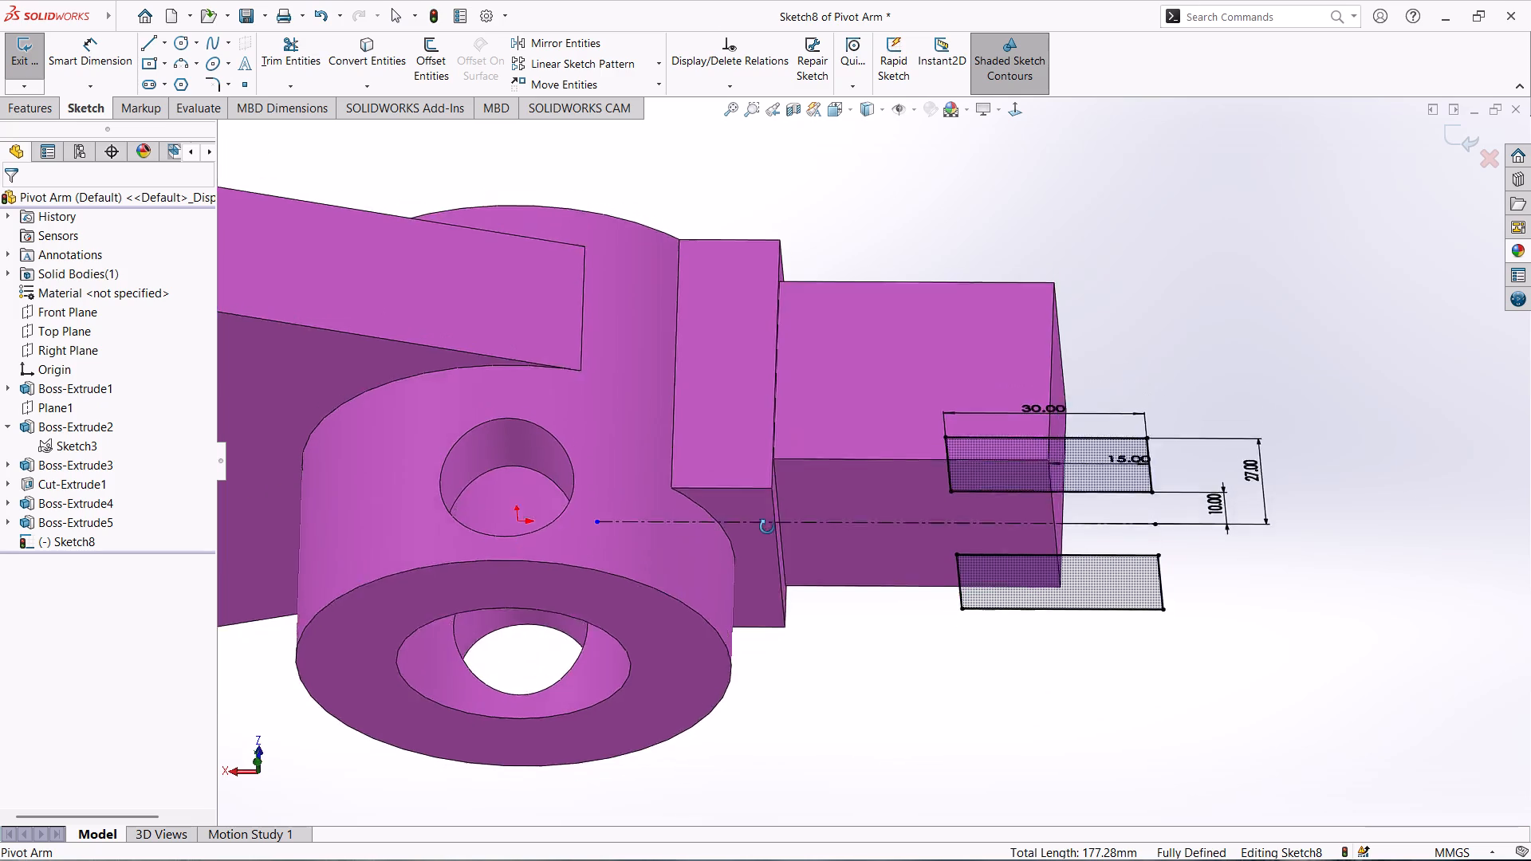
middle_drag(767, 527, 781, 448)
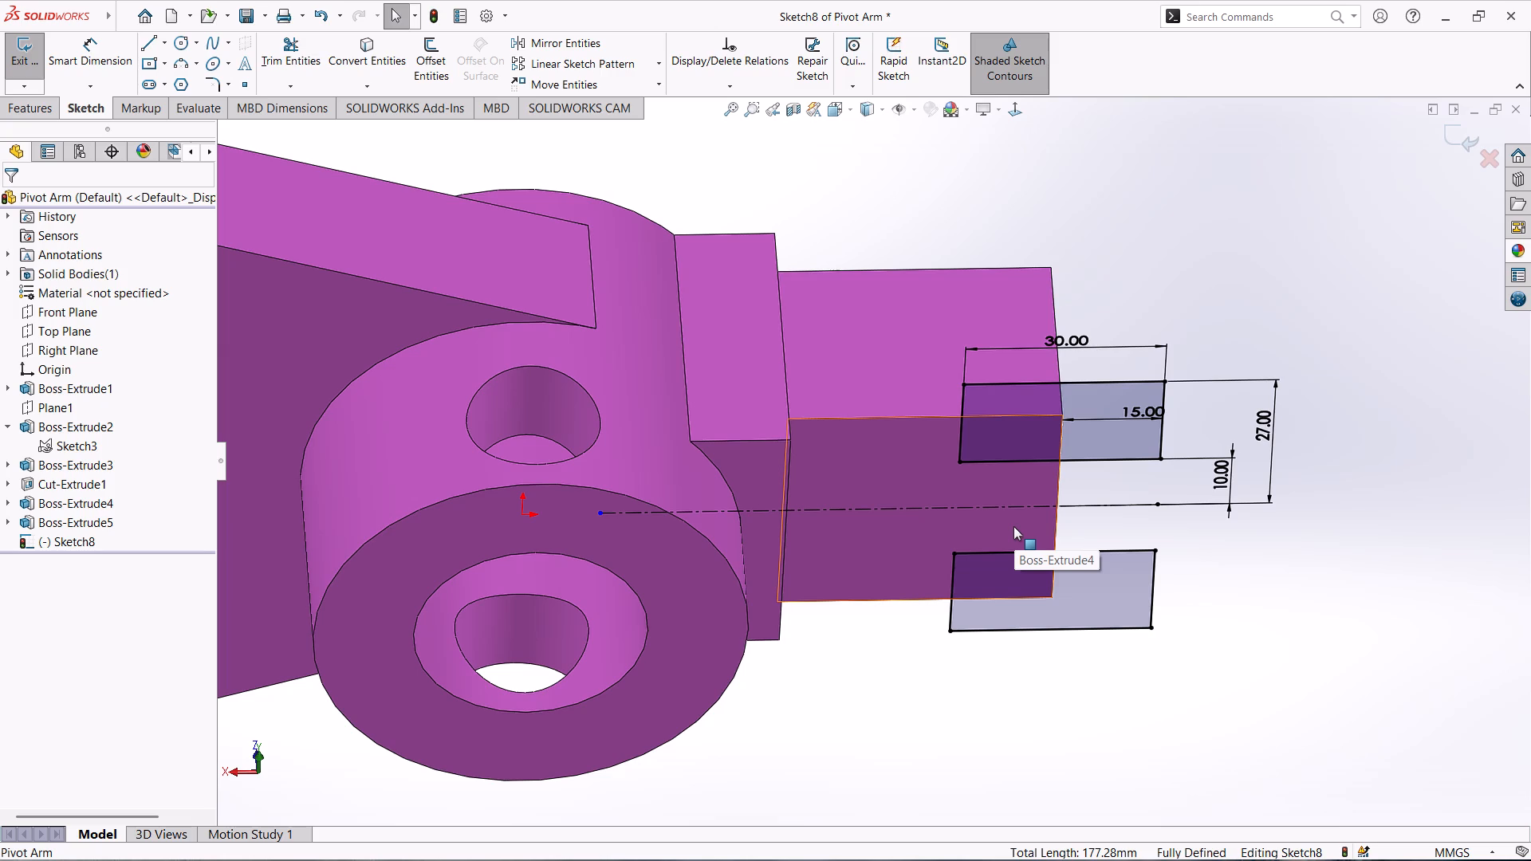
scroll(1013, 526, down, 1)
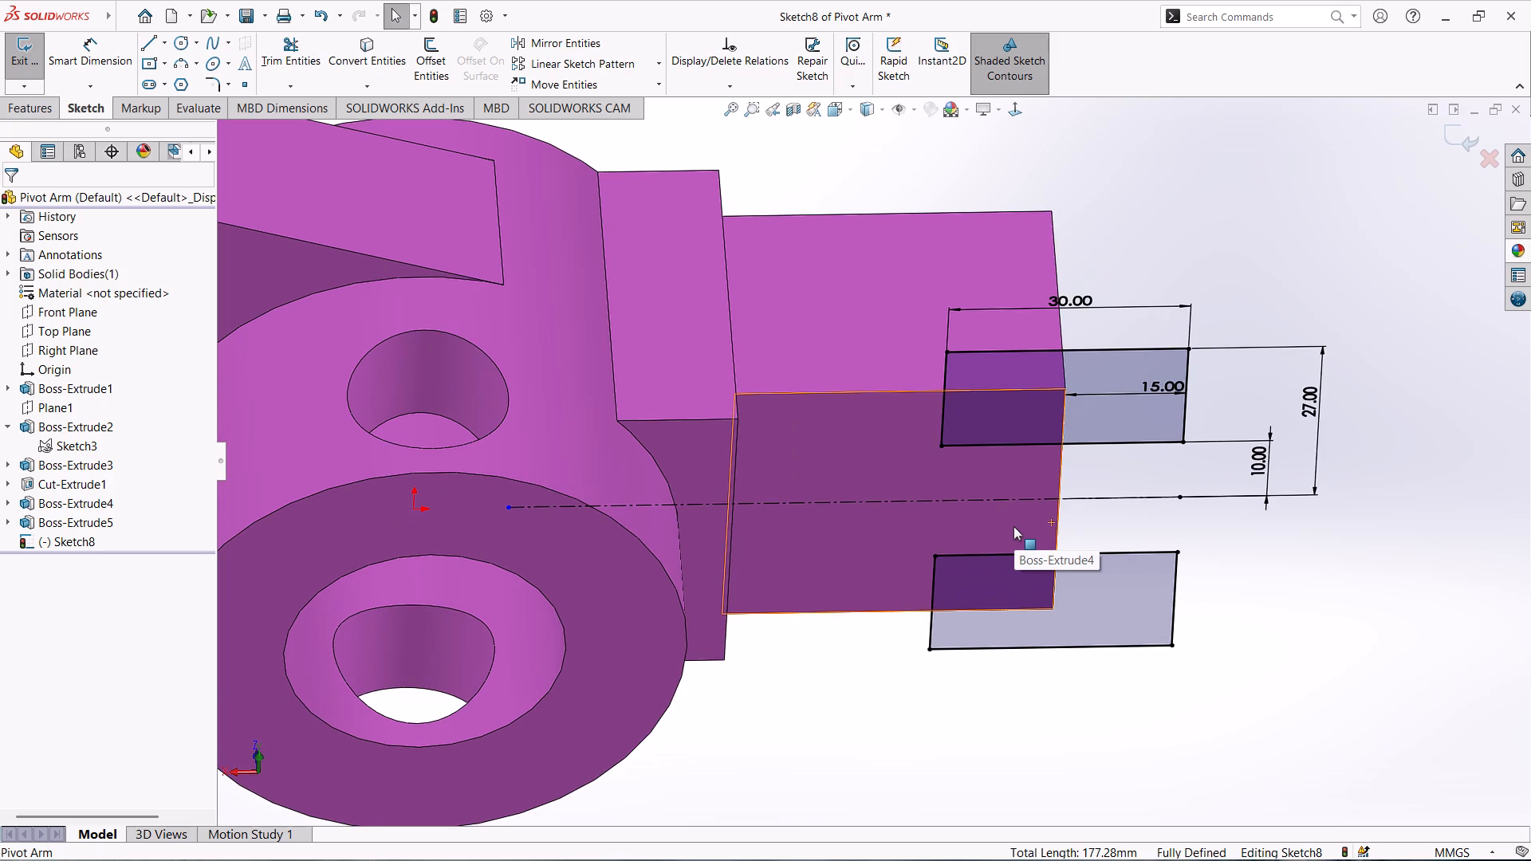
scroll(1013, 526, down, 1)
scroll(1013, 526, up, 1)
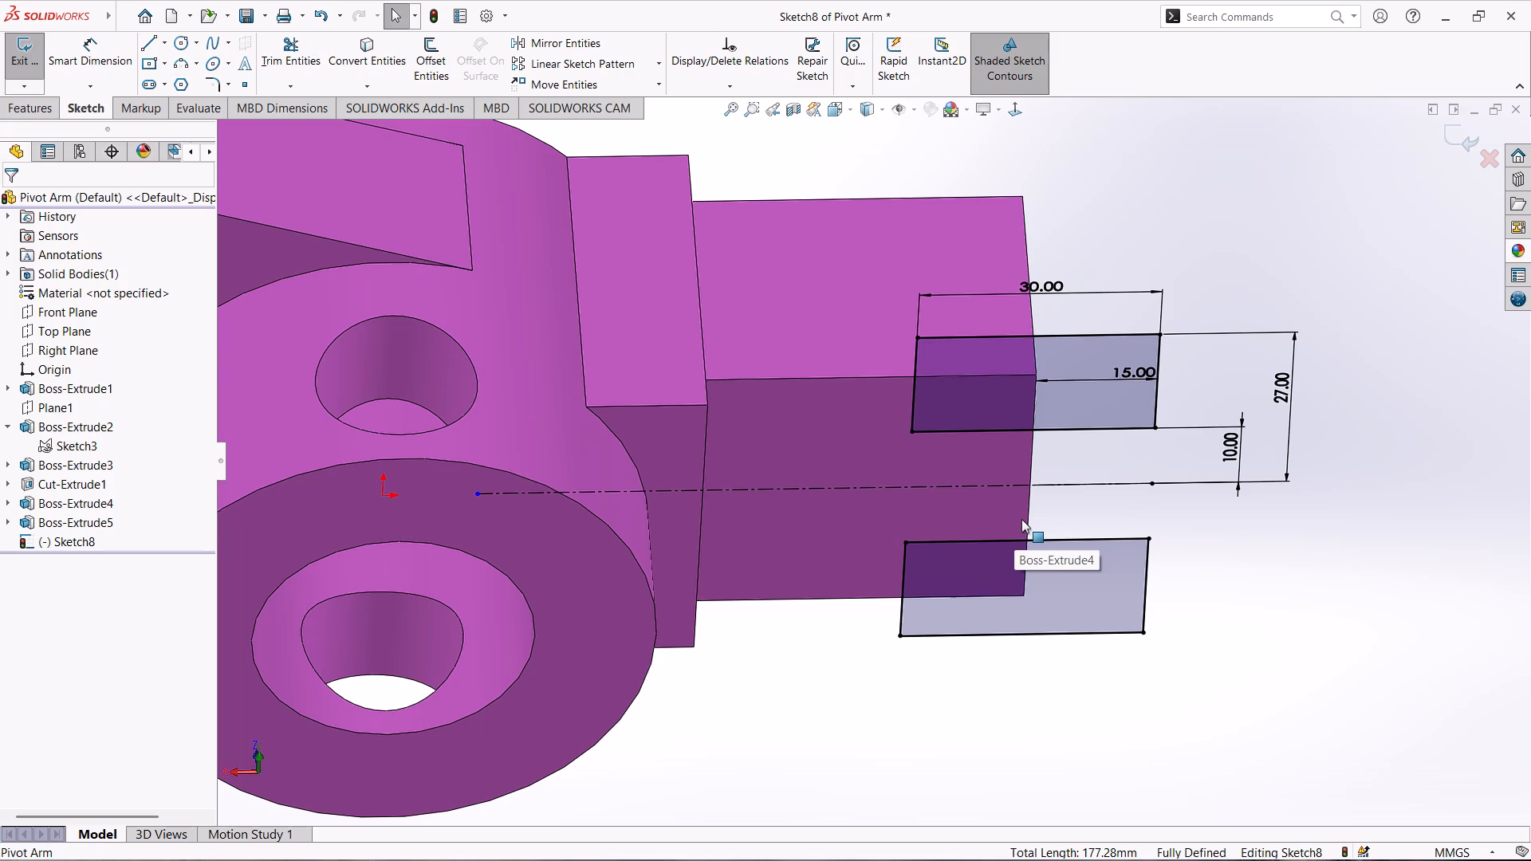
middle_drag(814, 404, 808, 339)
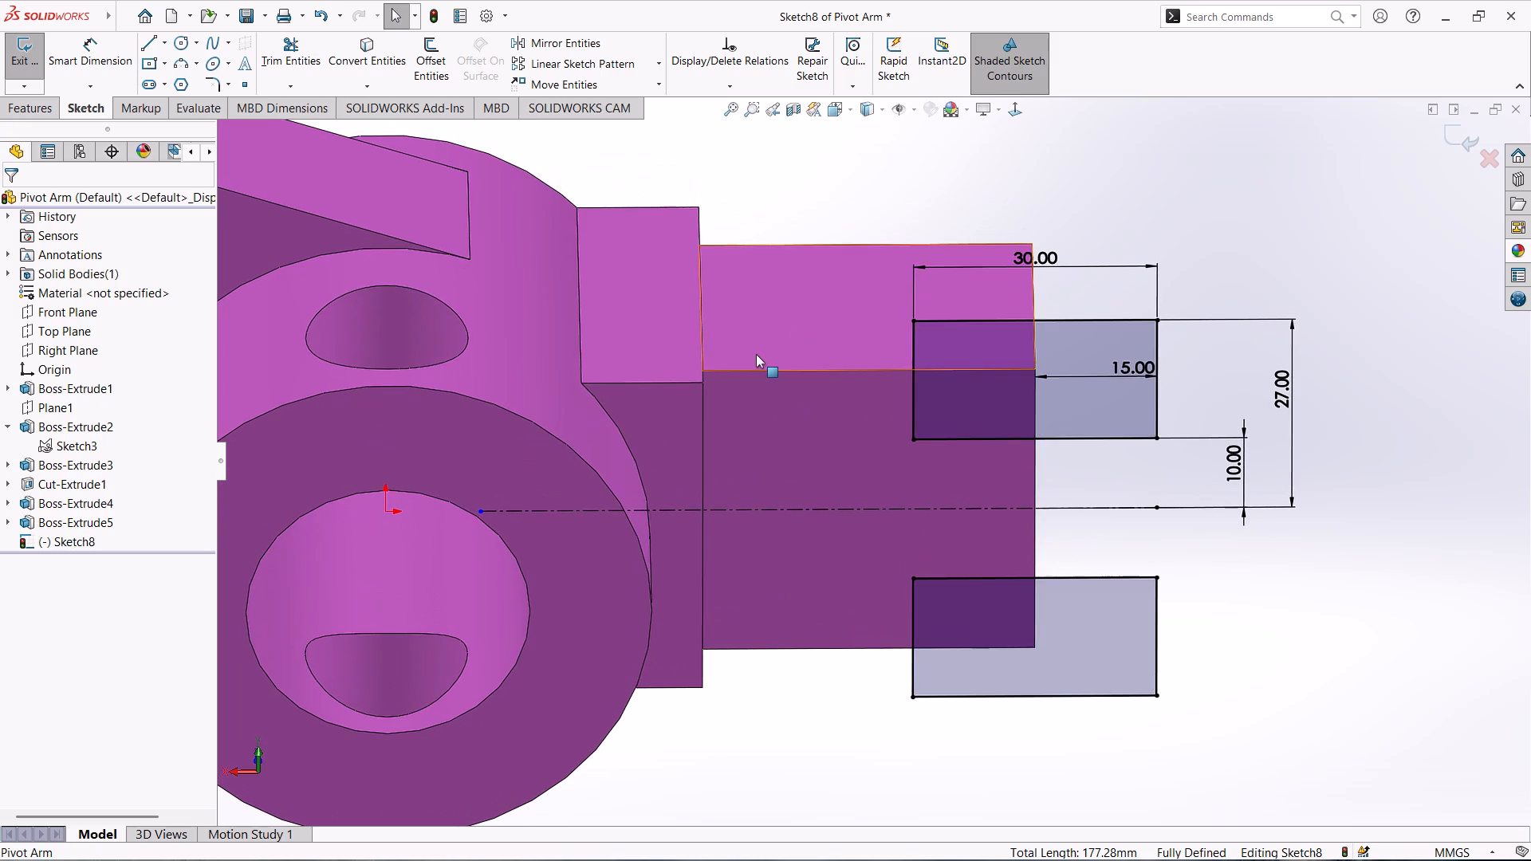
Sketch two vertical lines joining the rectangles across the gap, one at their inner ends and one along the block's outer end.
click(148, 40)
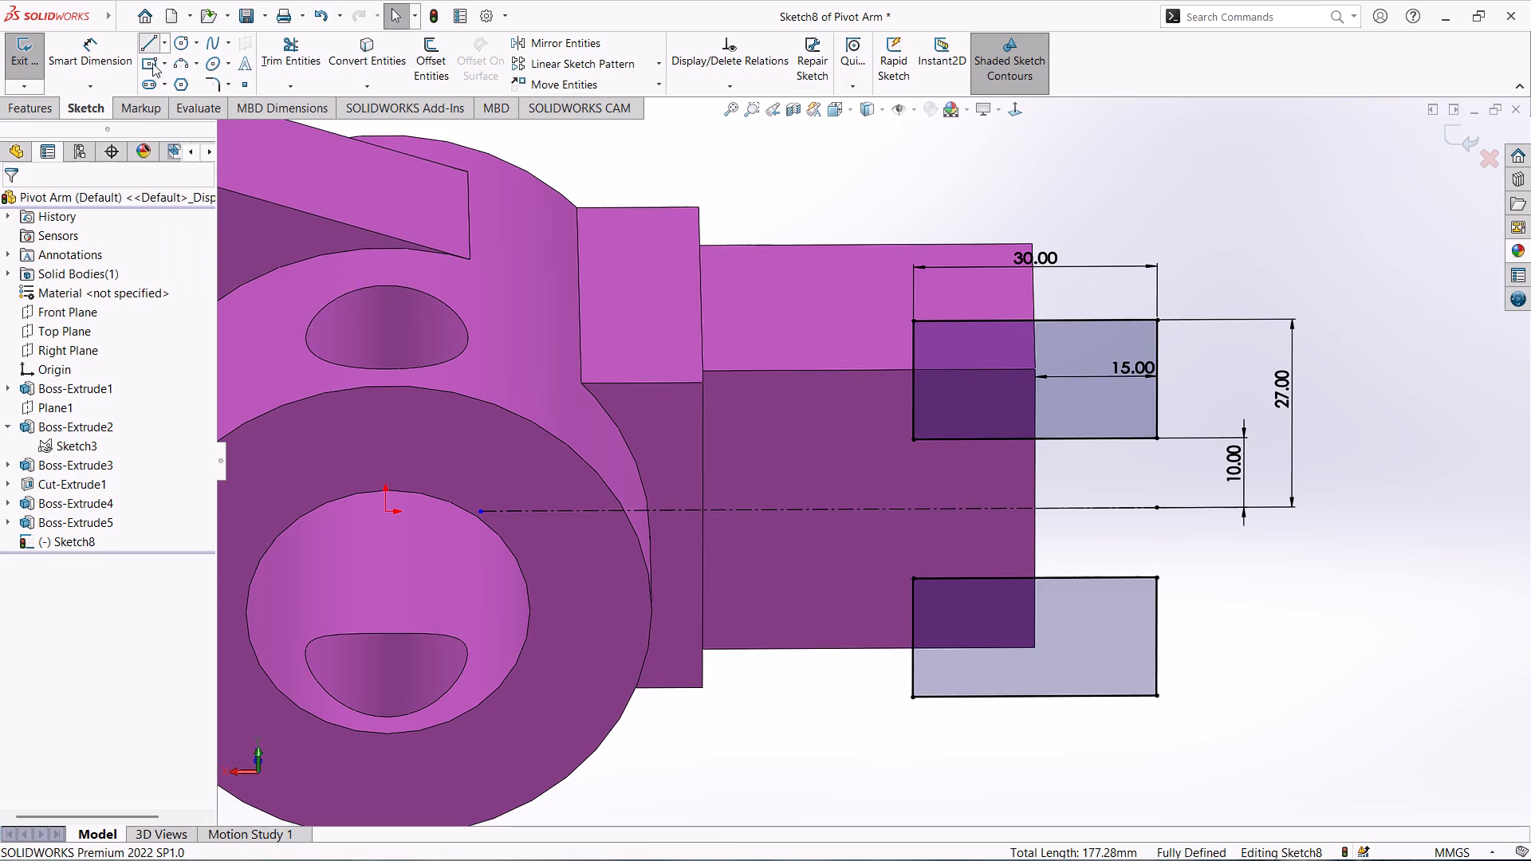
click(915, 442)
click(913, 580)
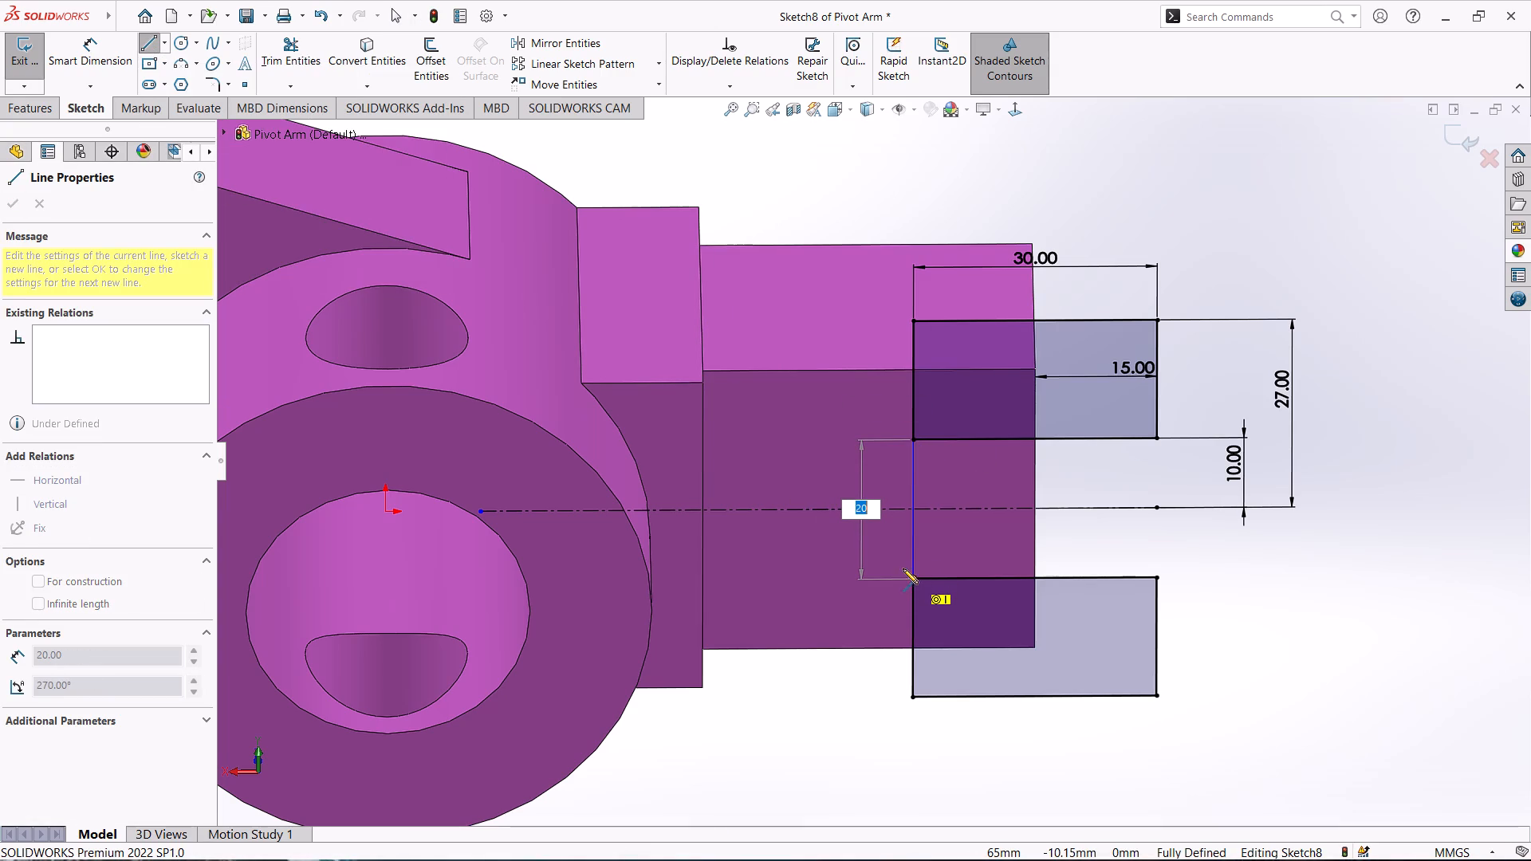
click(1035, 439)
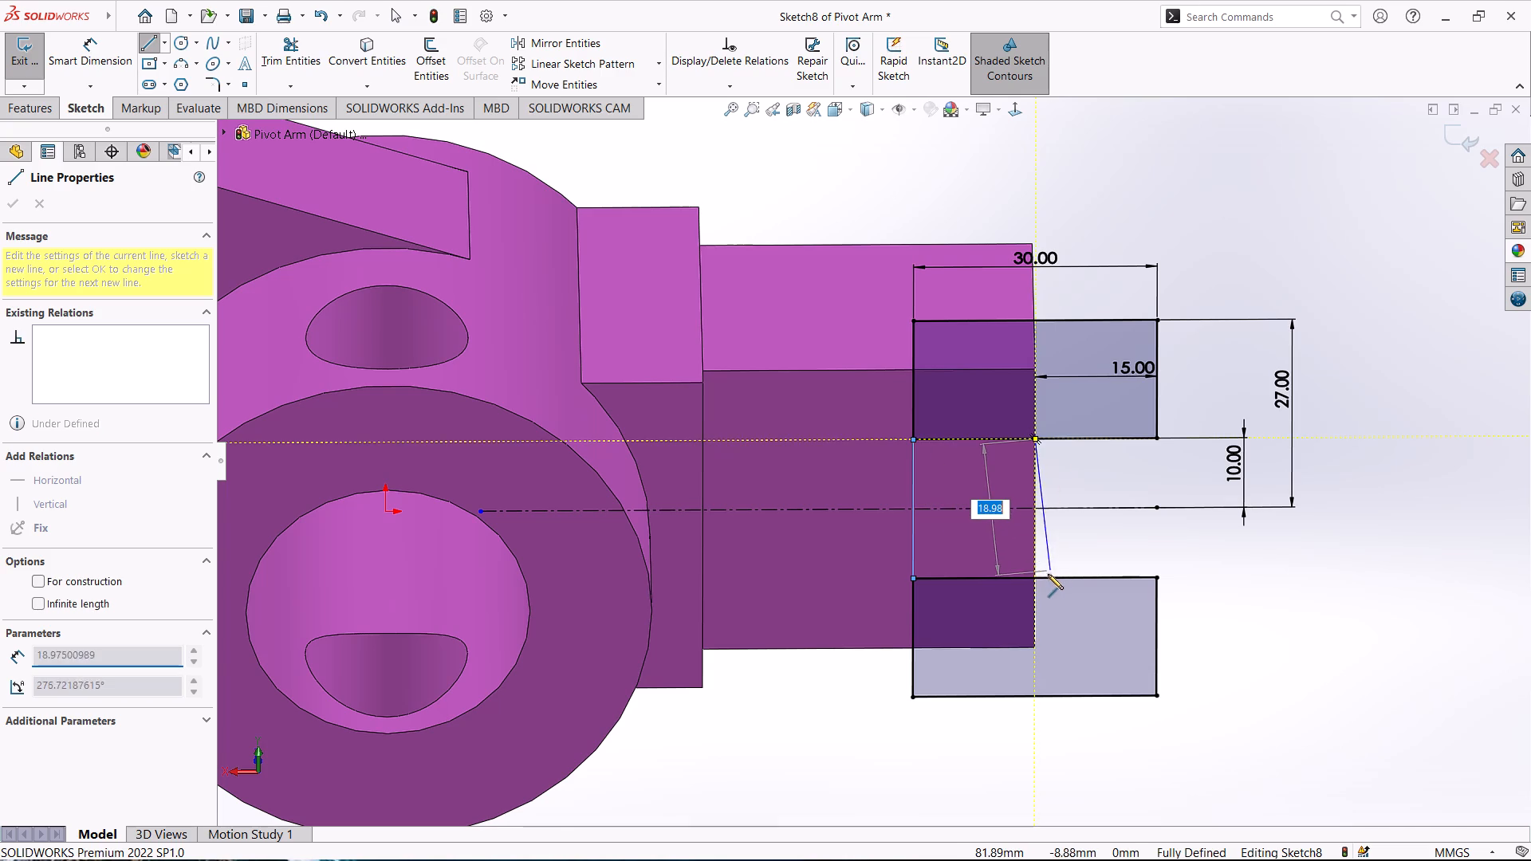
click(1034, 577)
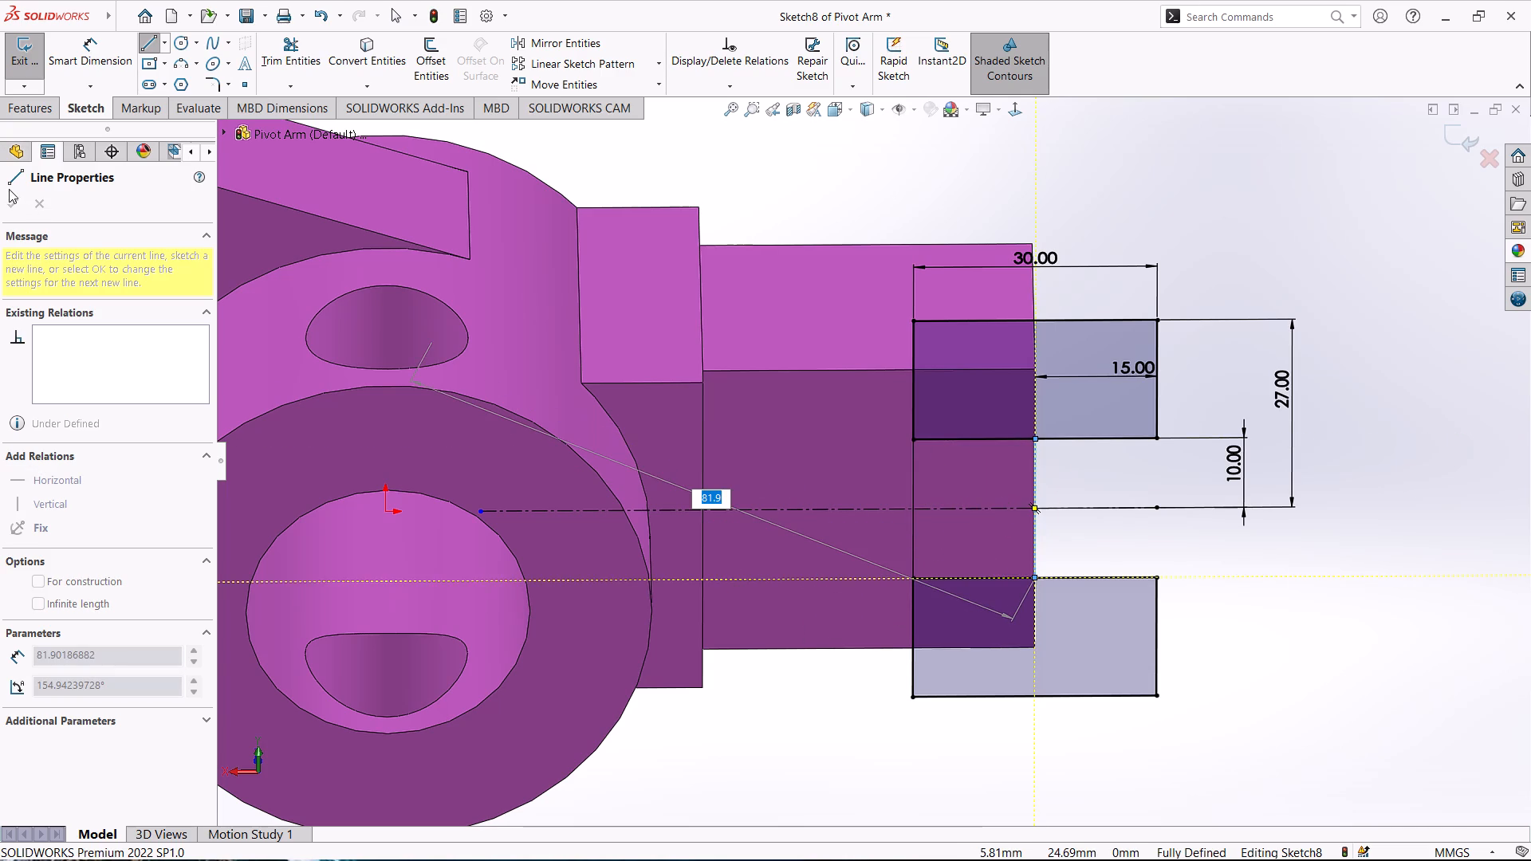
key(Escape)
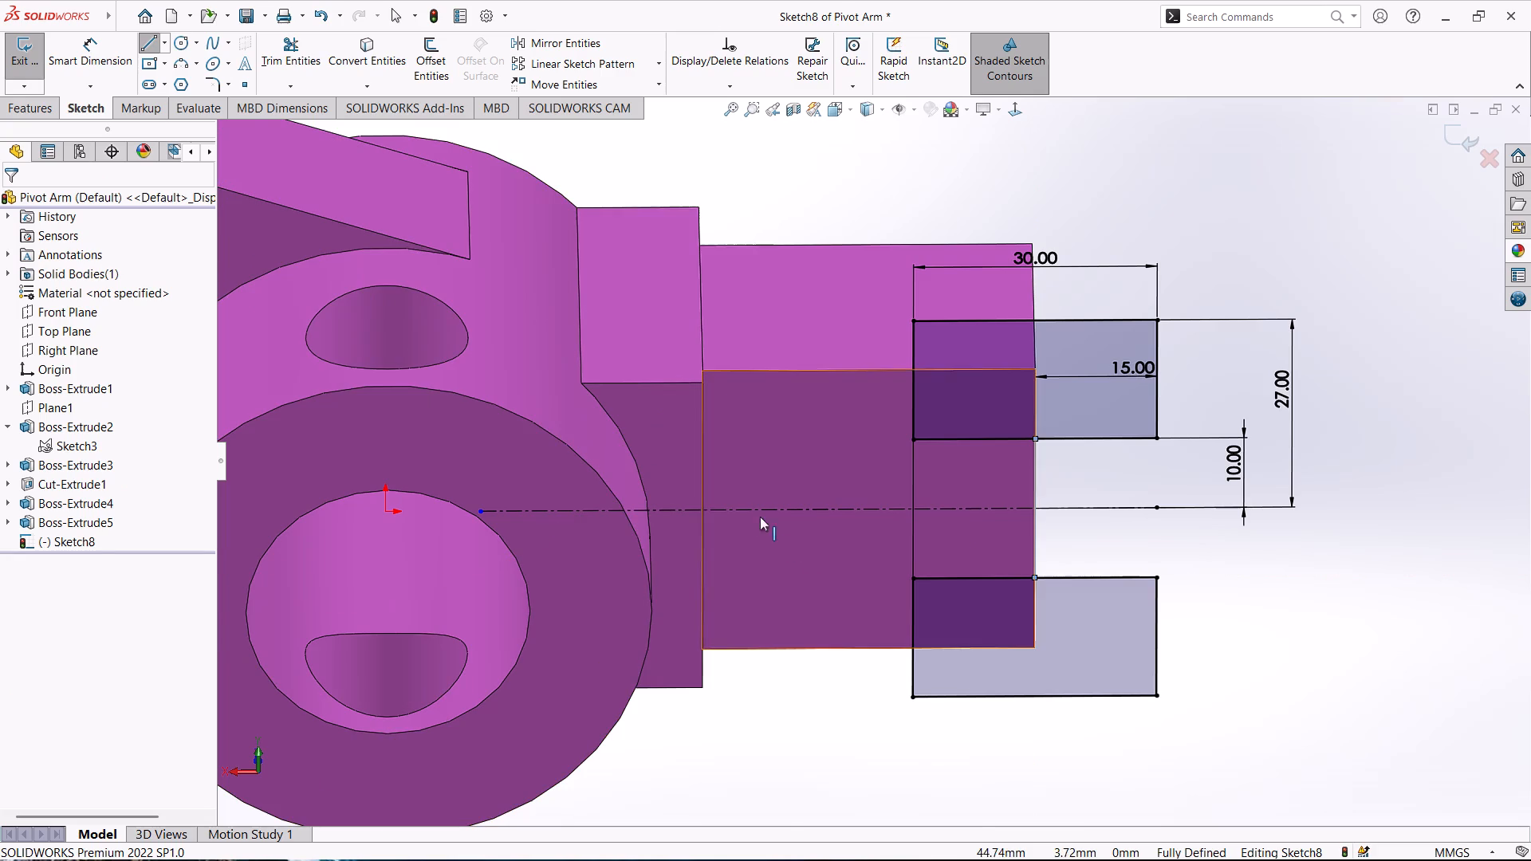
click(828, 723)
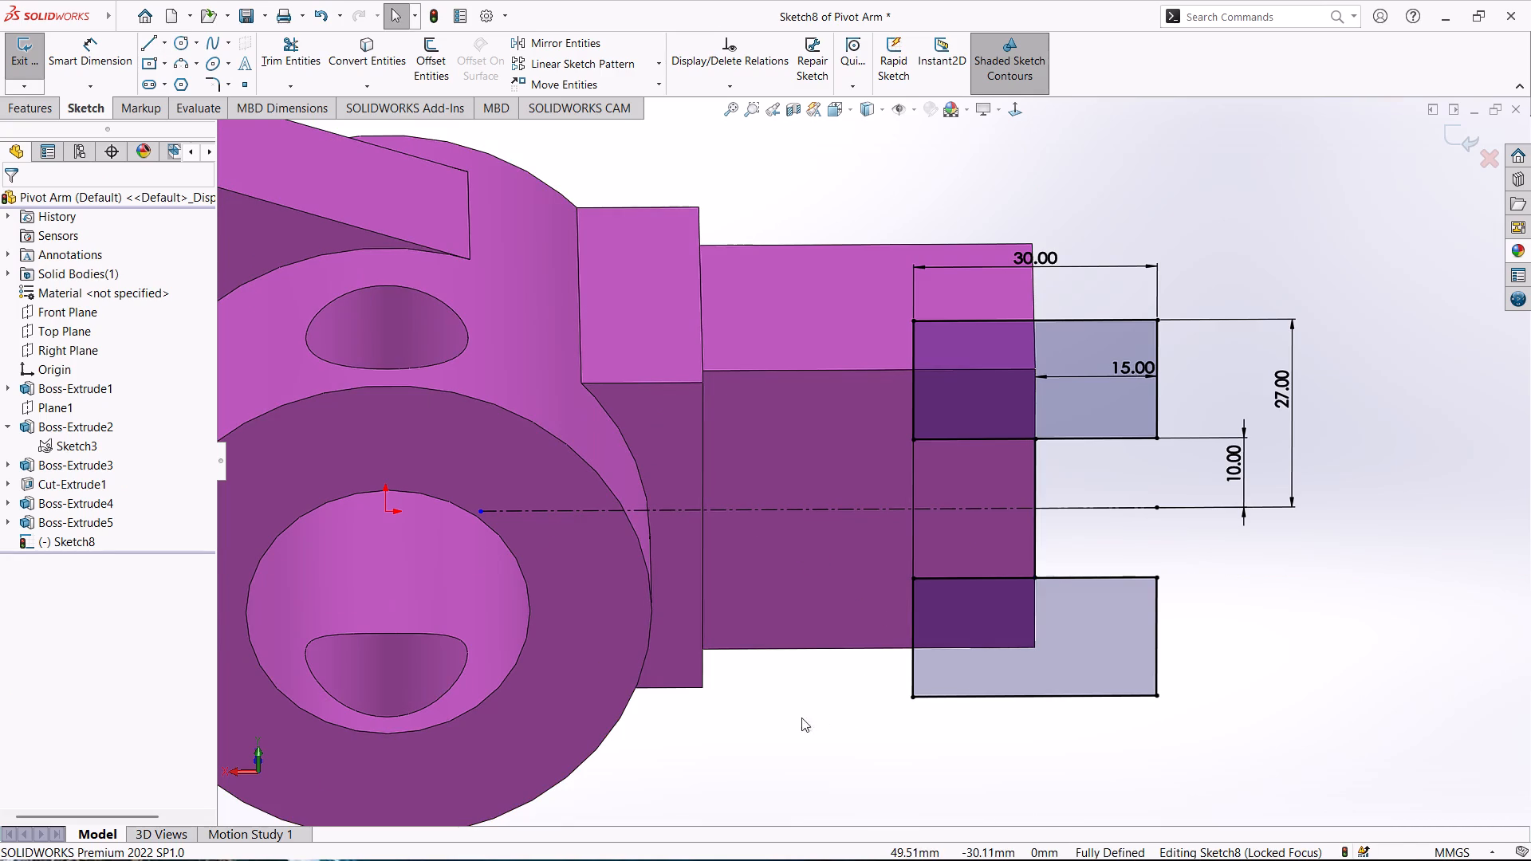
Exit the sketch and start a boss extrusion from the four regions that make up the two rectangular lug profiles.
scroll(821, 714, up, 1)
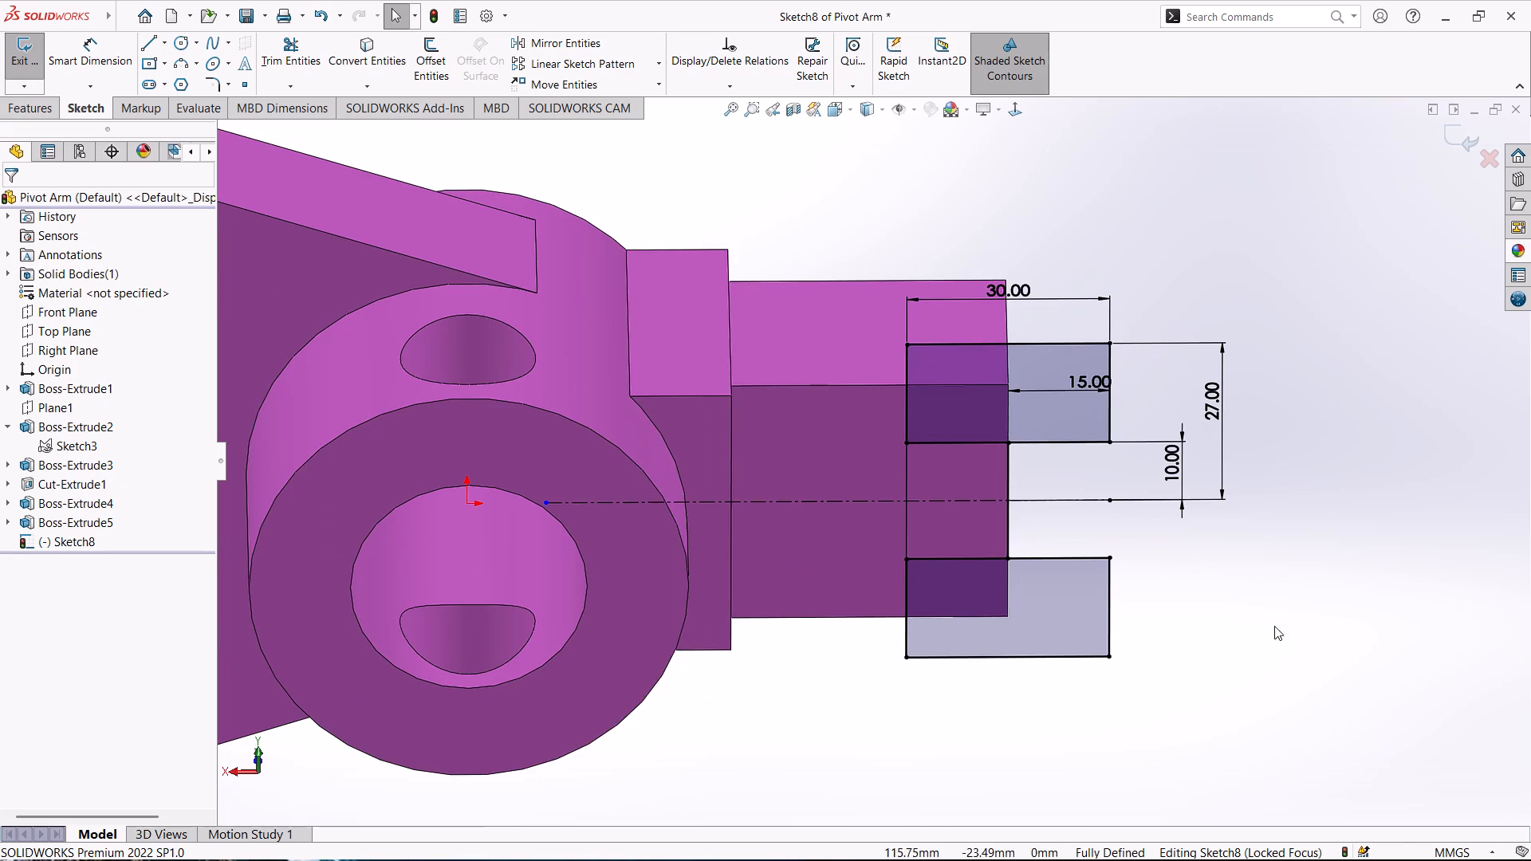
middle_drag(1288, 620, 1281, 520)
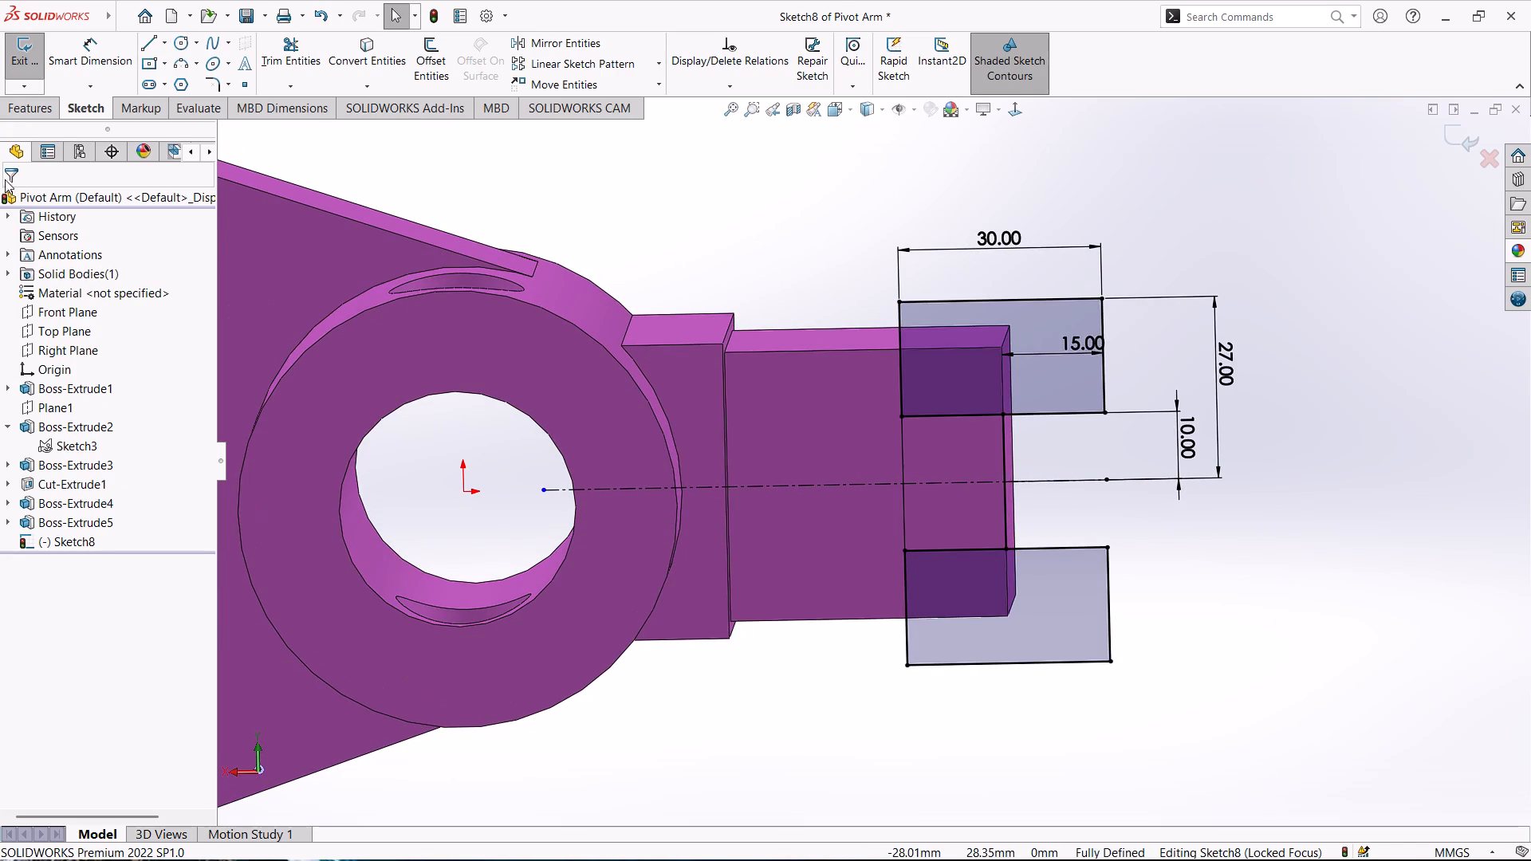
click(18, 53)
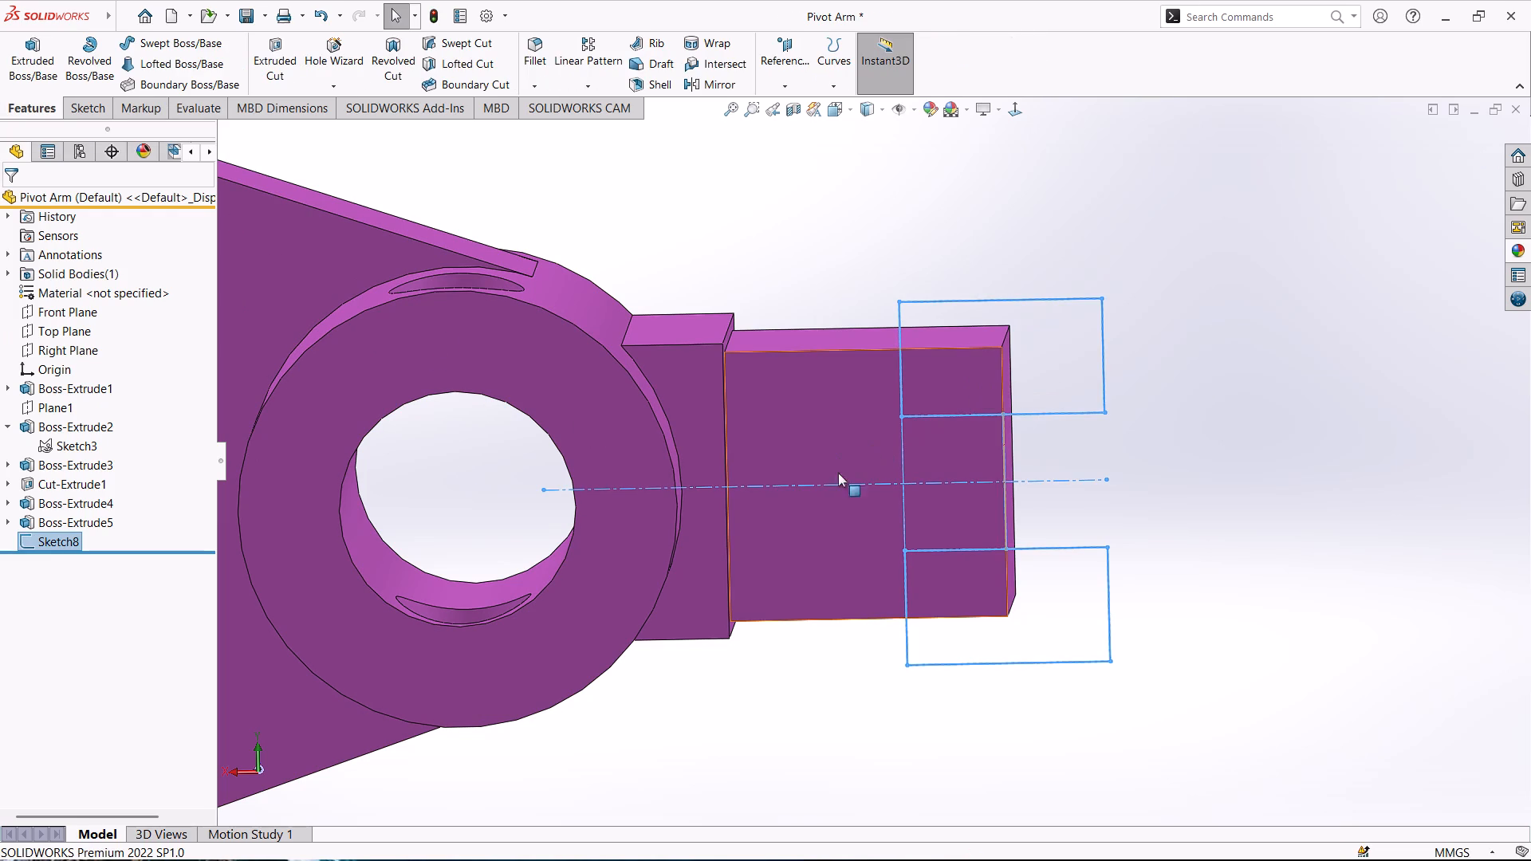
click(24, 65)
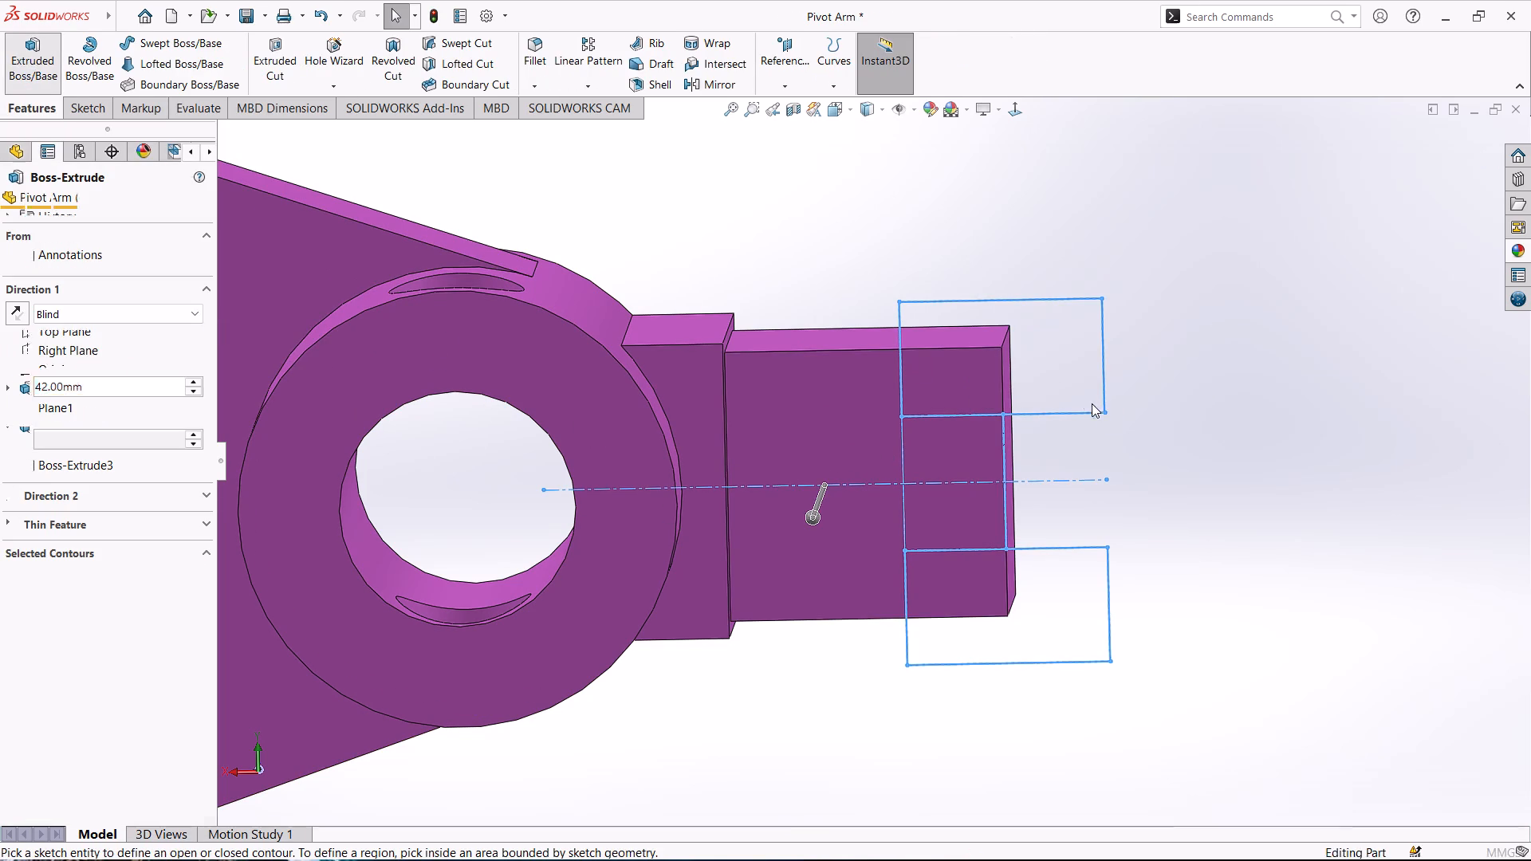
click(1067, 372)
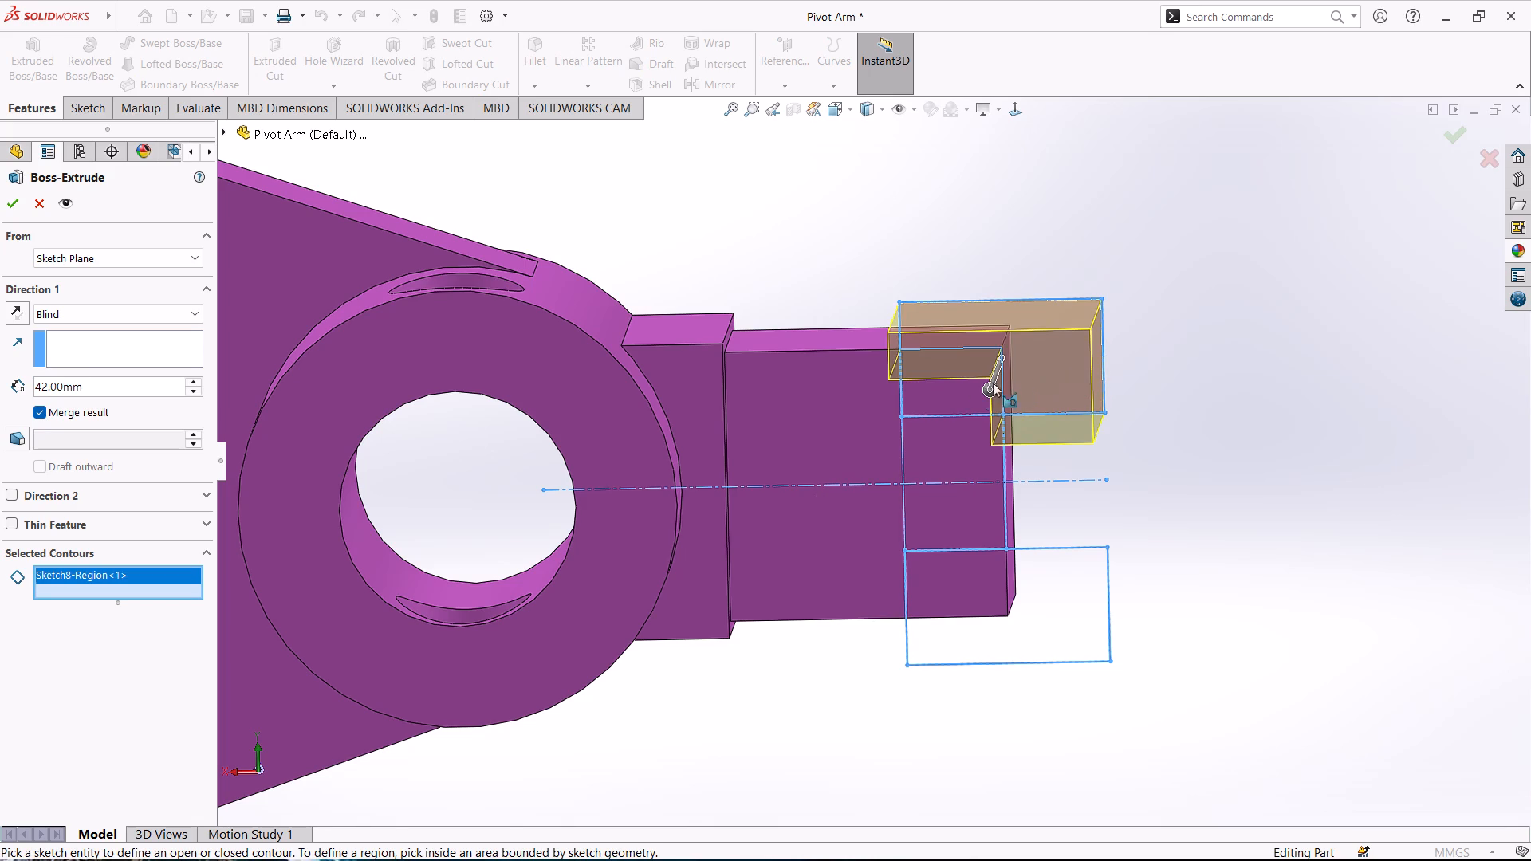
middle_drag(1132, 437, 1165, 382)
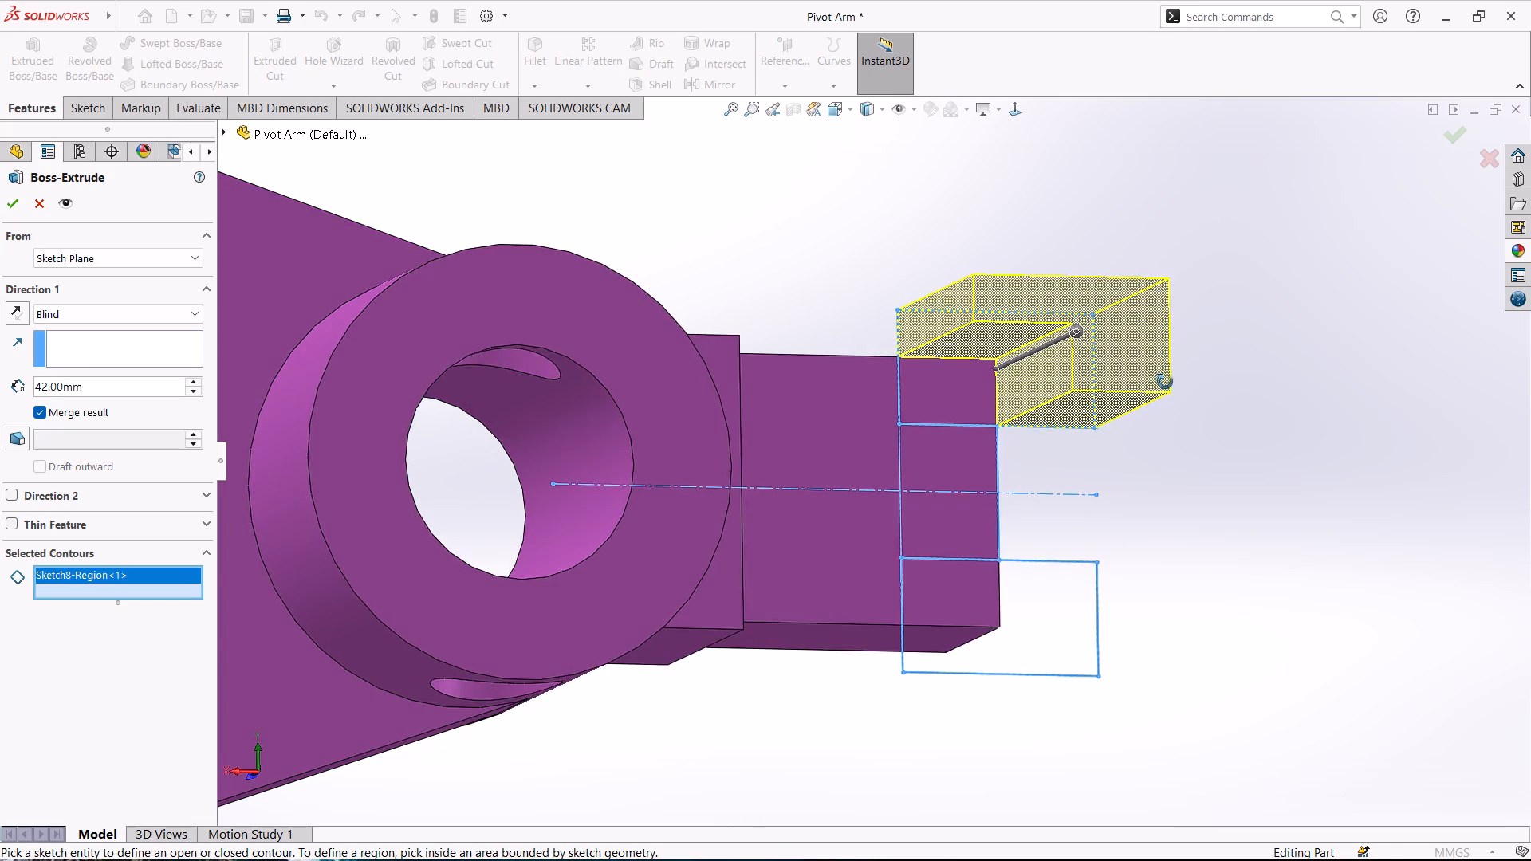
middle_drag(1165, 382, 1143, 395)
click(949, 391)
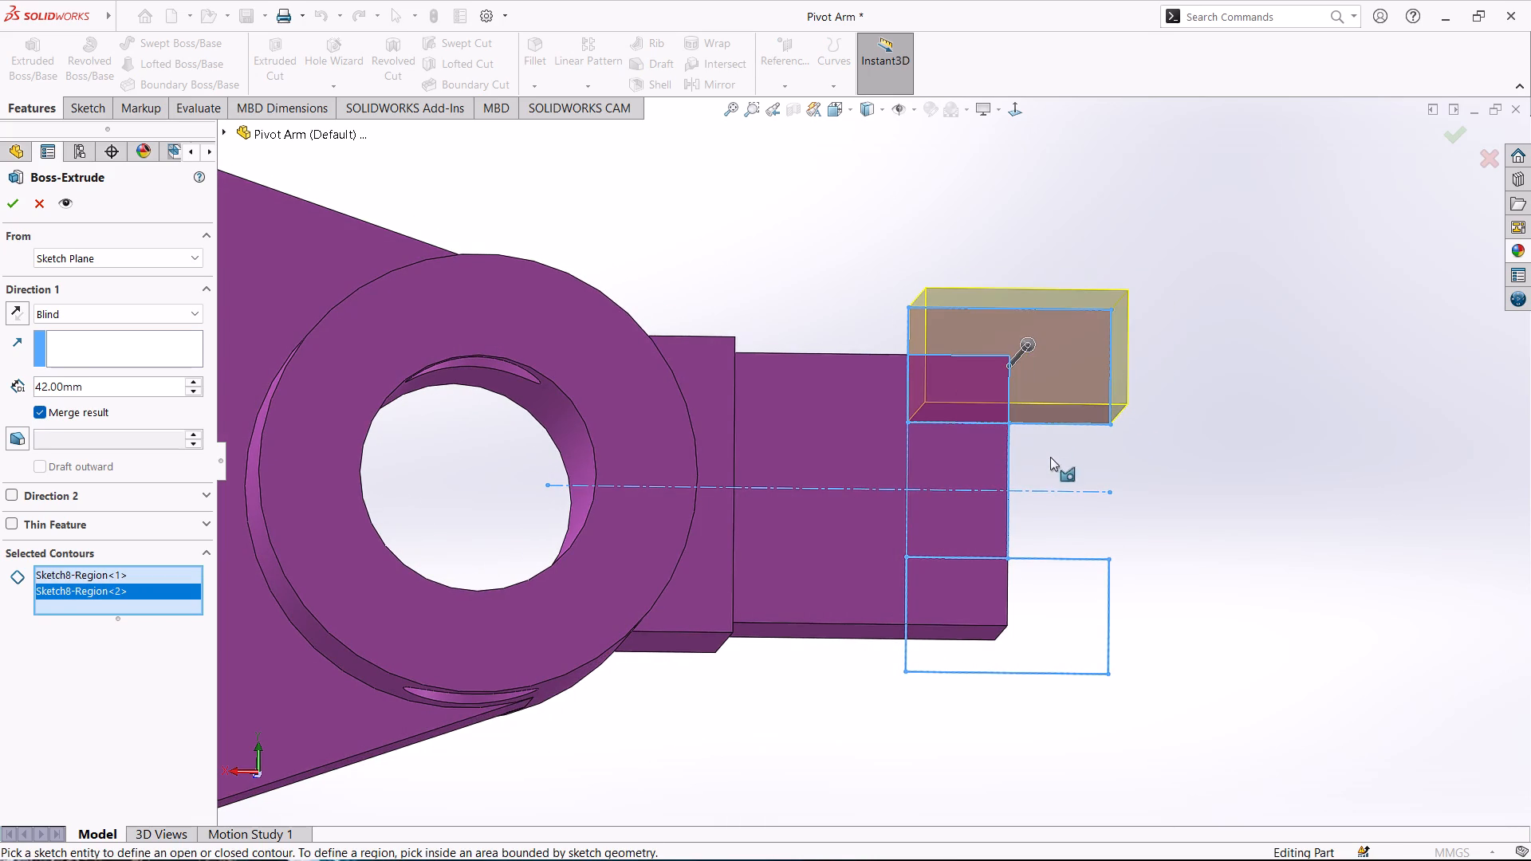
click(1035, 600)
click(982, 590)
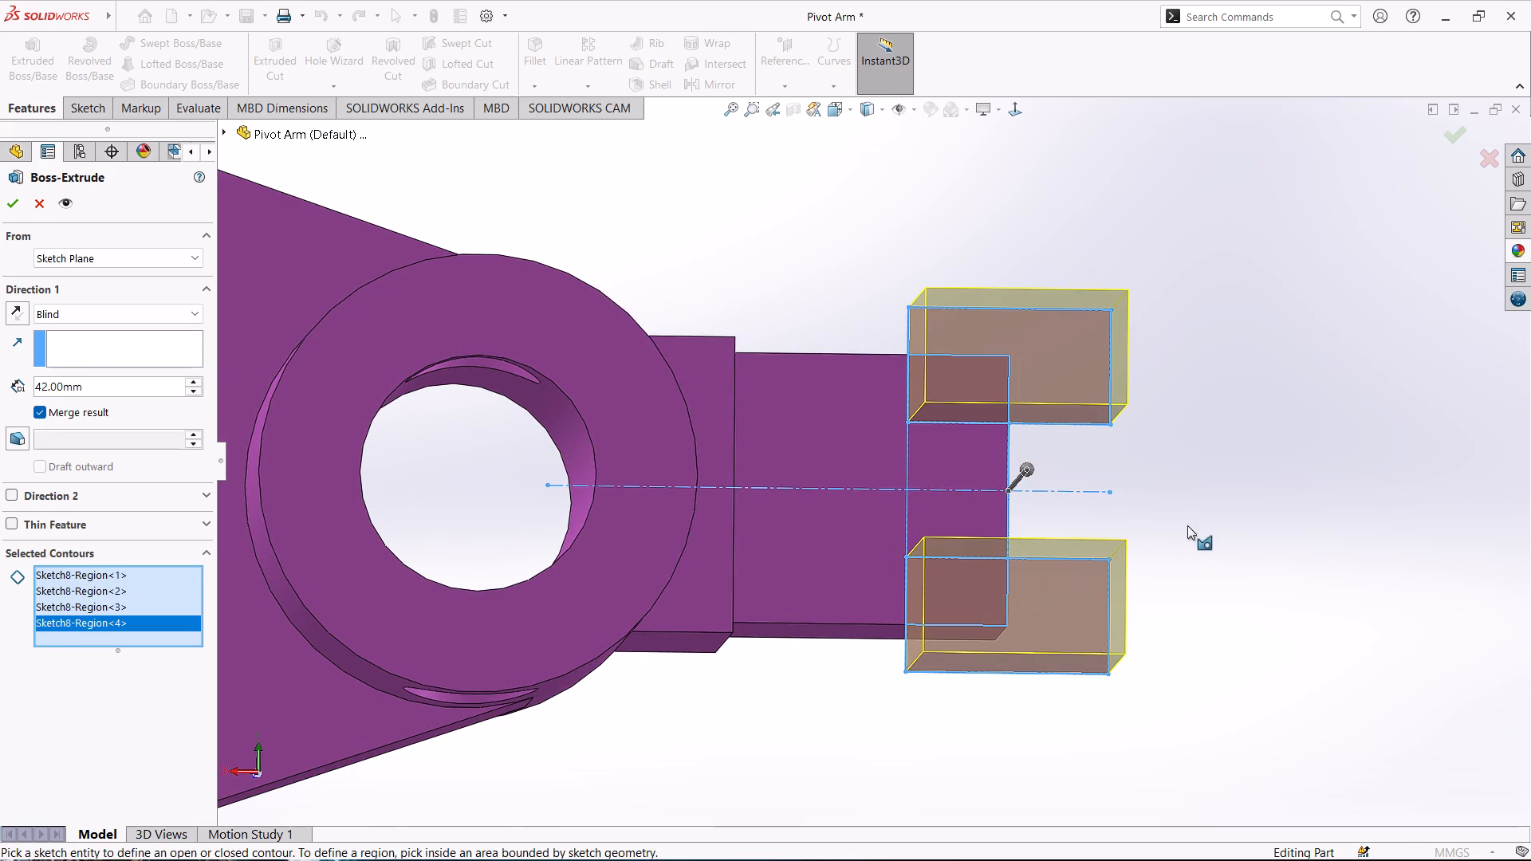
Reverse the extrusion direction and extrude the lug regions Up To Surface, ending at the block's opposite face.
middle_drag(1210, 486, 1202, 509)
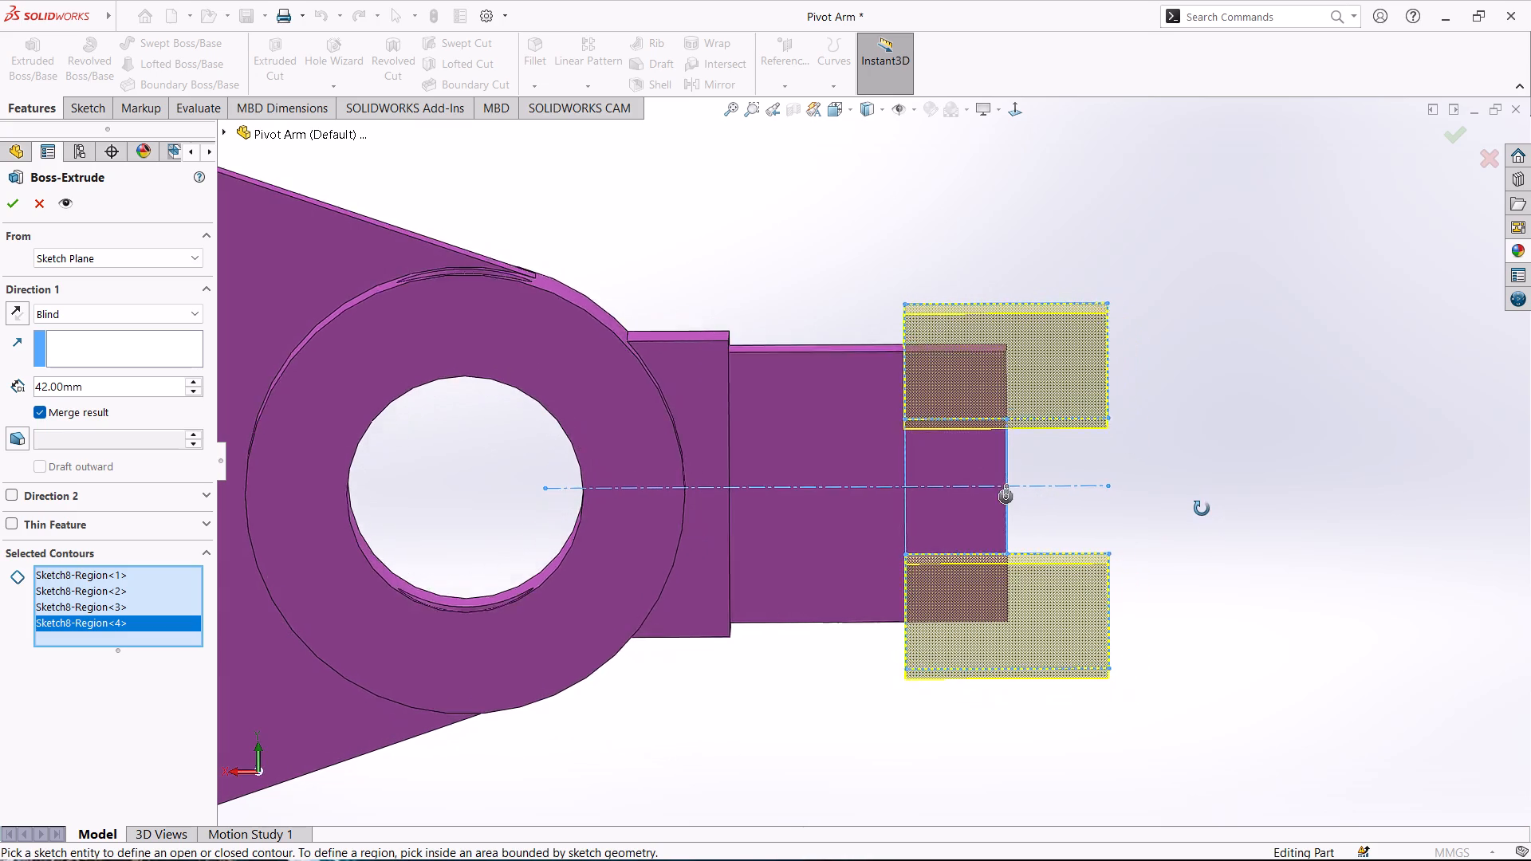
middle_drag(1202, 509, 1214, 509)
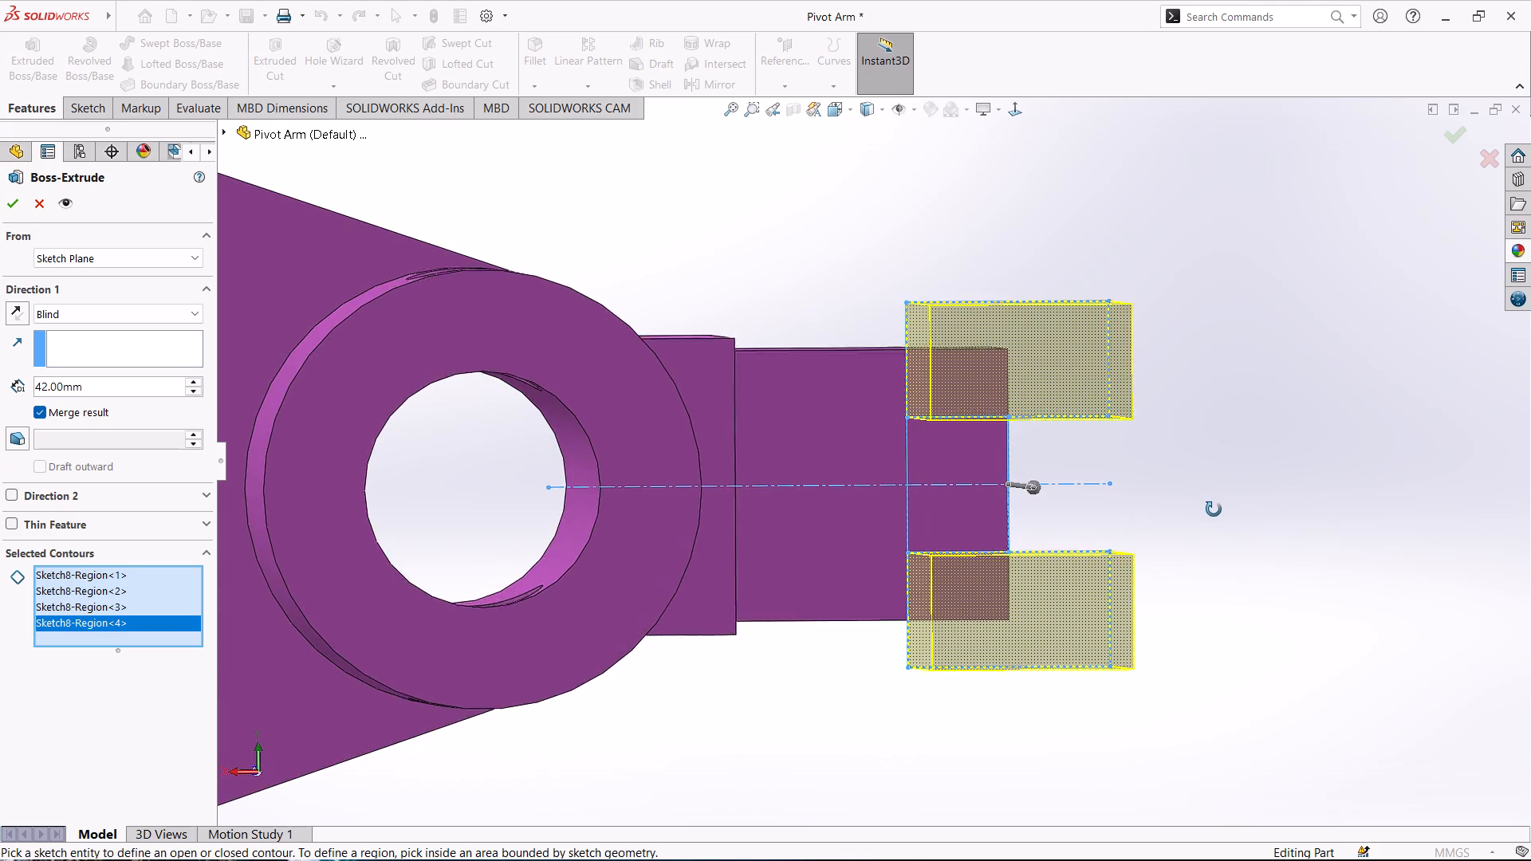
middle_drag(1214, 509, 1216, 618)
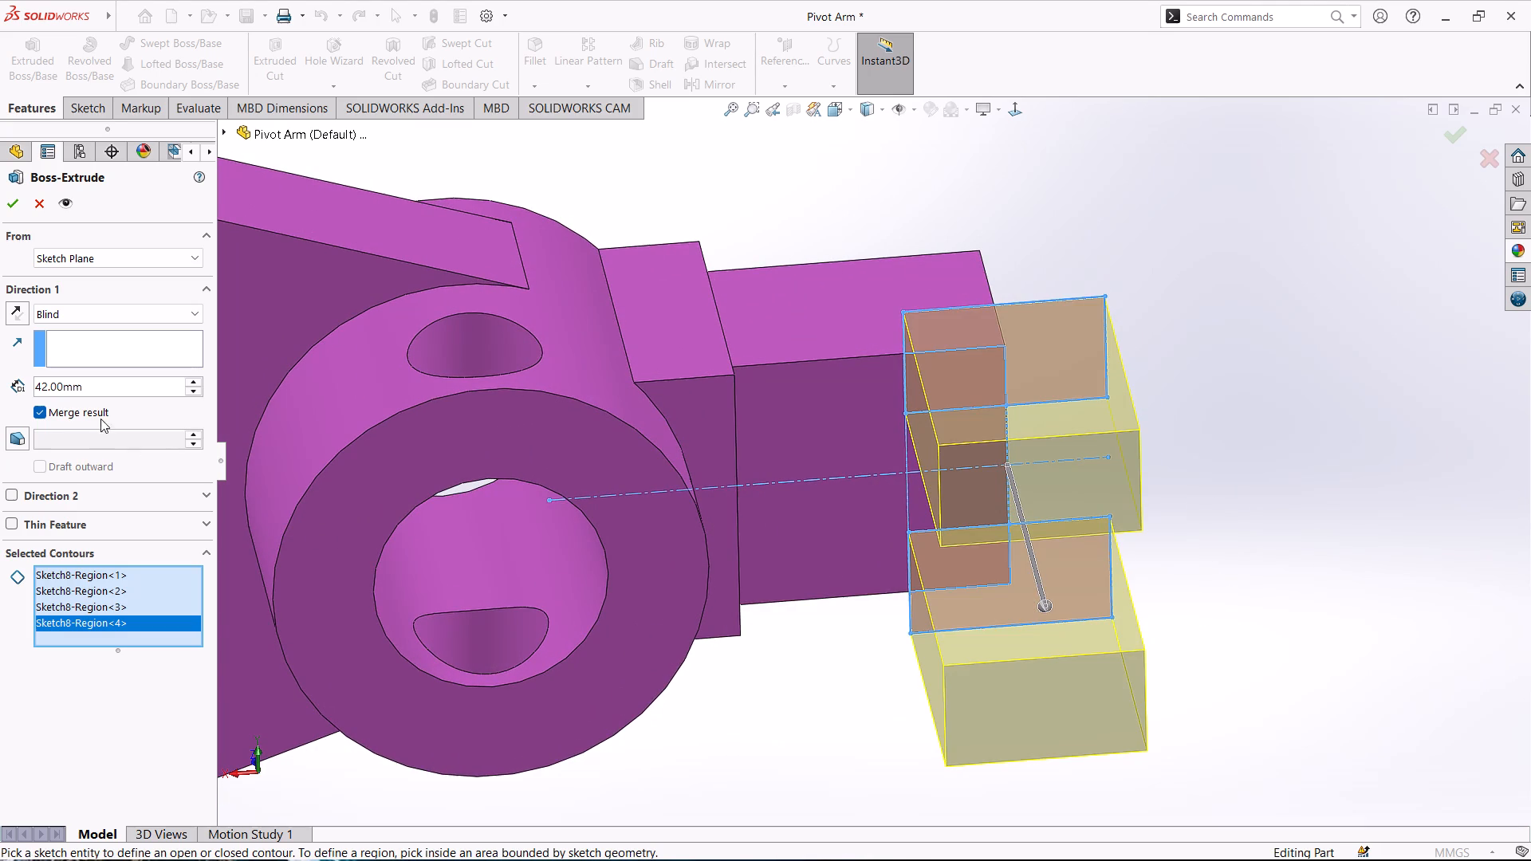
click(10, 315)
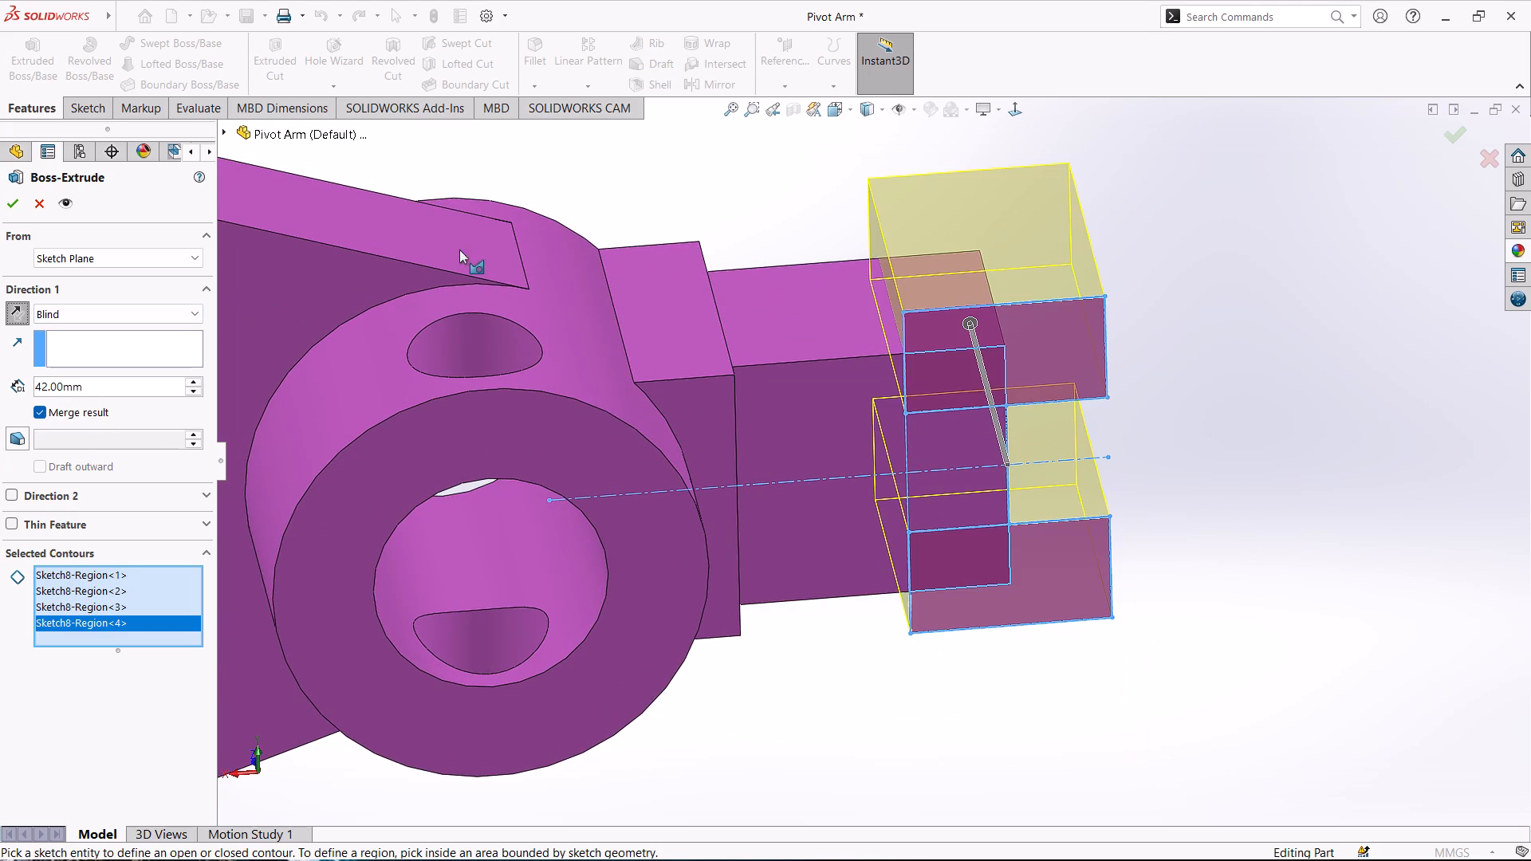
middle_drag(663, 151, 666, 472)
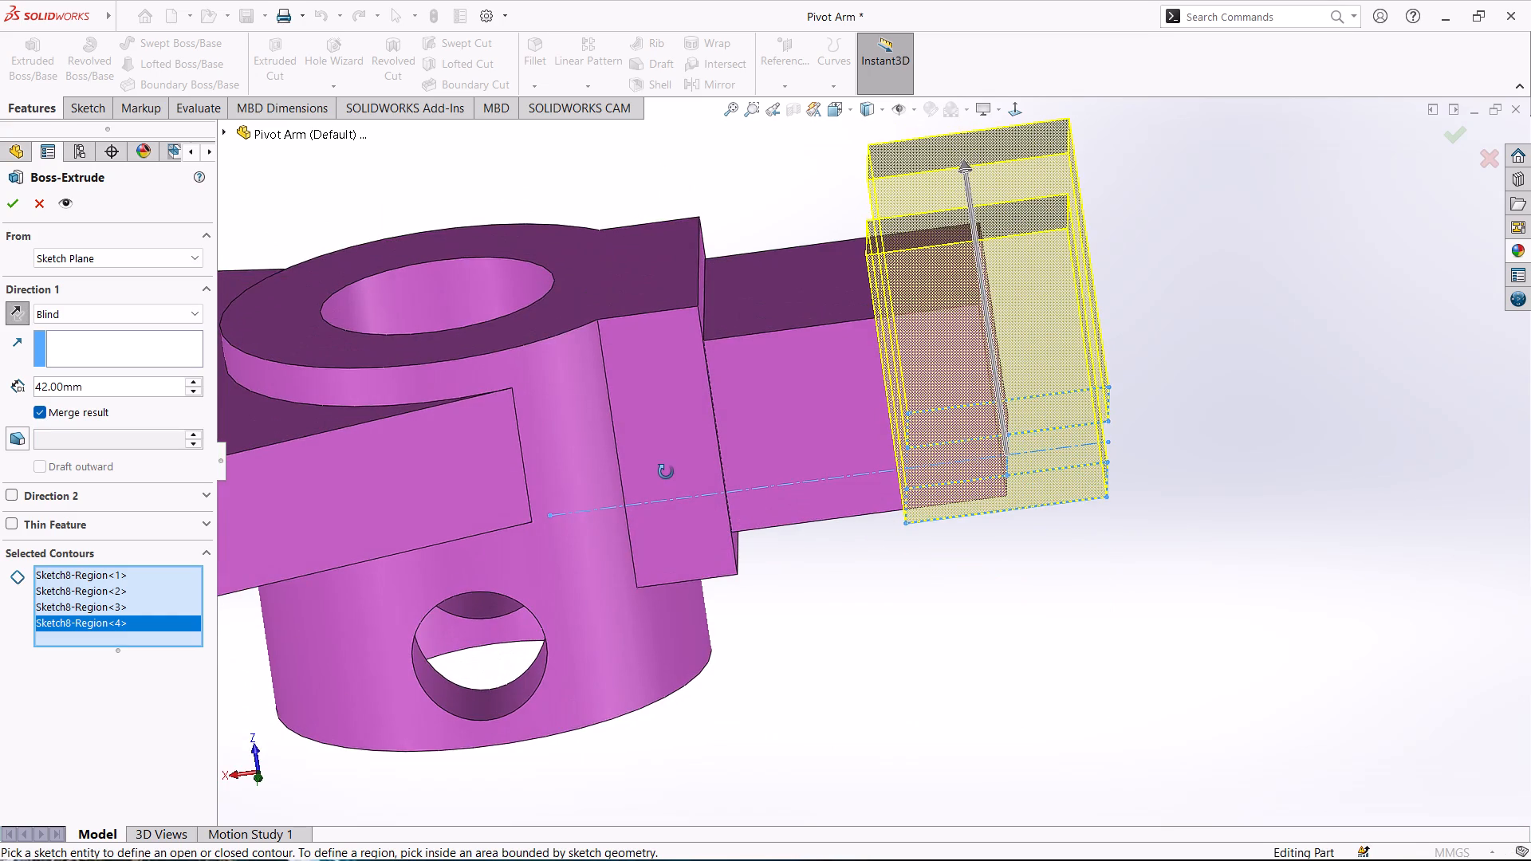
middle_drag(666, 472, 667, 478)
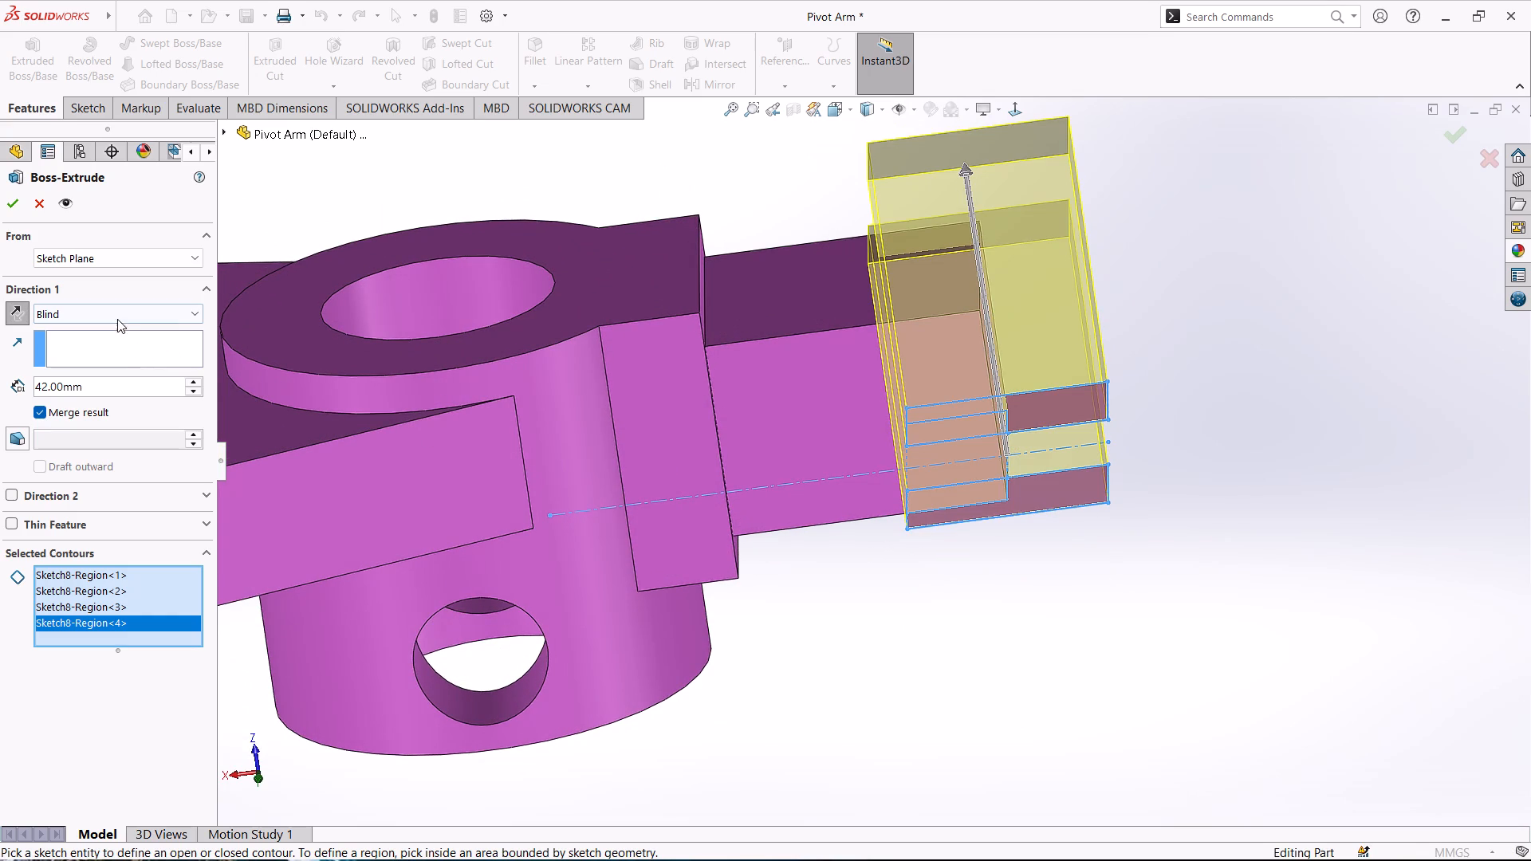
click(118, 311)
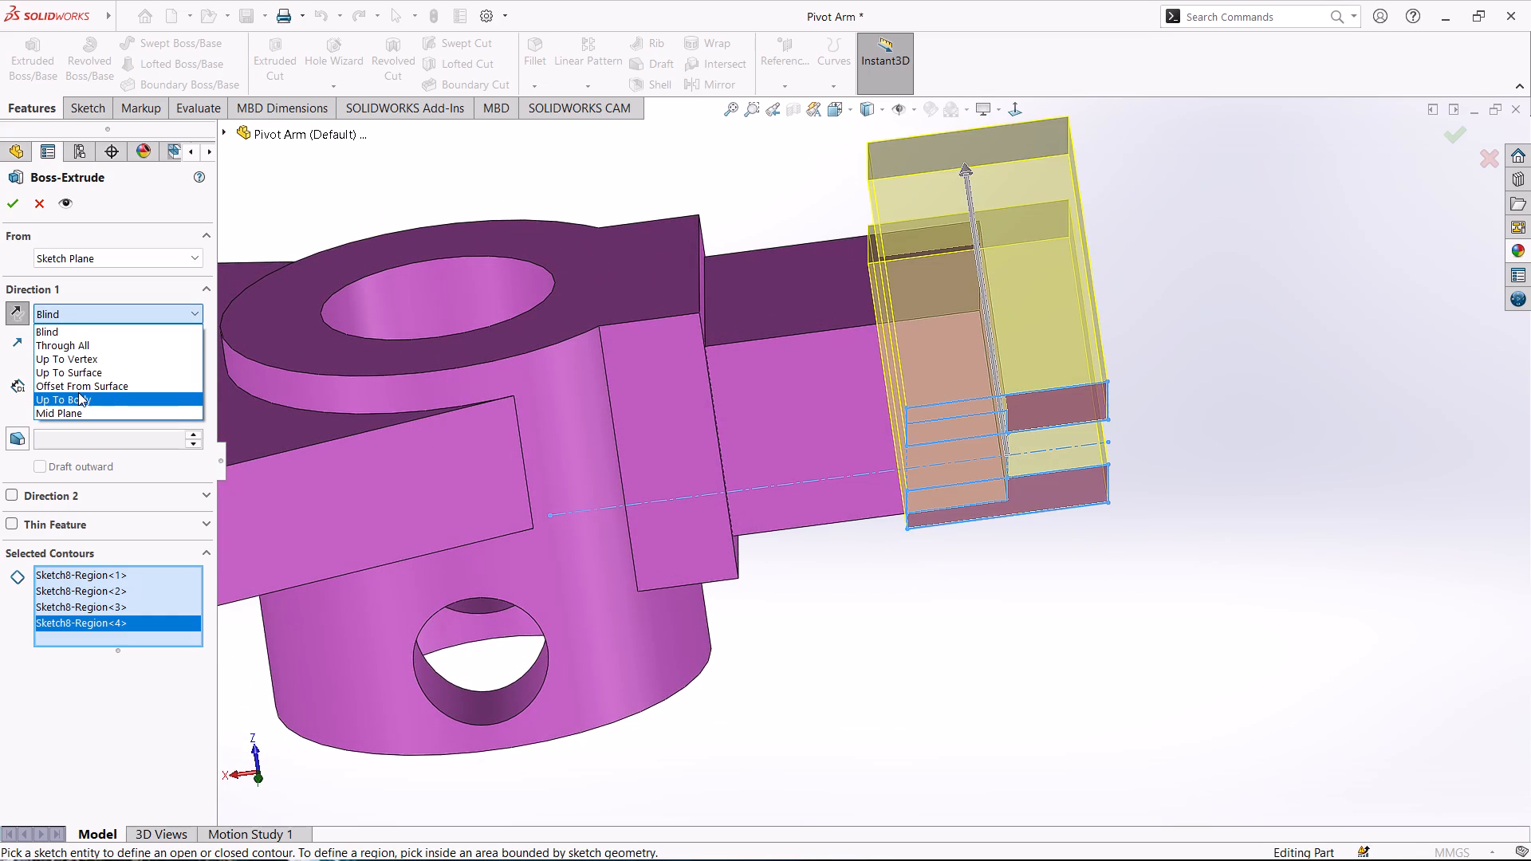
click(90, 370)
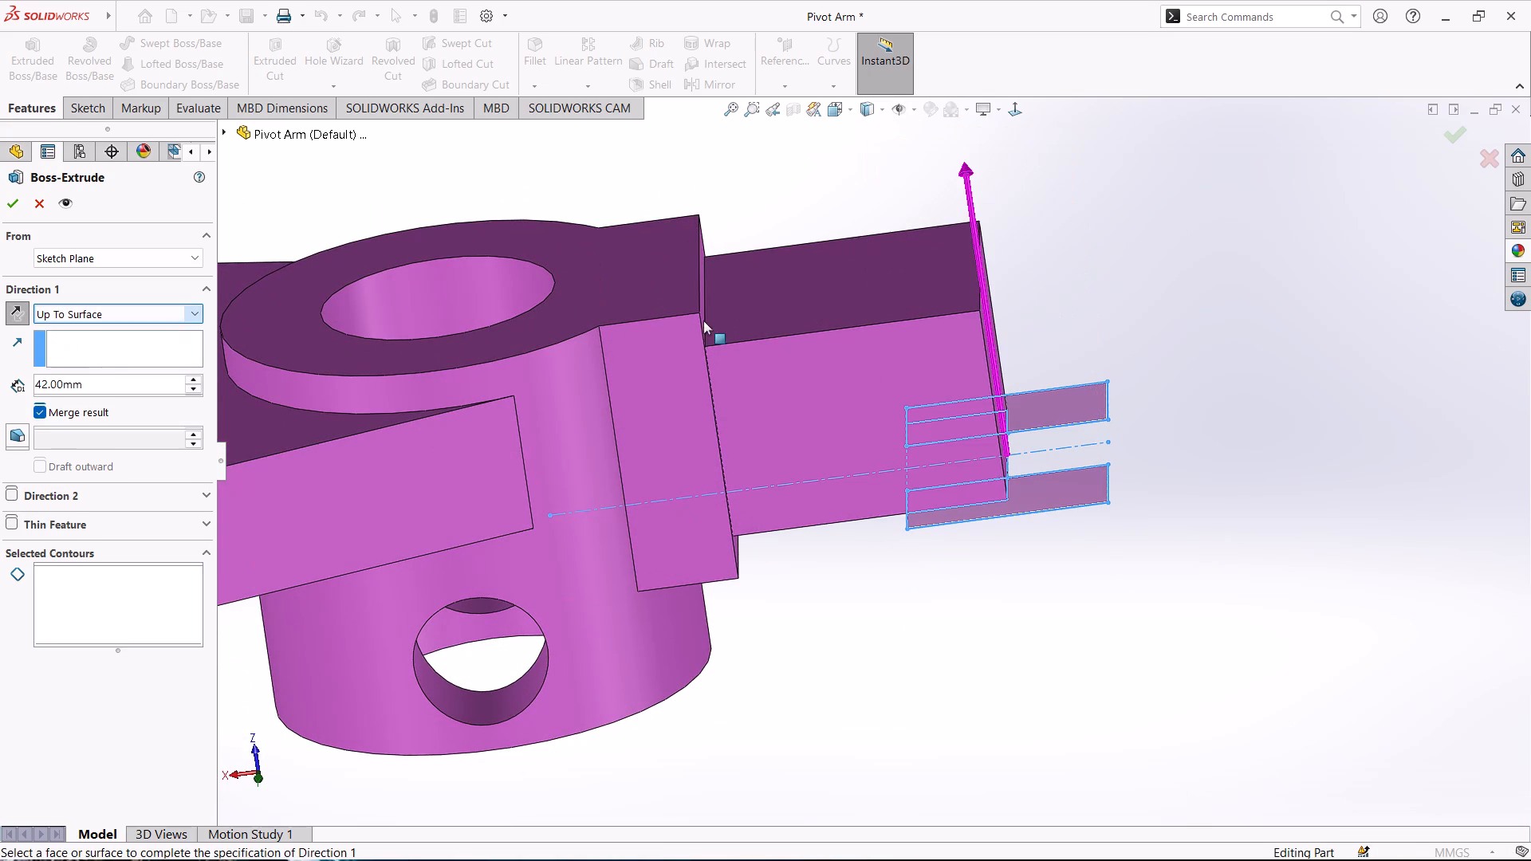
click(827, 279)
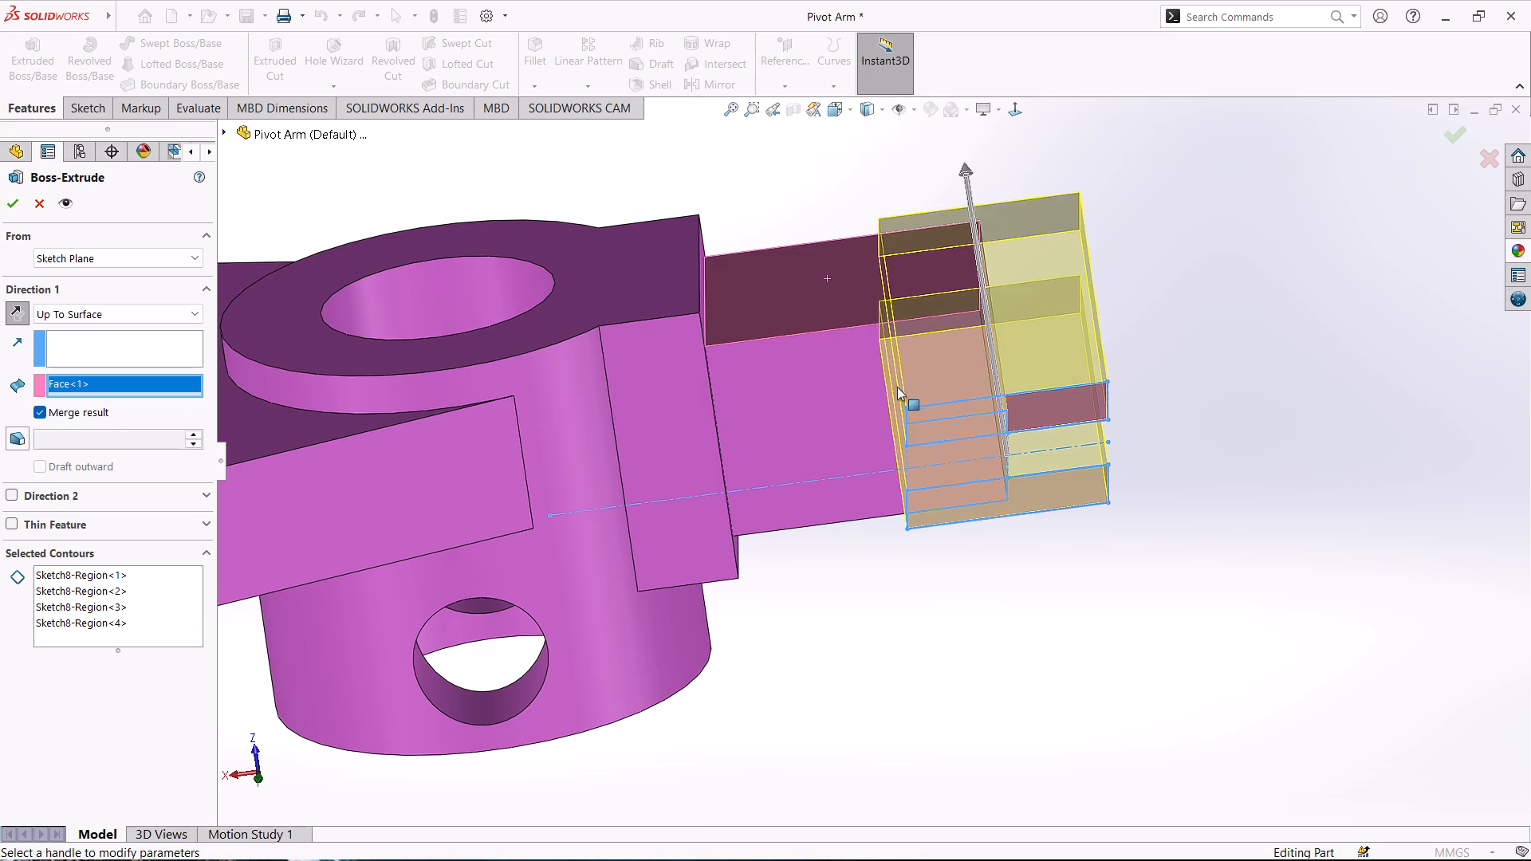
click(15, 211)
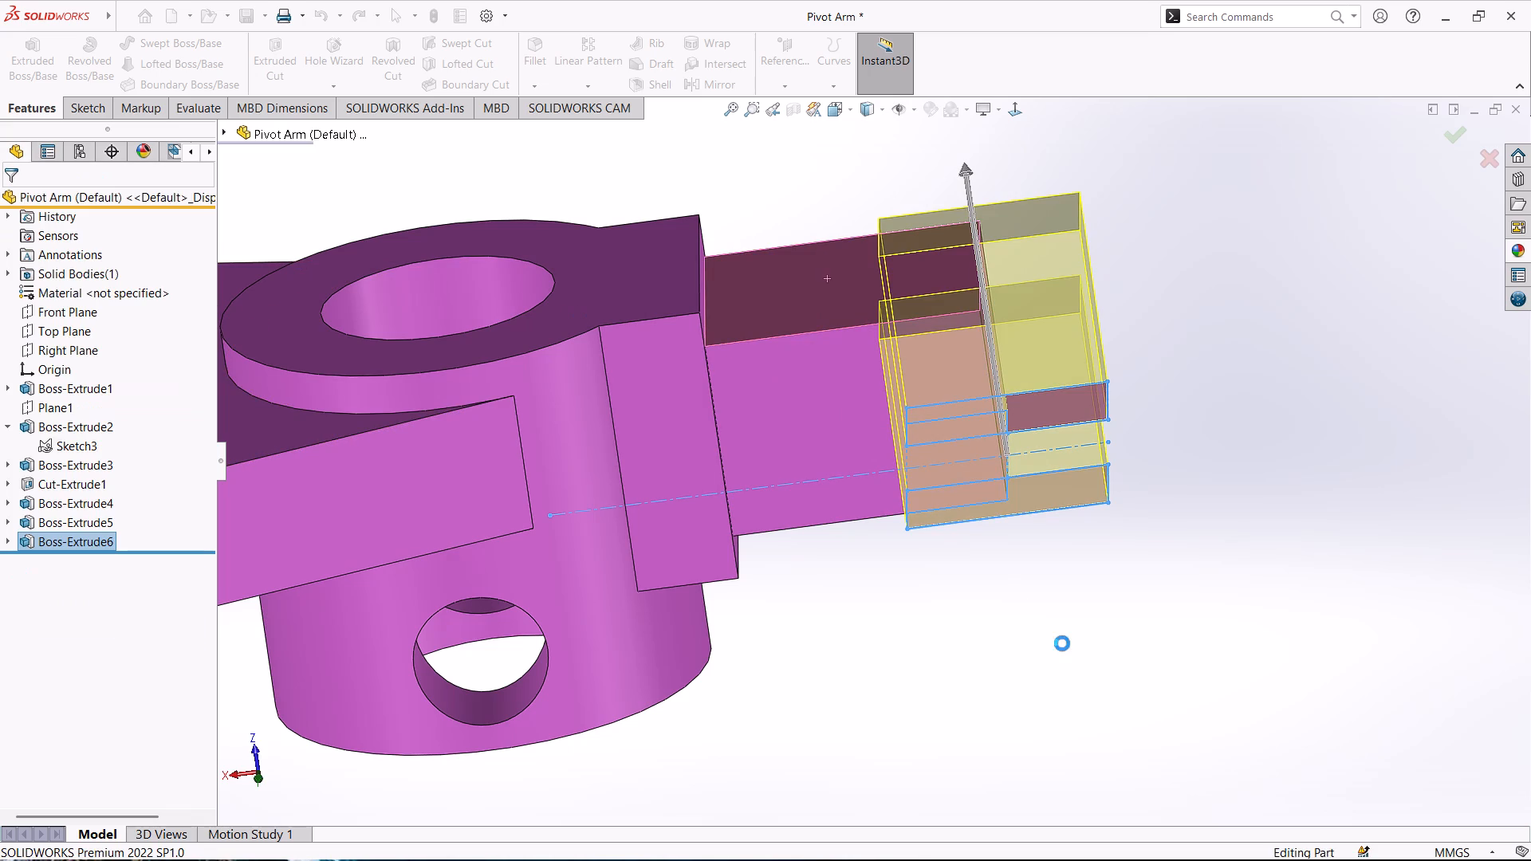
Examine the two extruded lugs and the gap between them from several angles.
middle_drag(969, 620, 997, 802)
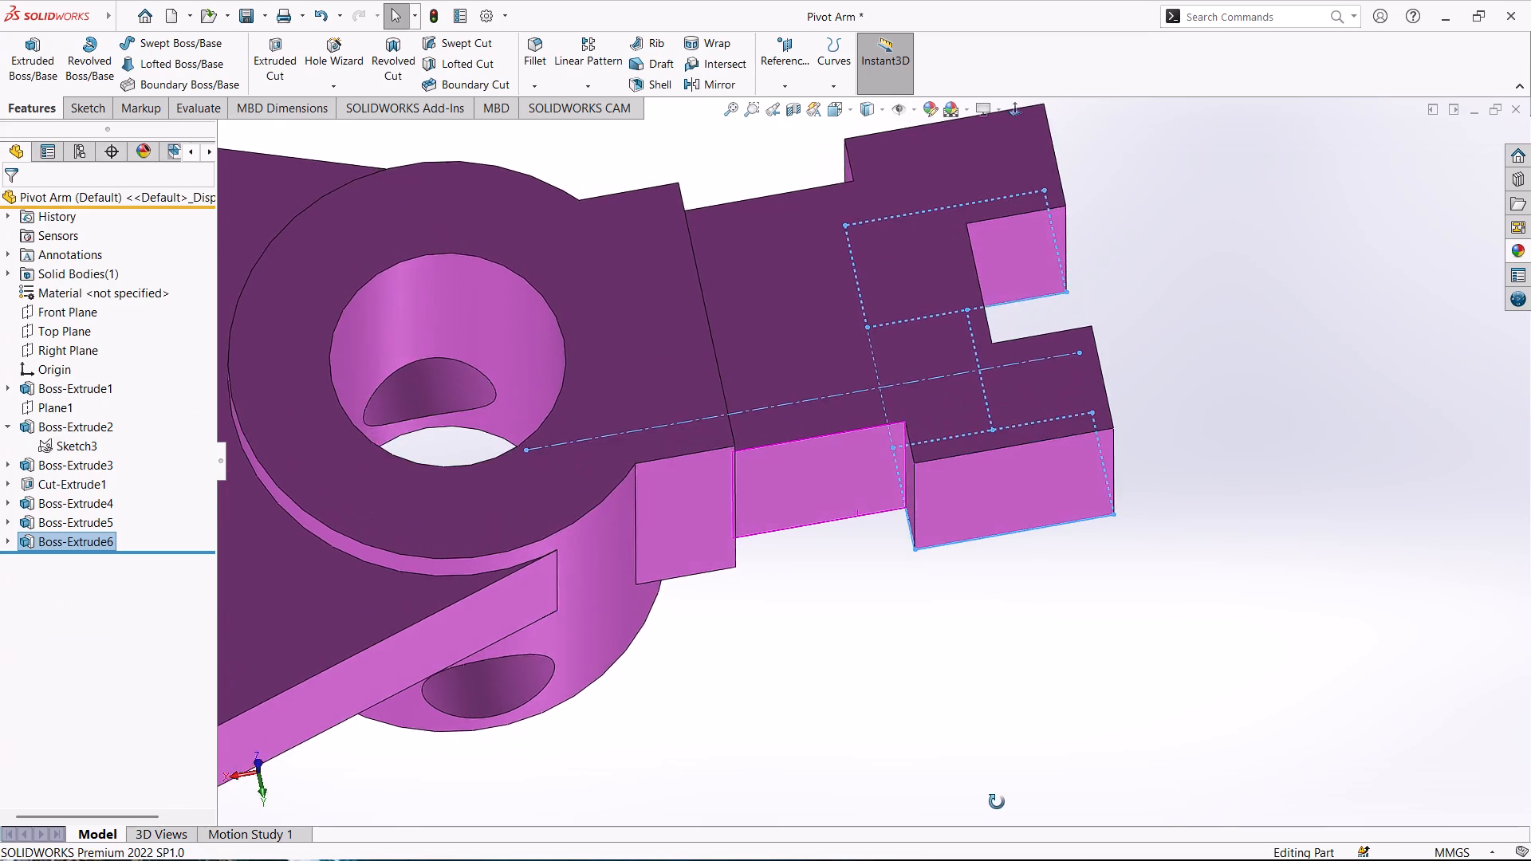
middle_drag(997, 802, 865, 330)
scroll(1055, 561, down, 1)
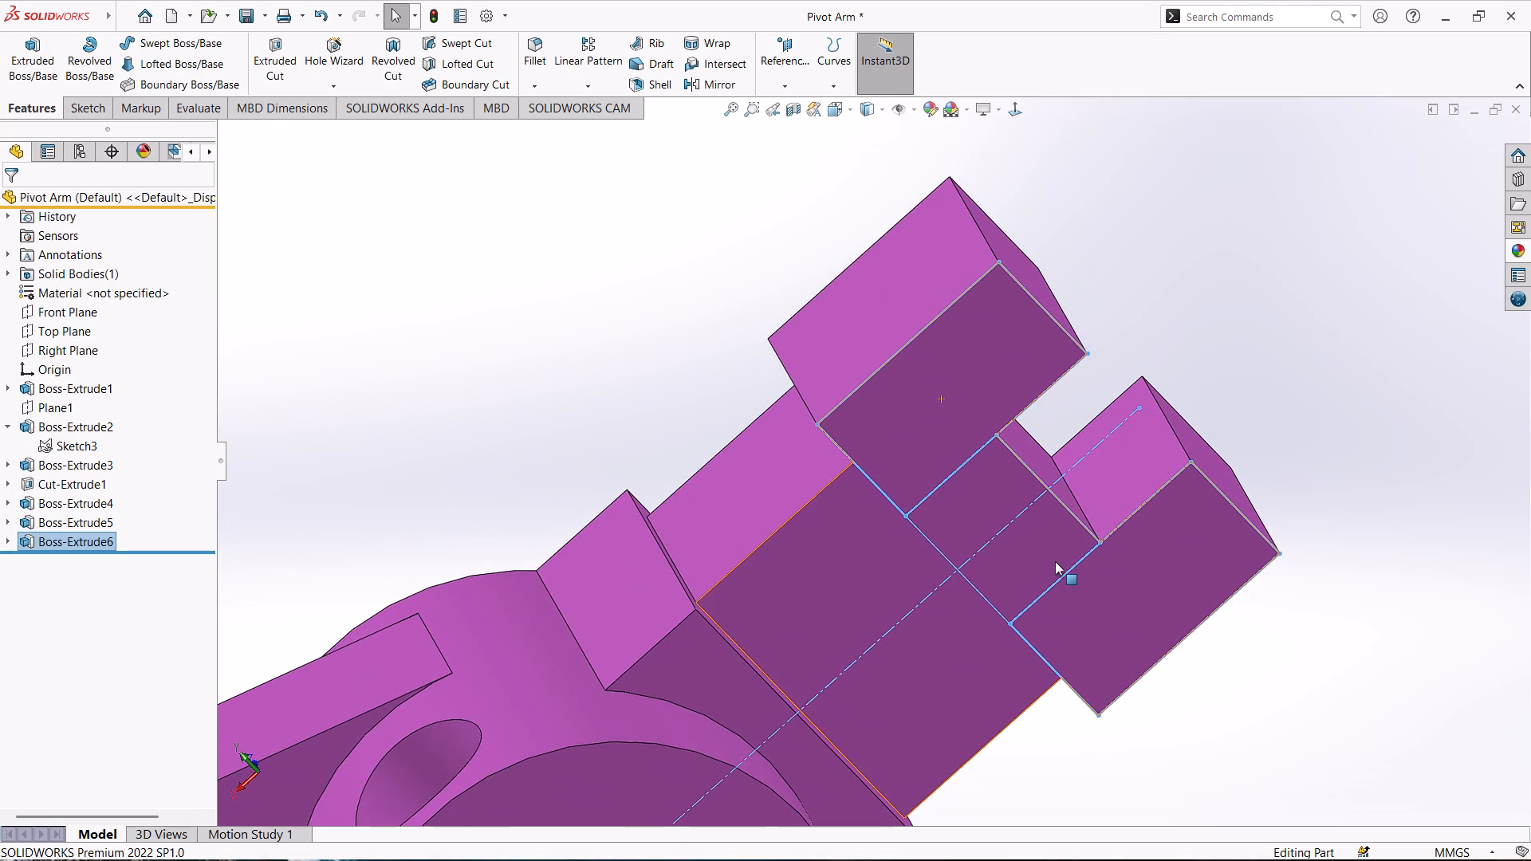
scroll(1077, 635, up, 2)
middle_drag(1096, 710, 1048, 530)
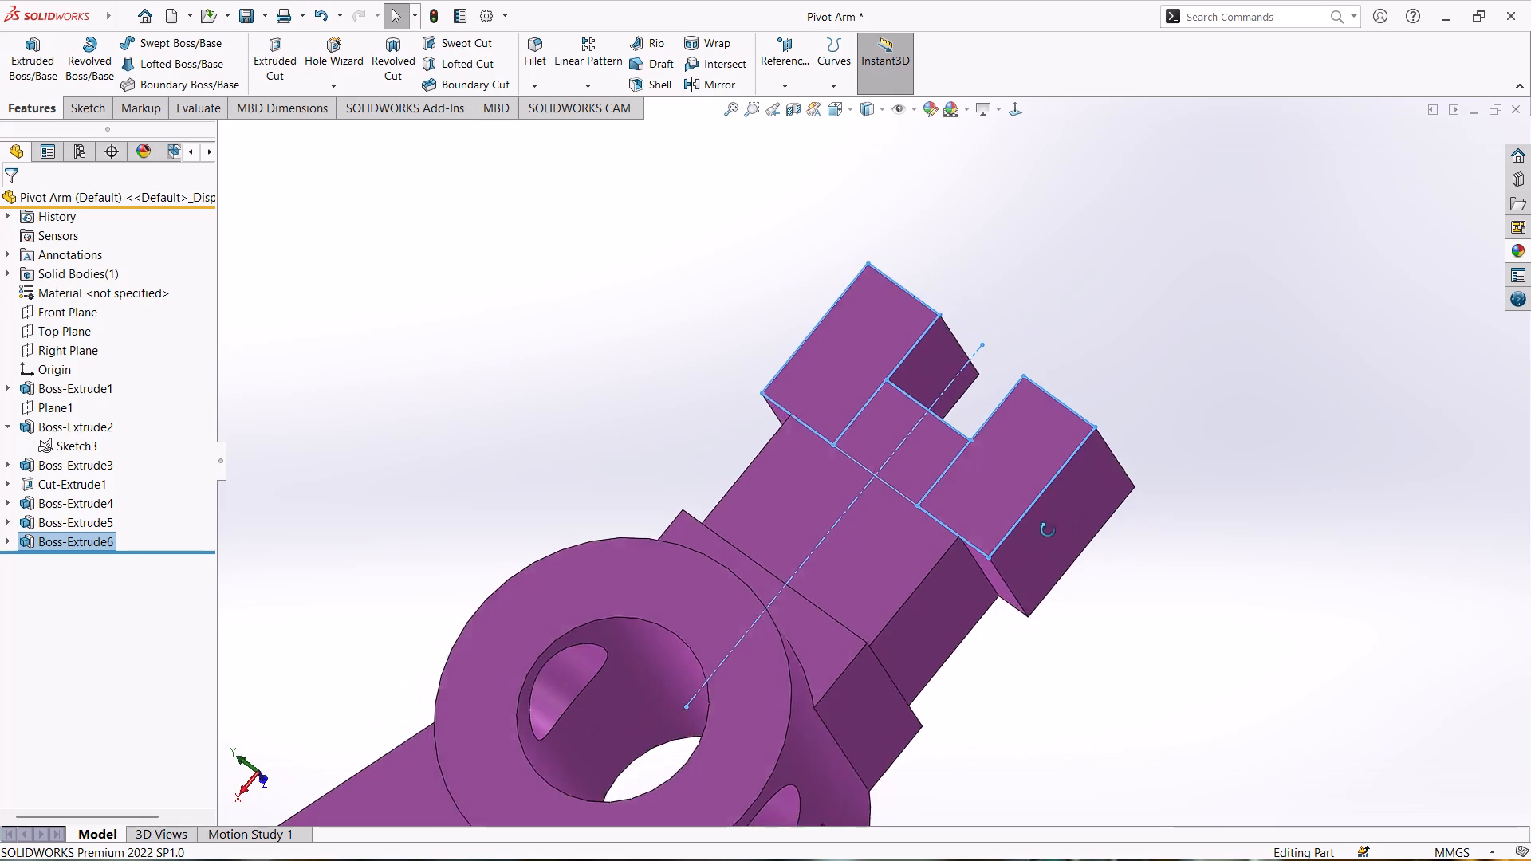
middle_drag(1048, 530, 1220, 594)
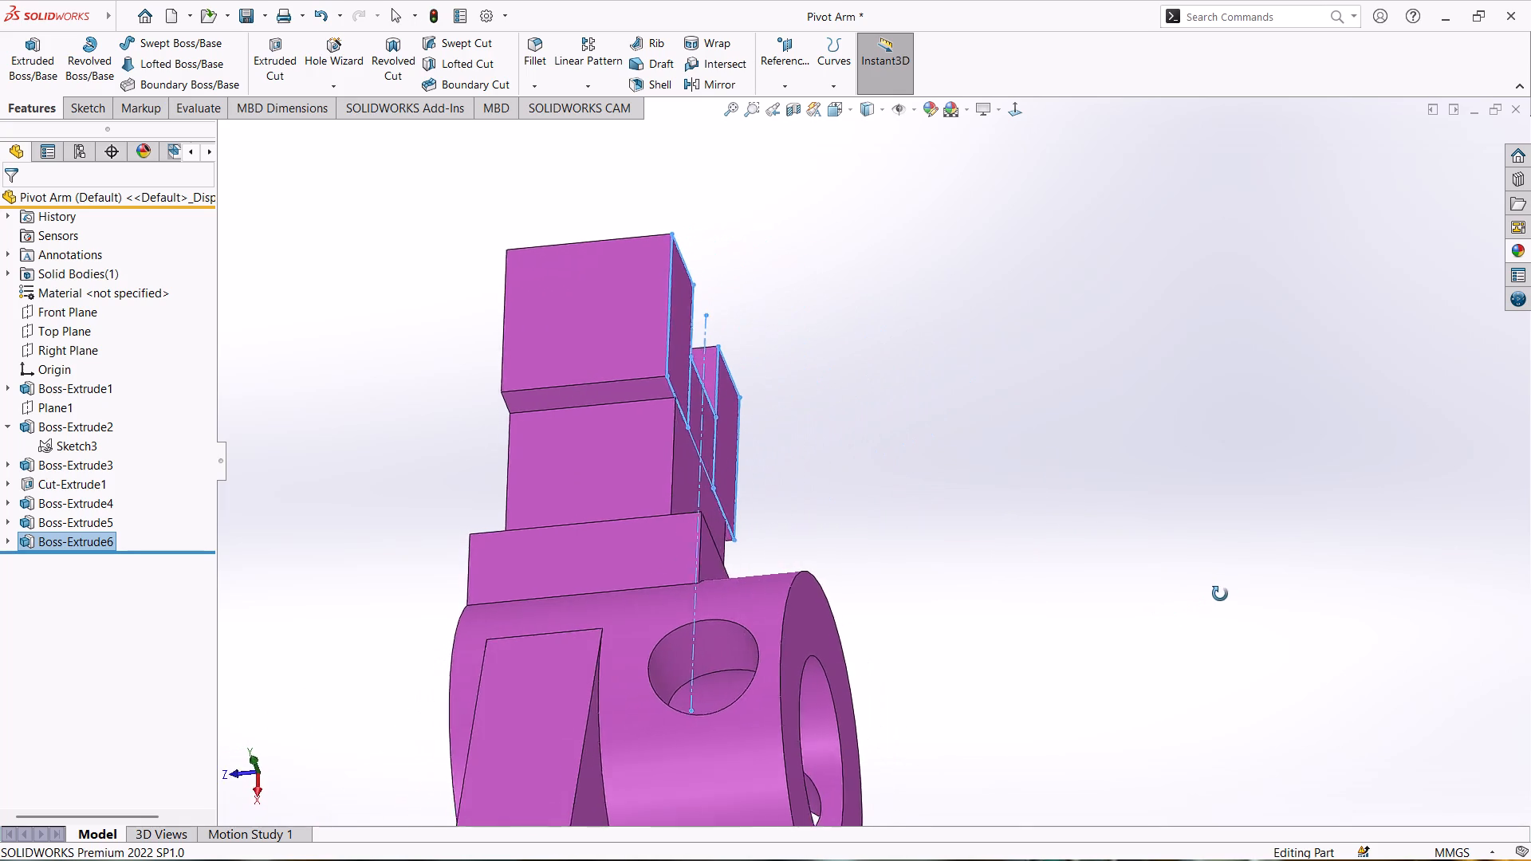
middle_drag(1220, 594, 1039, 609)
click(388, 581)
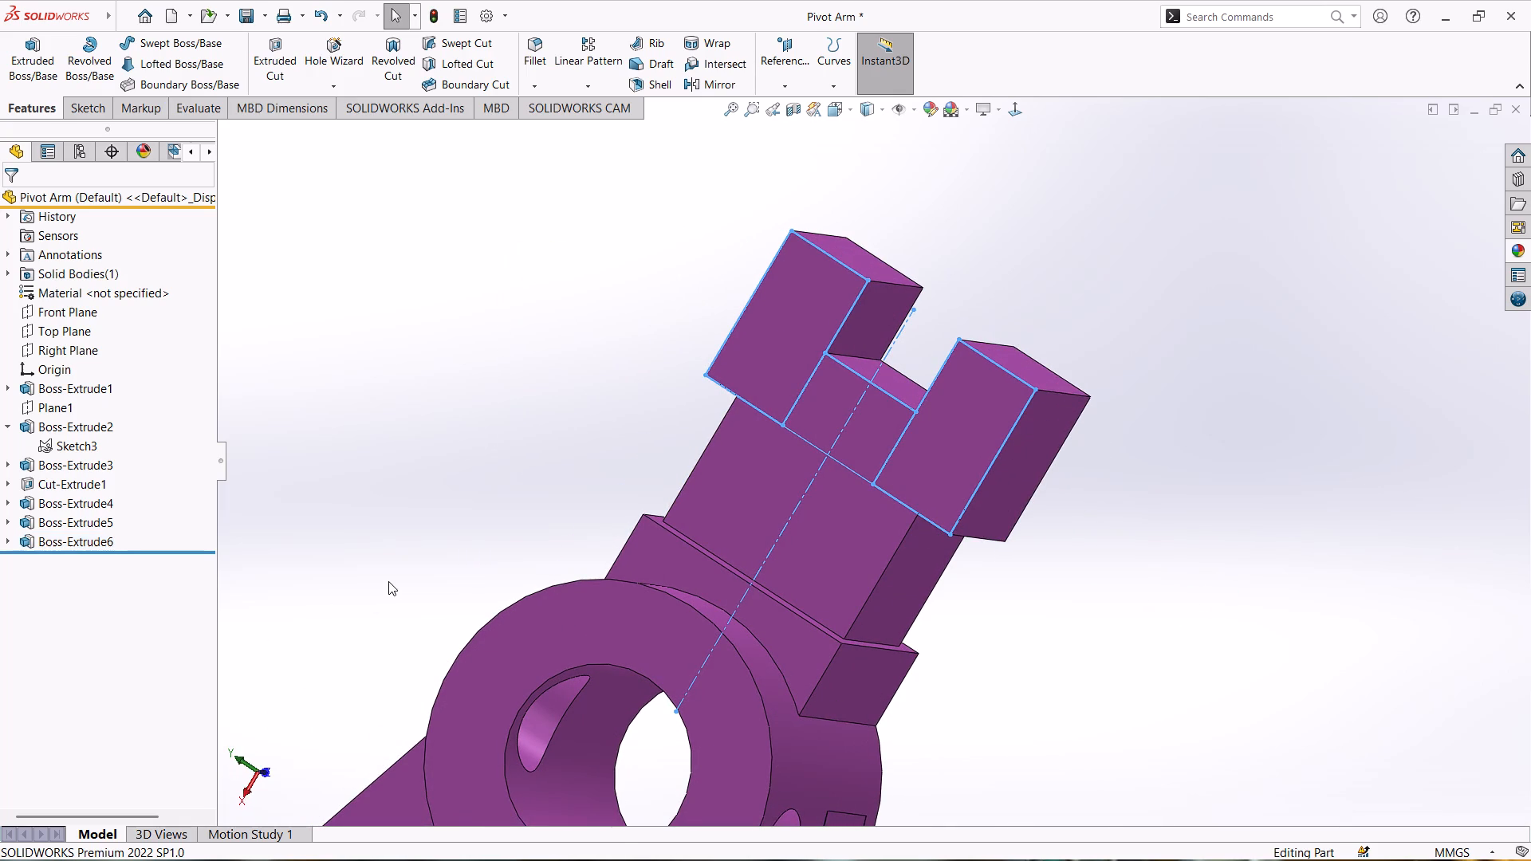
Show Sketch8, the lug profile sketch belonging to the Boss-Extrude6 feature.
click(5, 539)
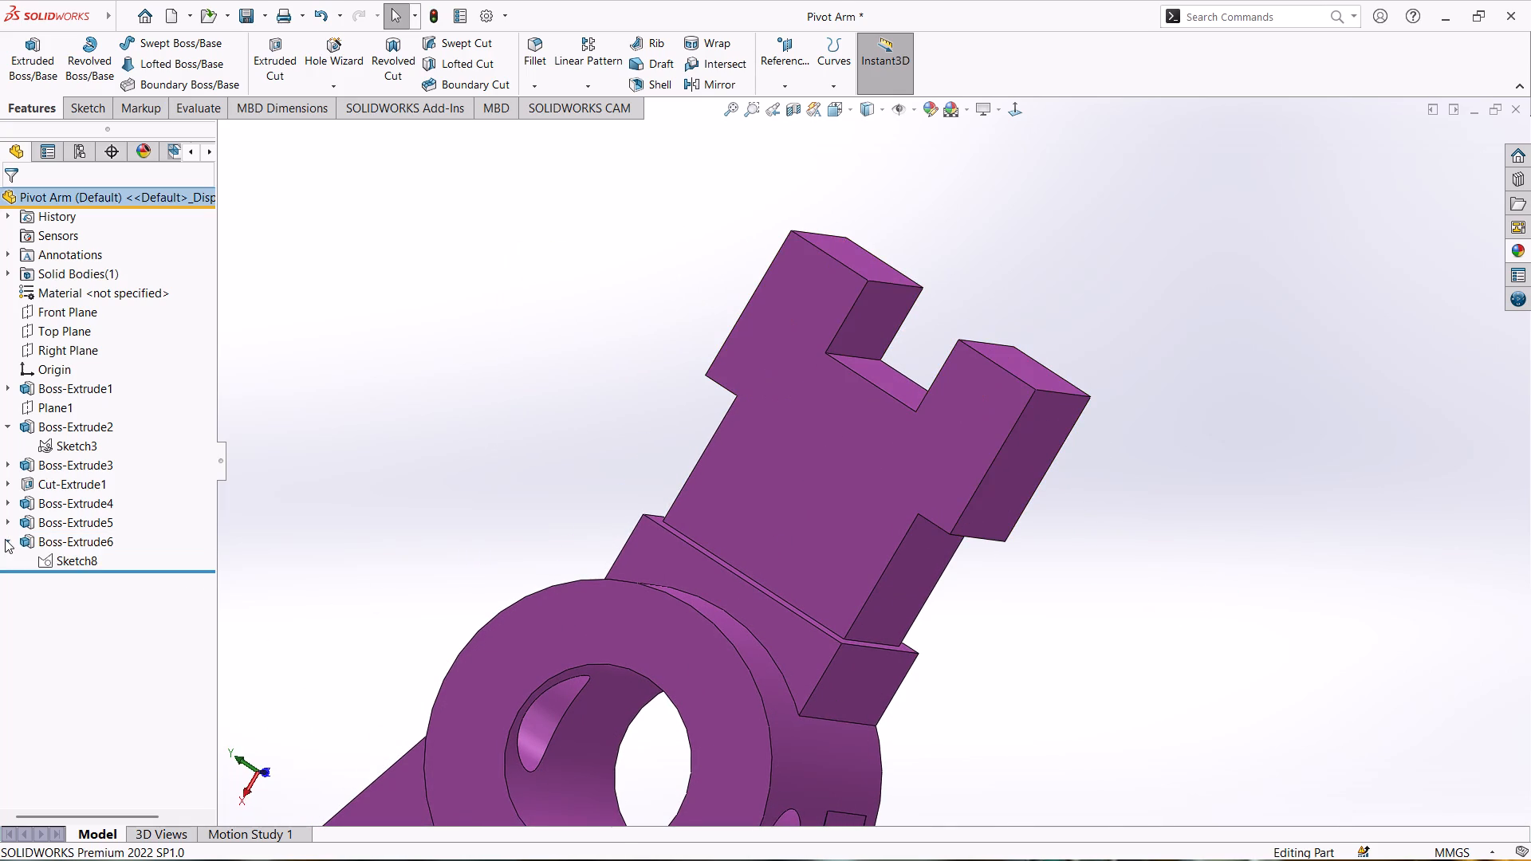
click(89, 569)
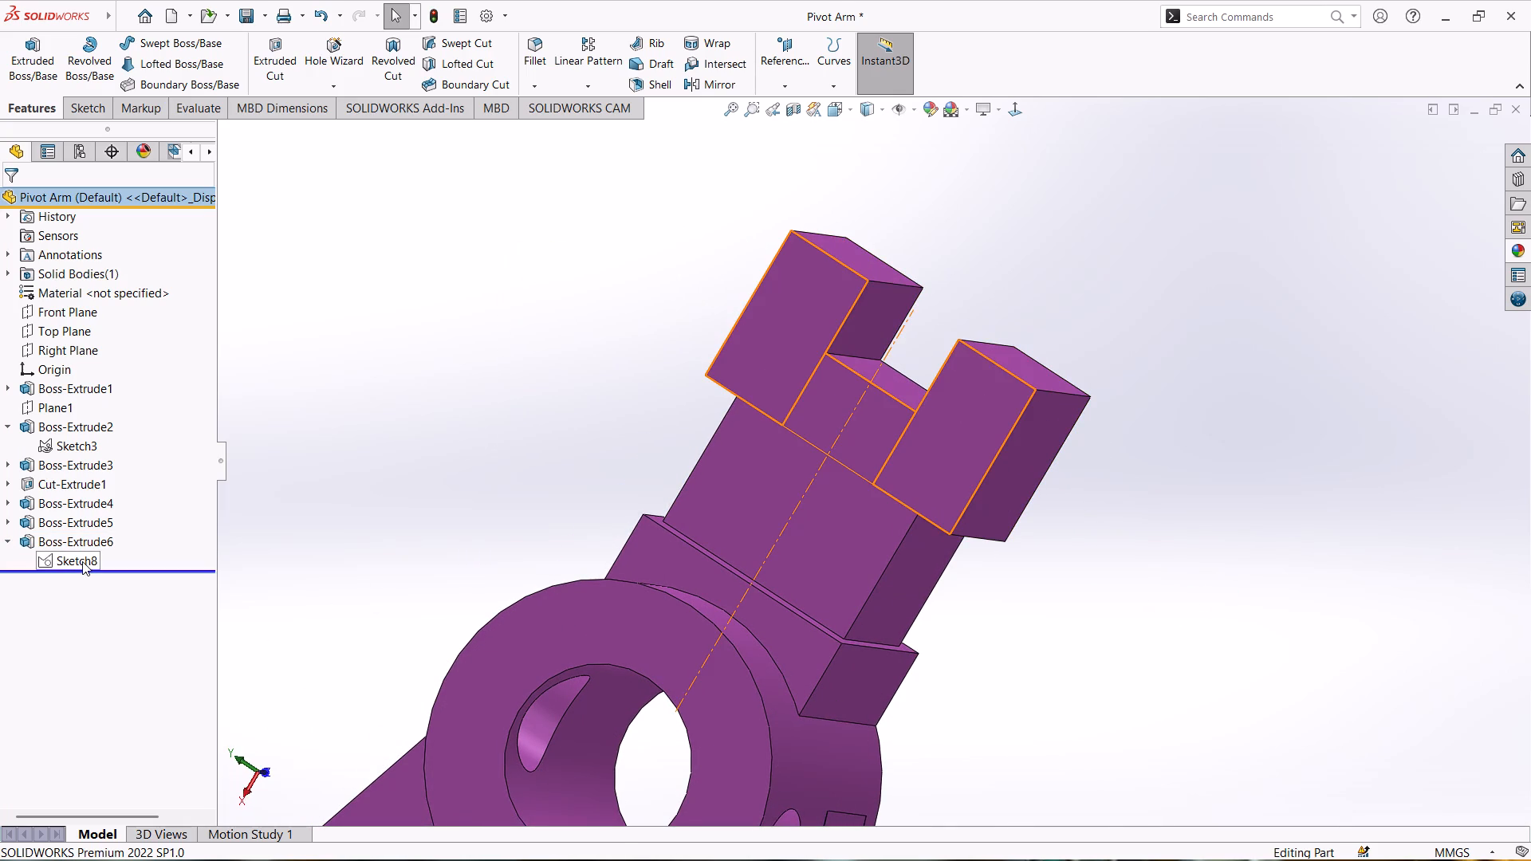
click(82, 560)
click(100, 538)
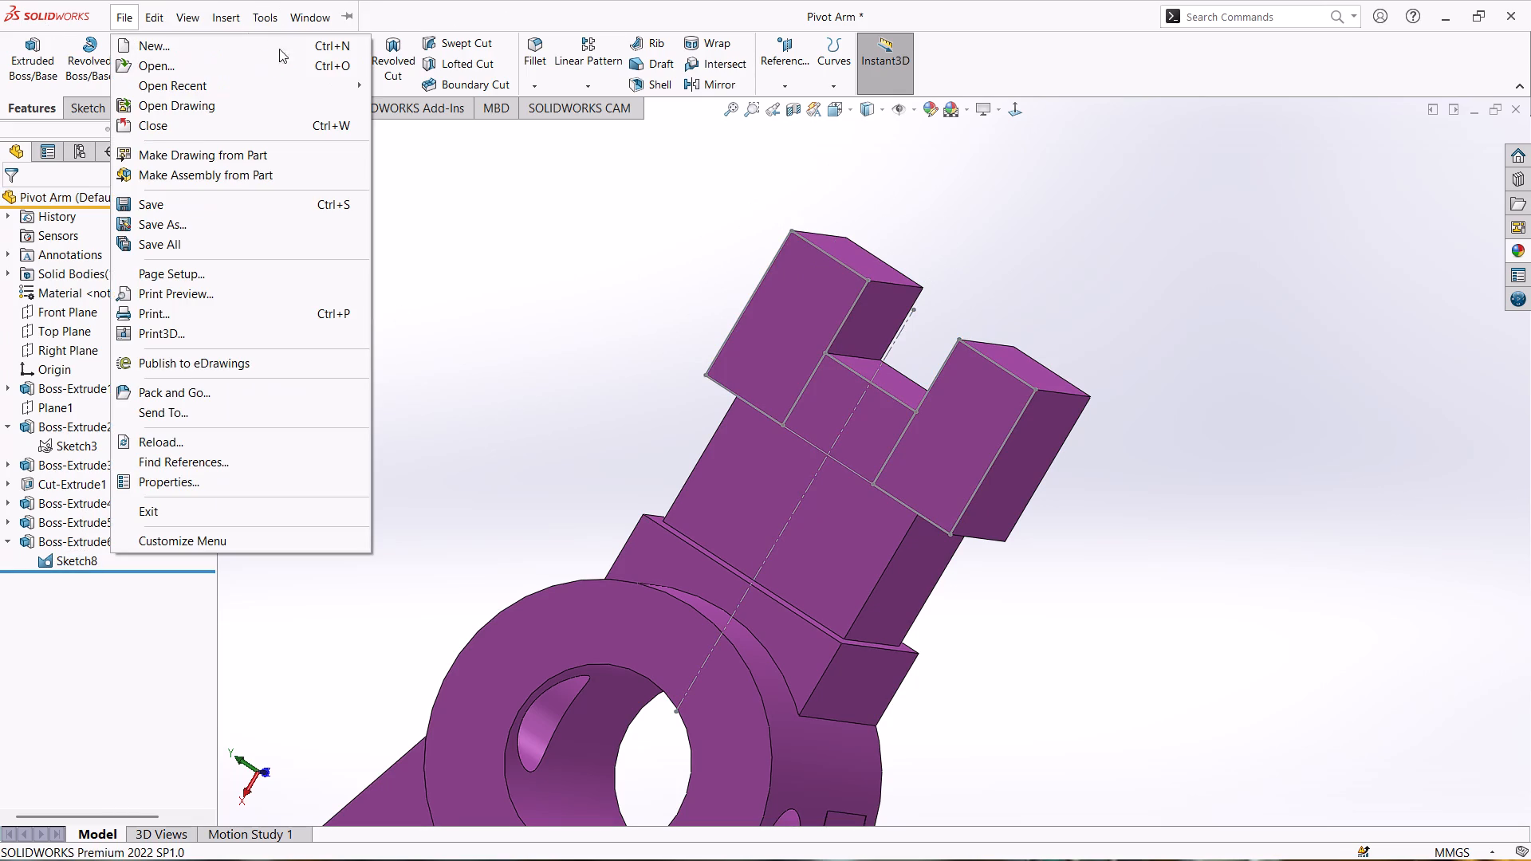
click(706, 228)
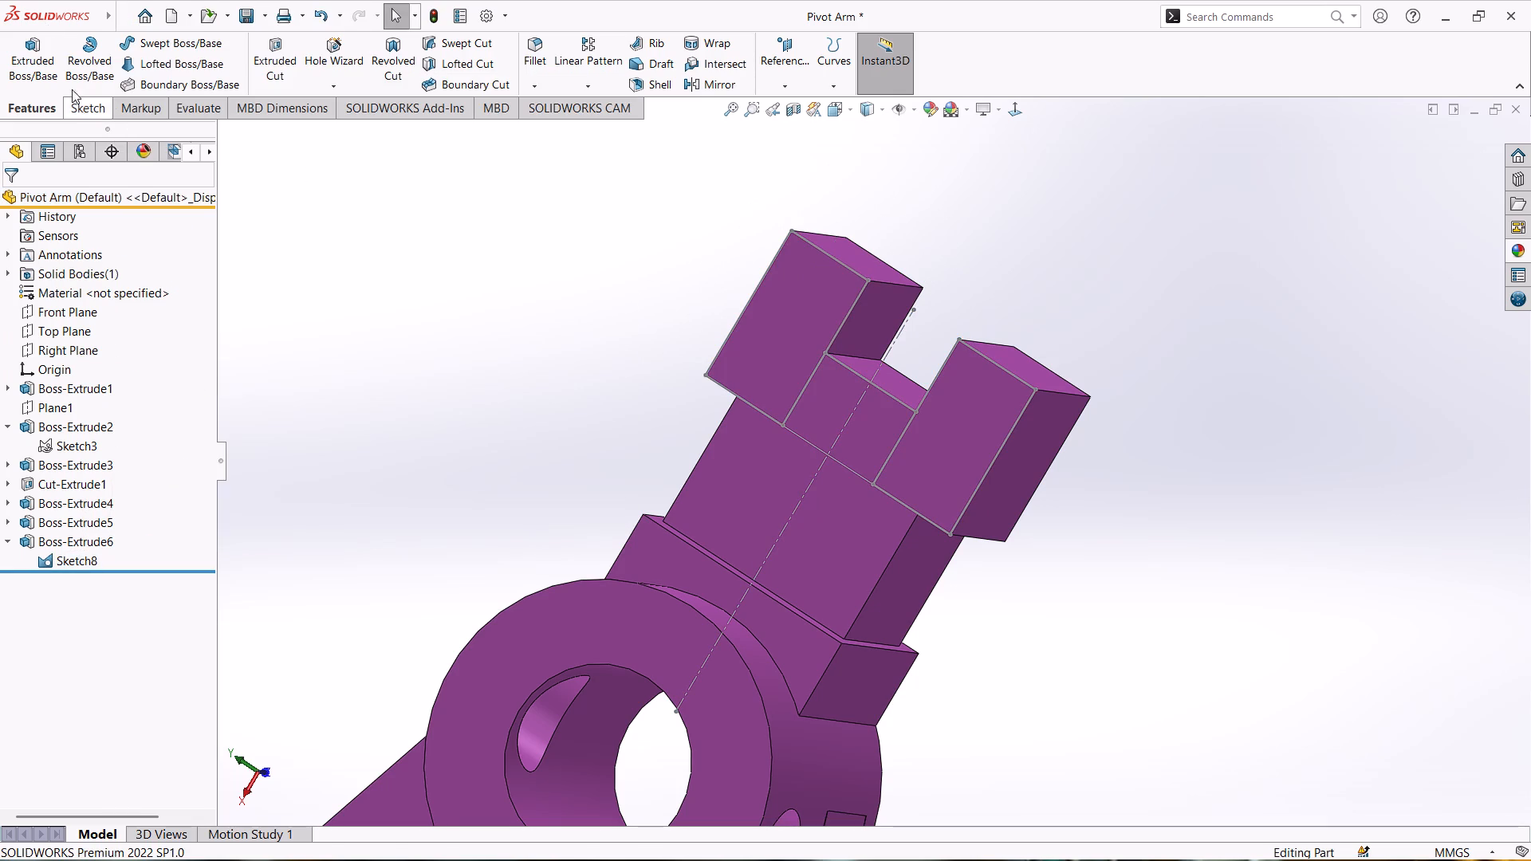
Cut-extrude only the Sketch8 region between the two lugs, using a Blind depth of 42 mm.
click(280, 48)
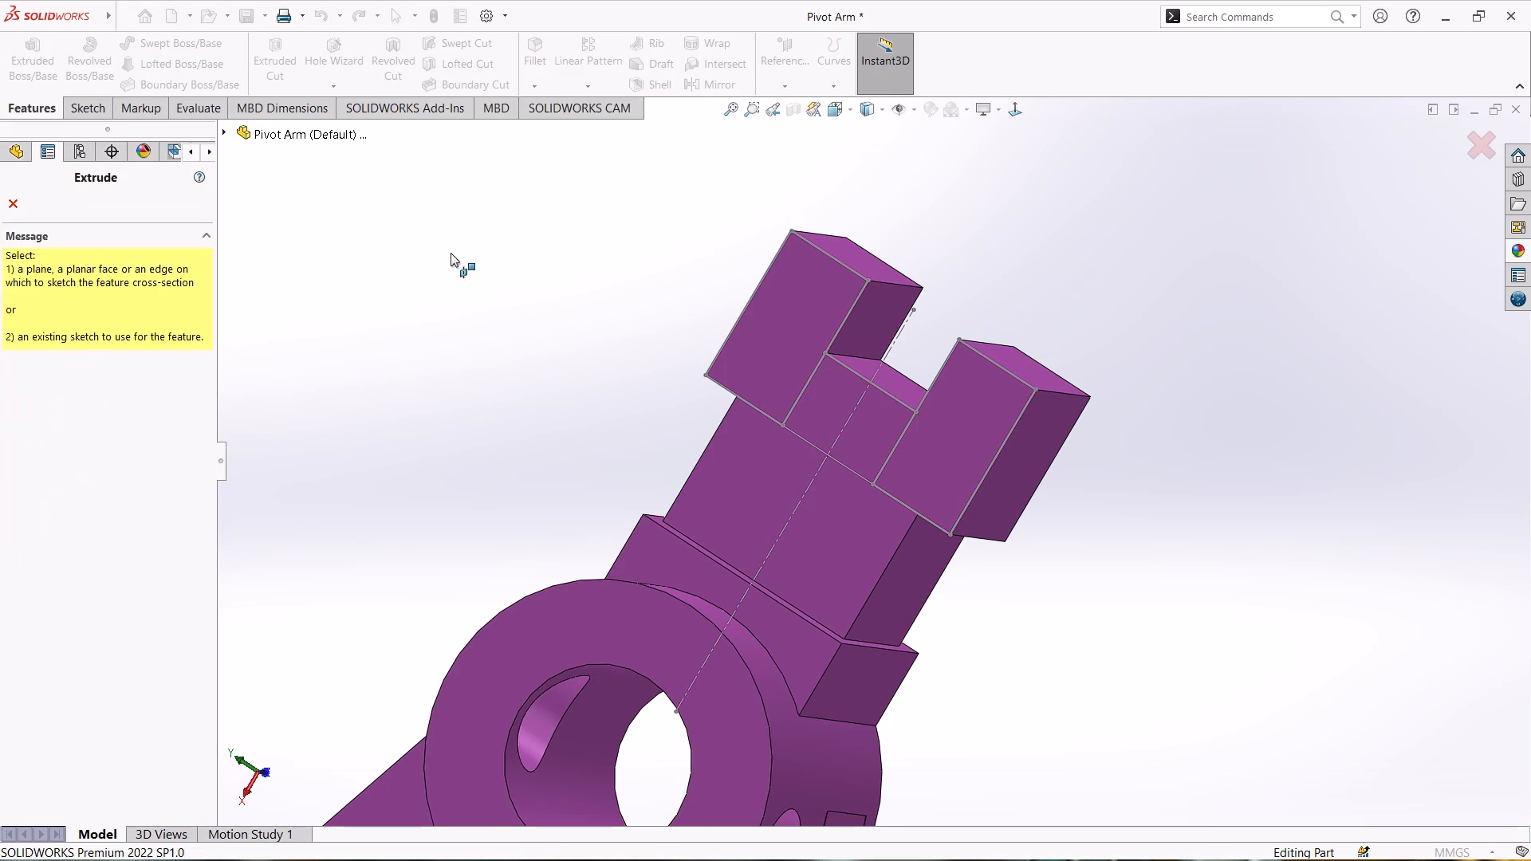
click(869, 376)
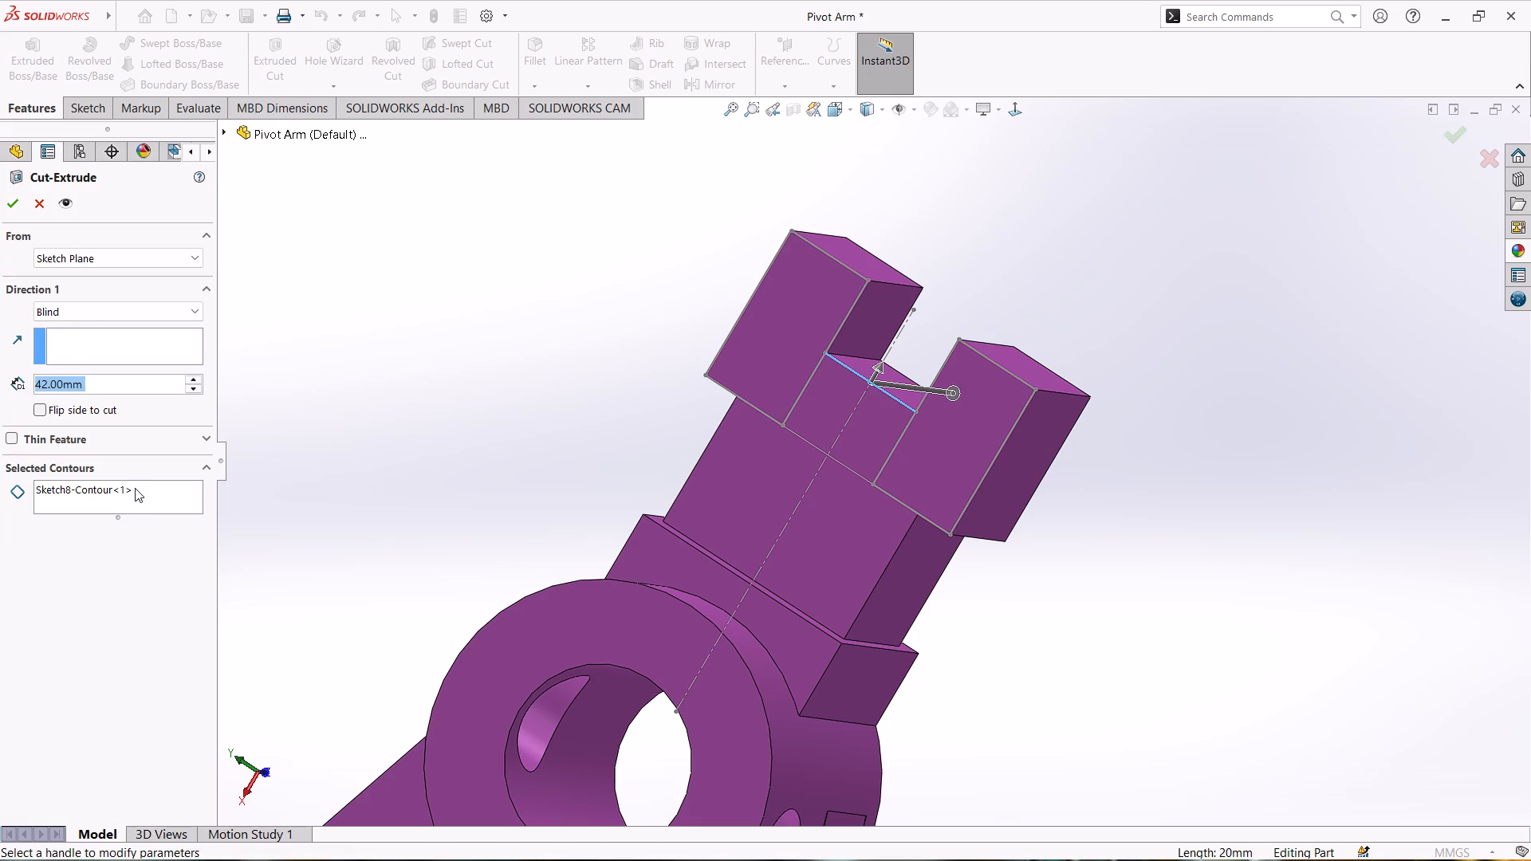
click(134, 489)
right_click(134, 489)
click(191, 532)
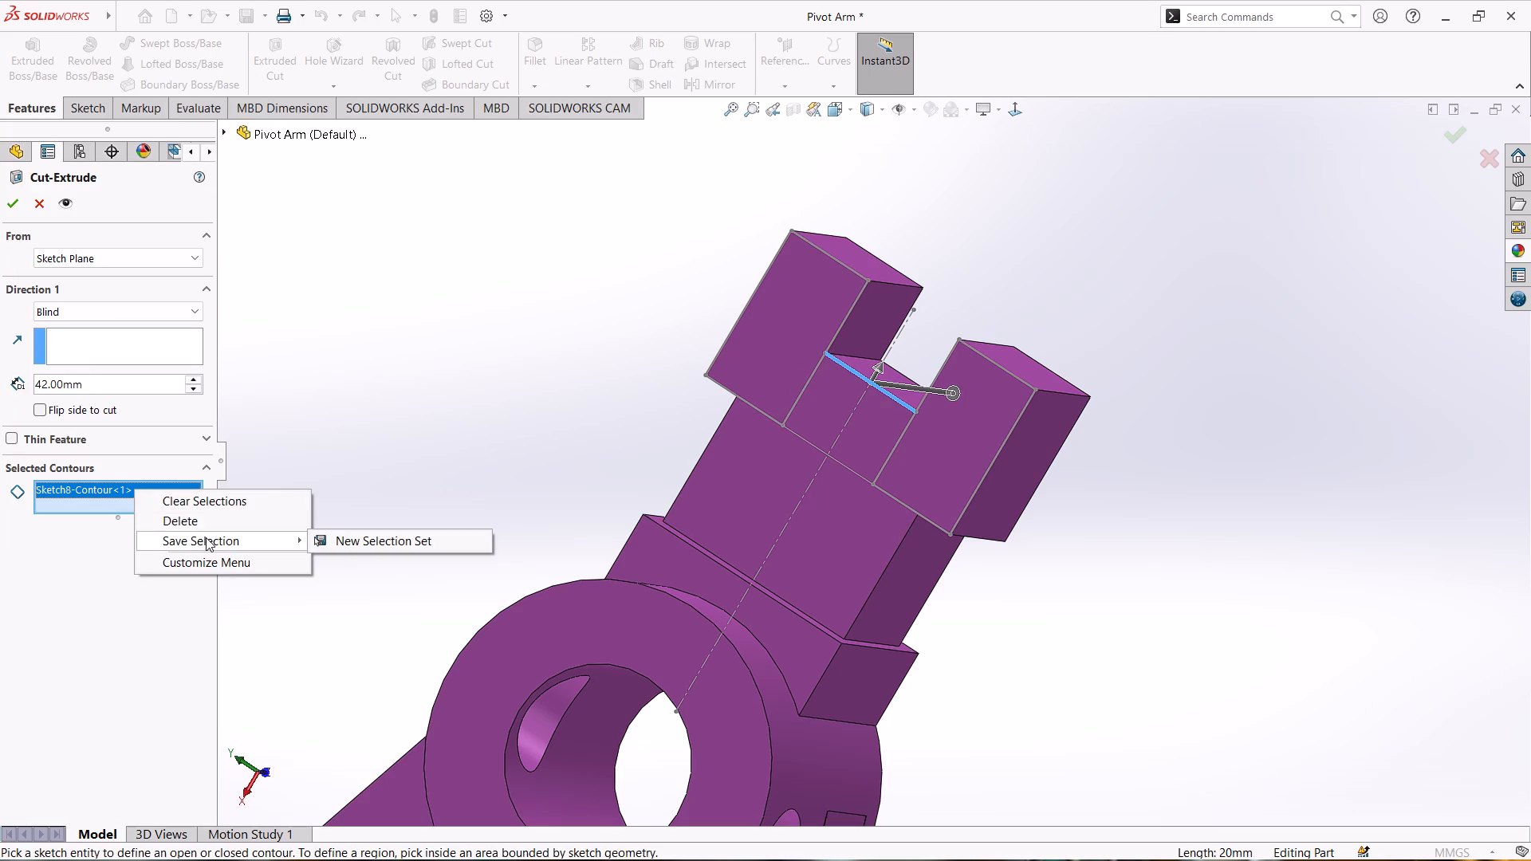
click(234, 501)
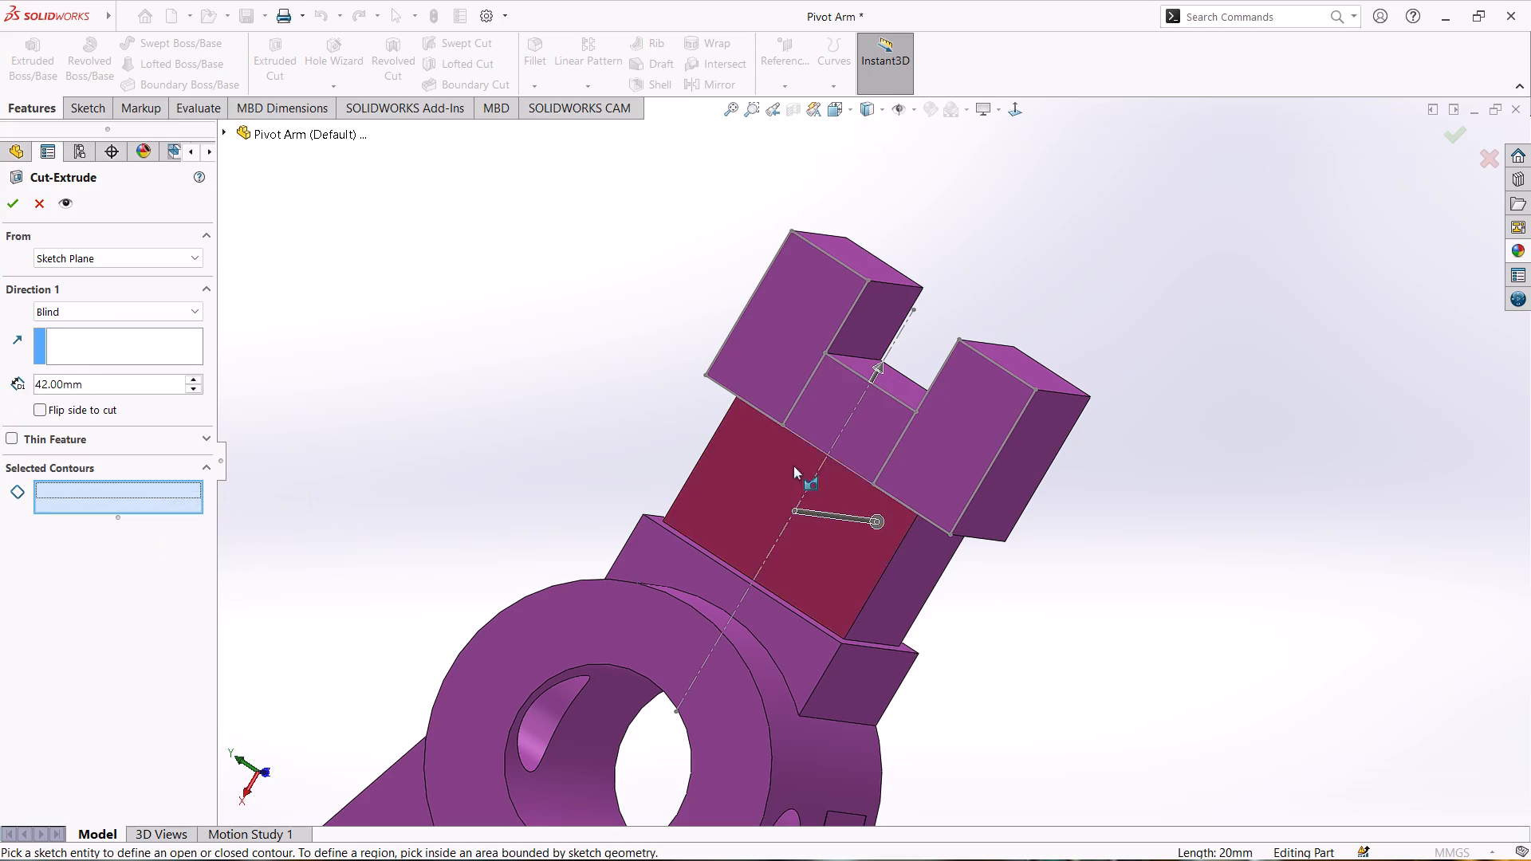
click(879, 428)
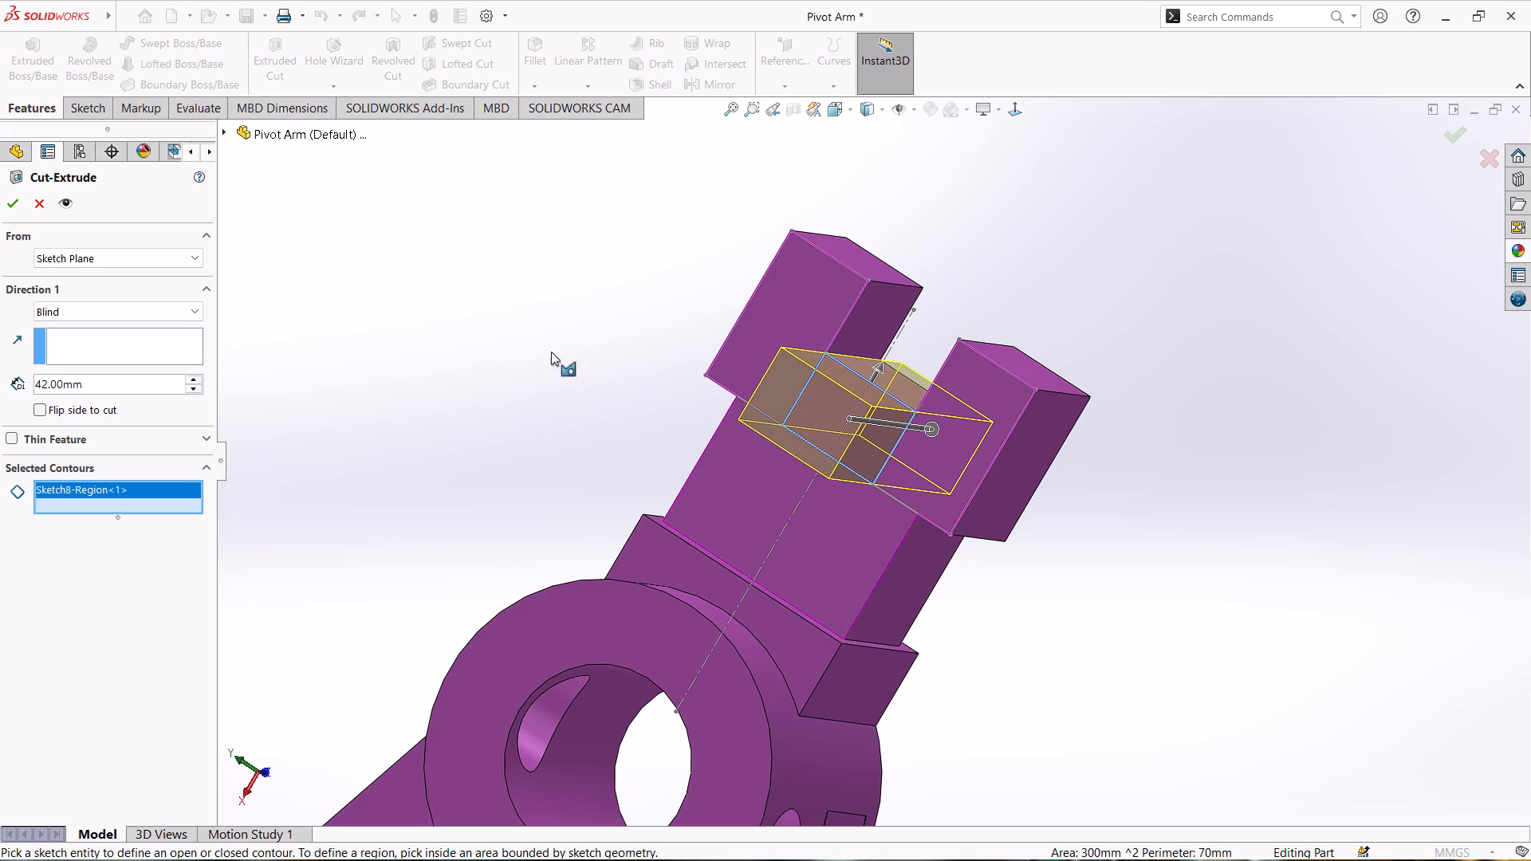
middle_drag(587, 334, 731, 526)
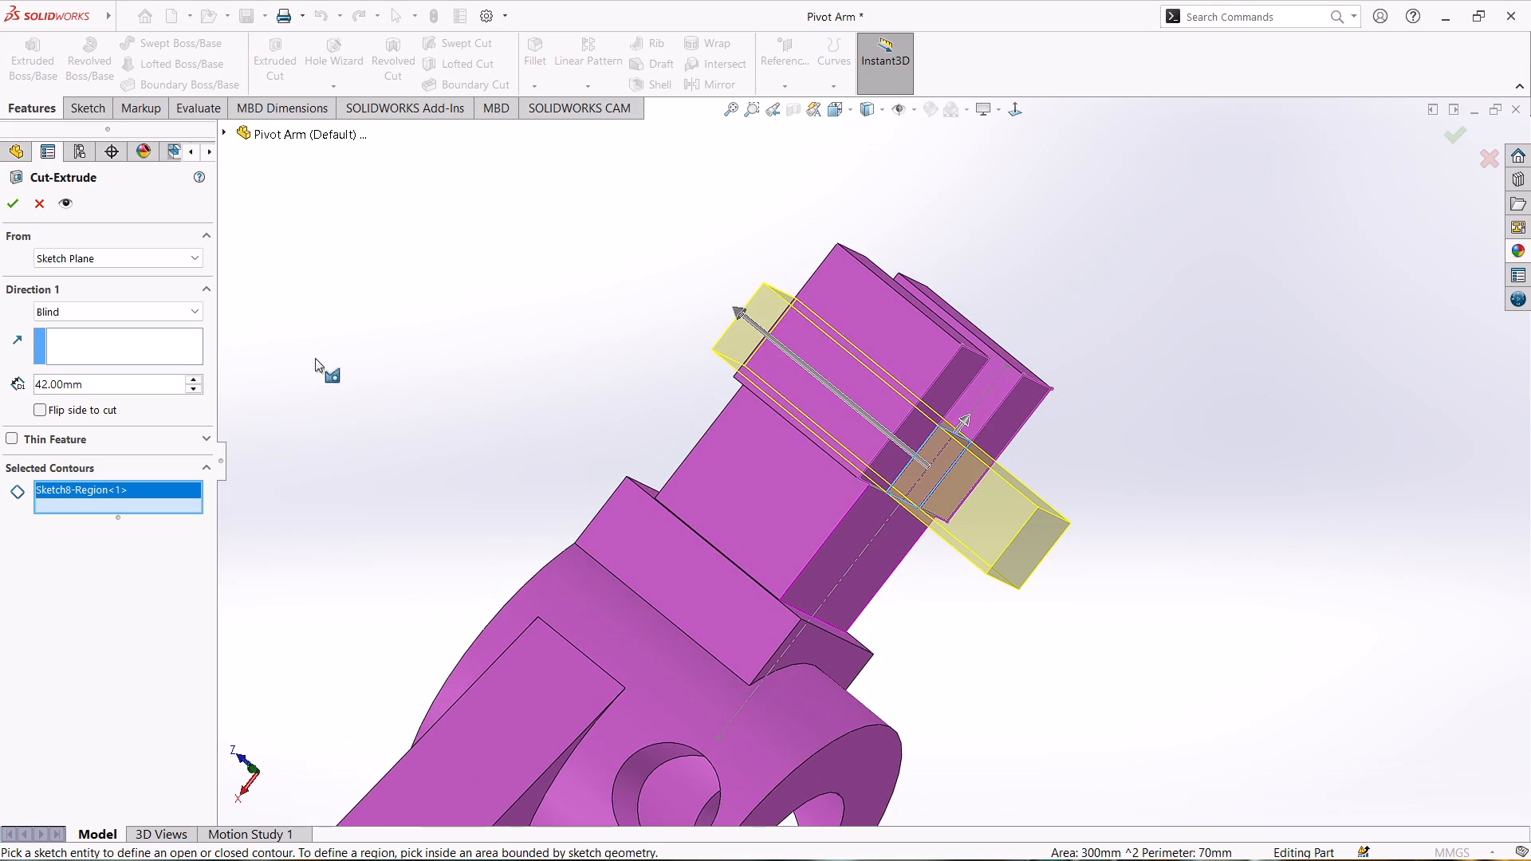
click(18, 205)
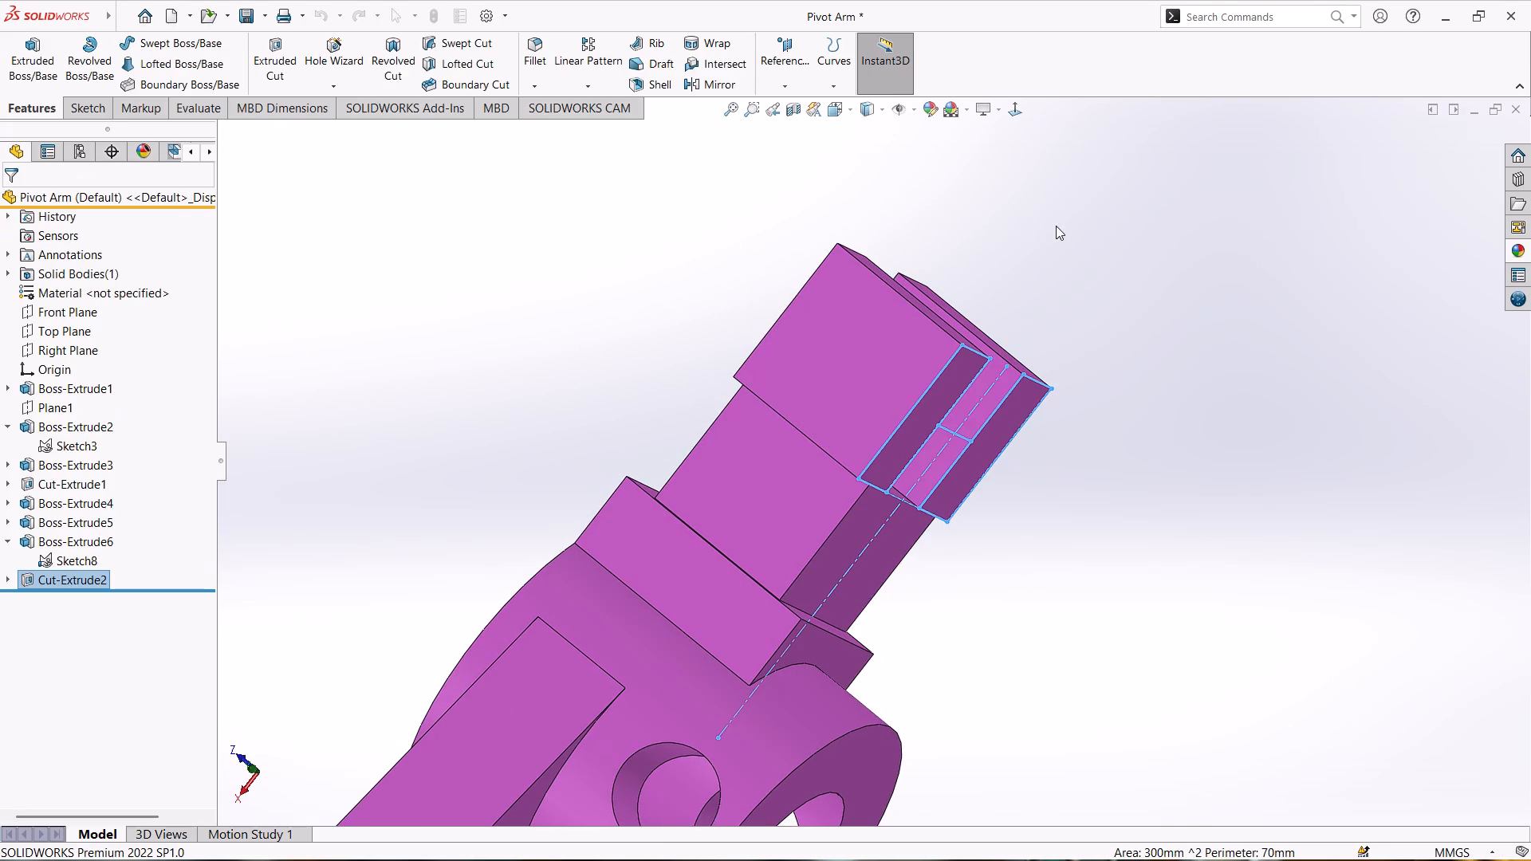
Hide Sketch8, the lug profile sketch under Boss-Extrude6.
middle_drag(1085, 233, 997, 383)
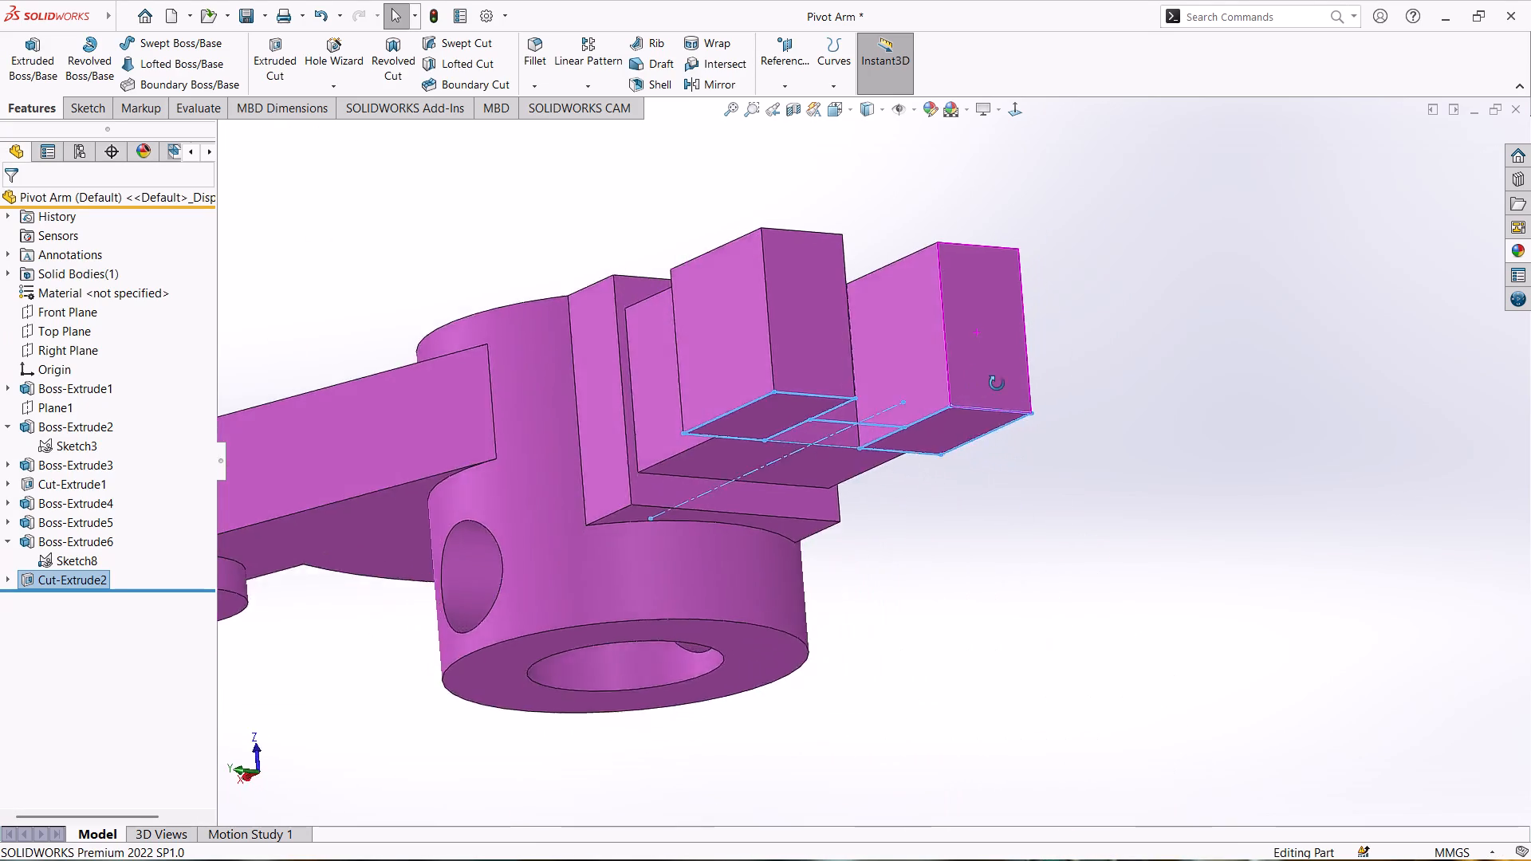
middle_drag(997, 383, 950, 271)
click(550, 328)
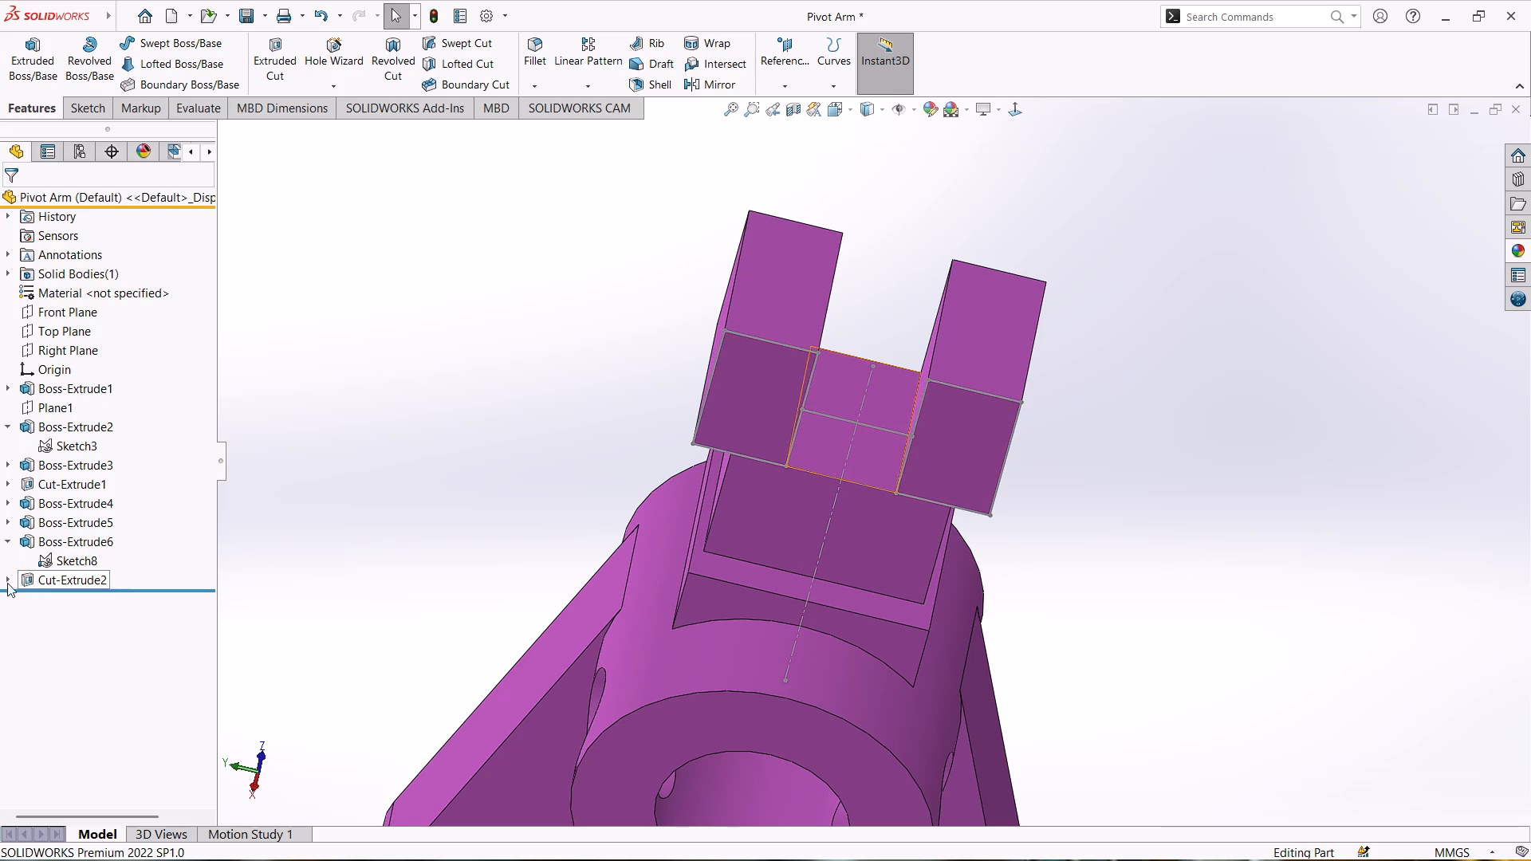
click(48, 562)
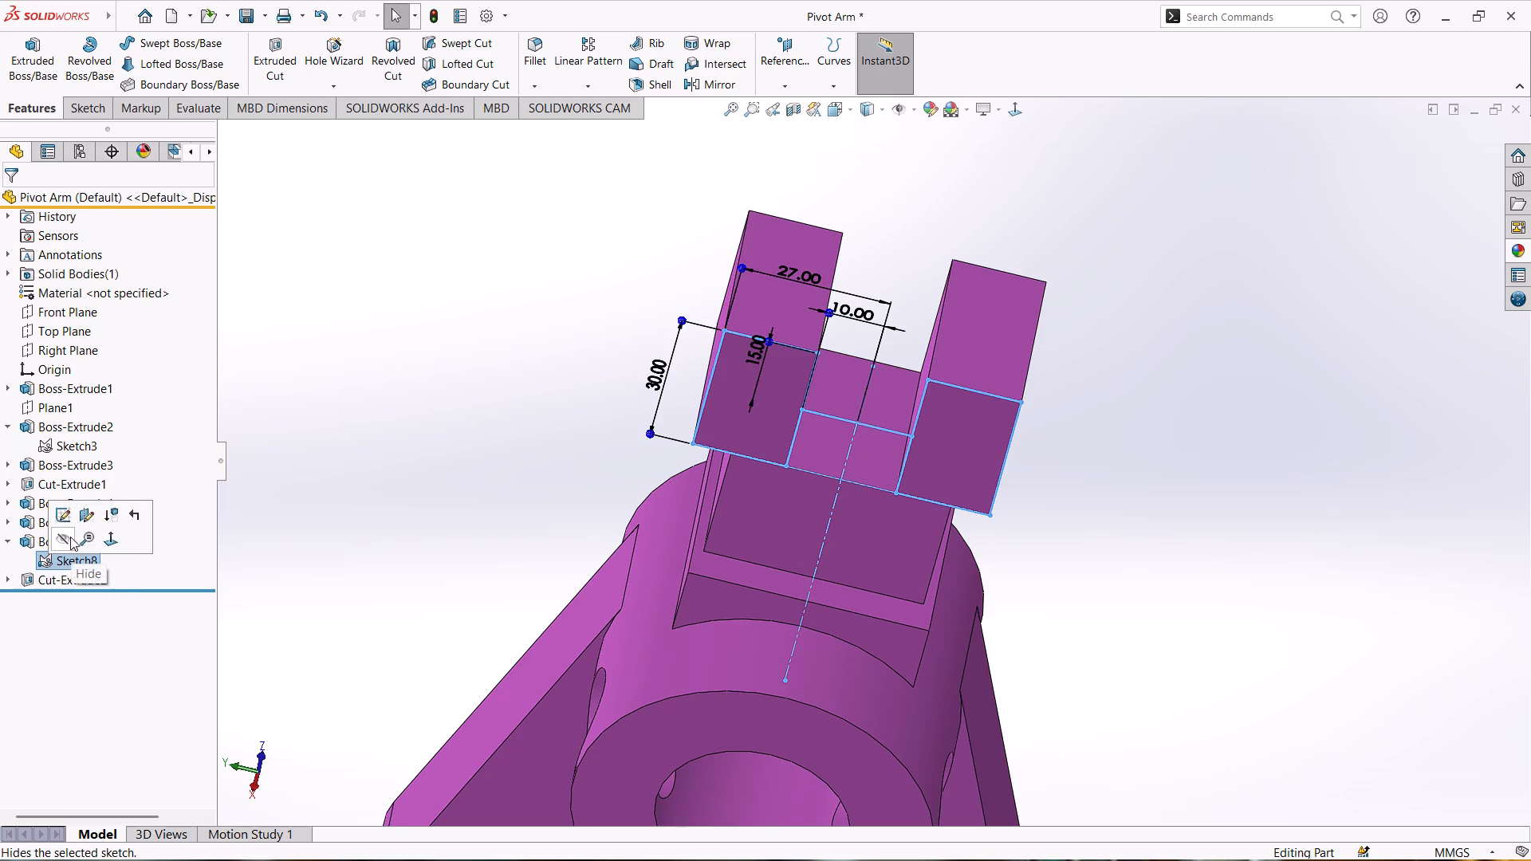
click(68, 536)
Examine the whole pivot arm from several angles, including the slotted lug end, the central hub and the two arms.
scroll(490, 450, up, 3)
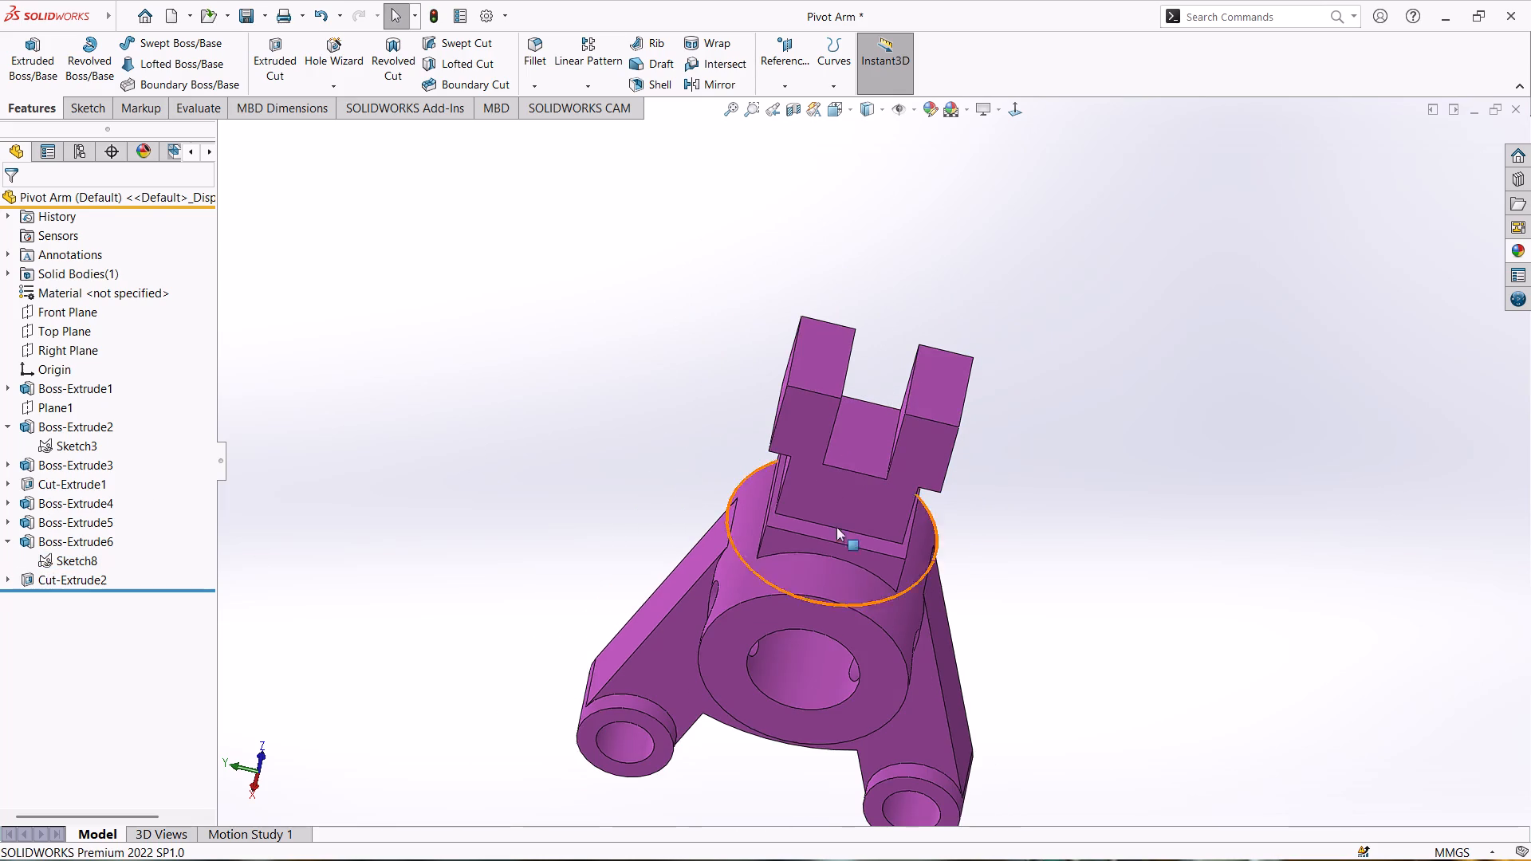
scroll(863, 544, down, 2)
scroll(863, 544, up, 4)
middle_drag(1021, 520, 1183, 368)
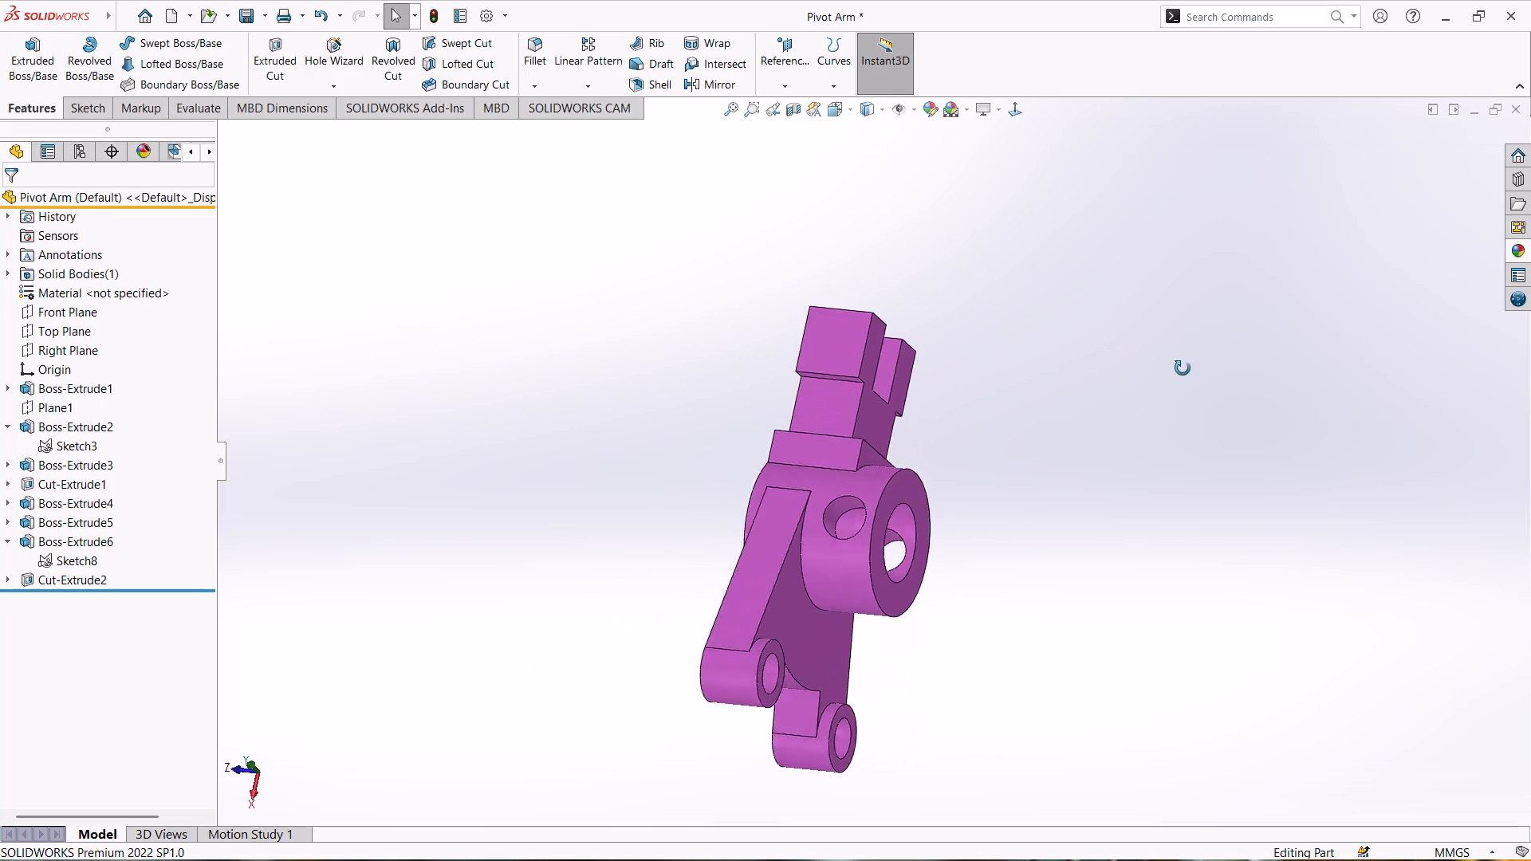
middle_drag(1183, 368, 1303, 408)
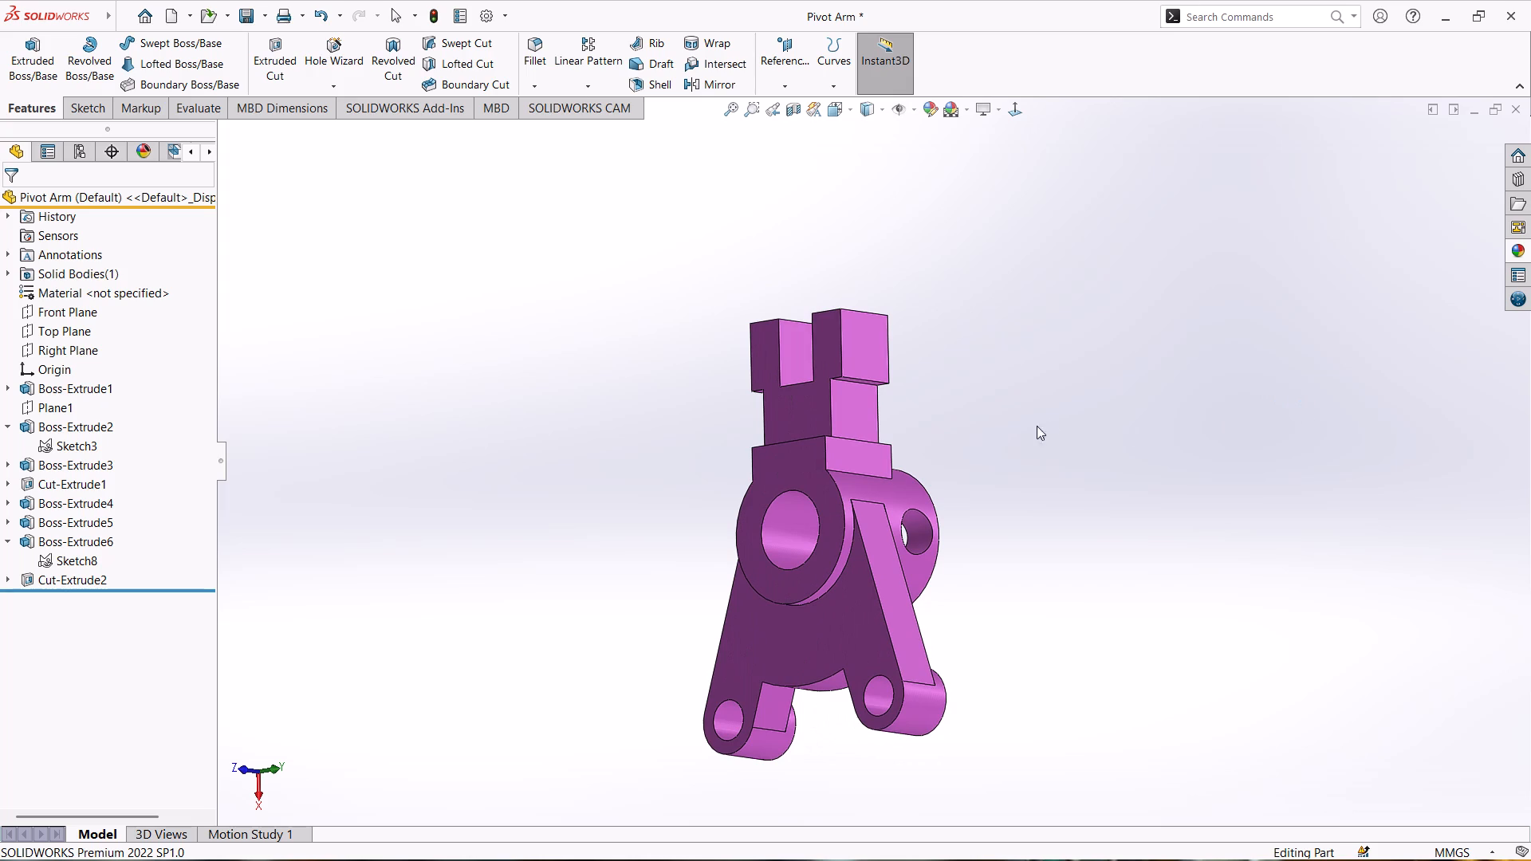
scroll(781, 427, up, 1)
middle_drag(647, 397, 636, 427)
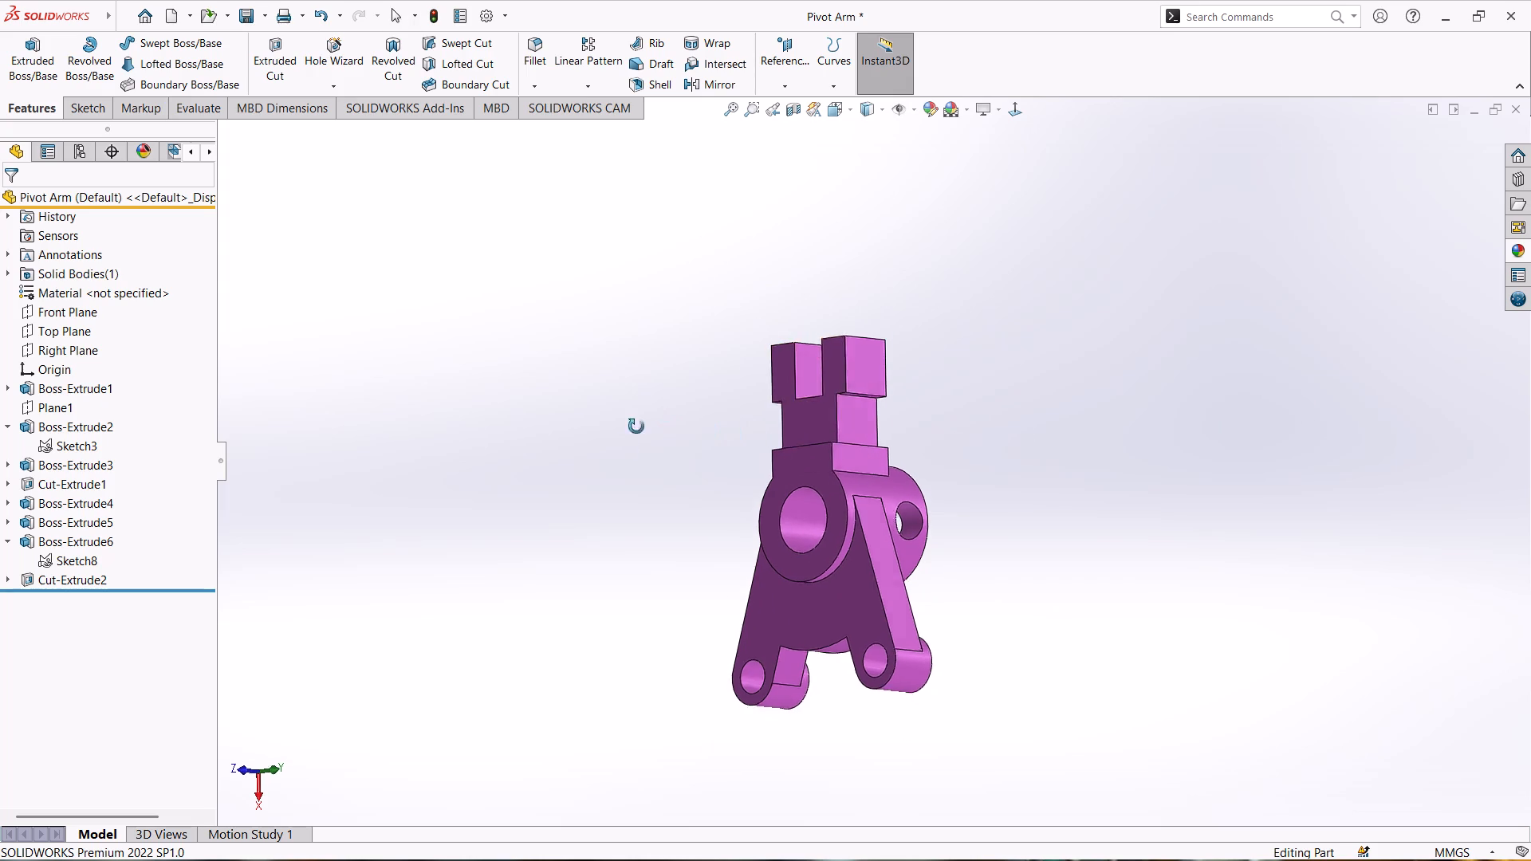
middle_drag(636, 427, 650, 661)
scroll(721, 454, up, 1)
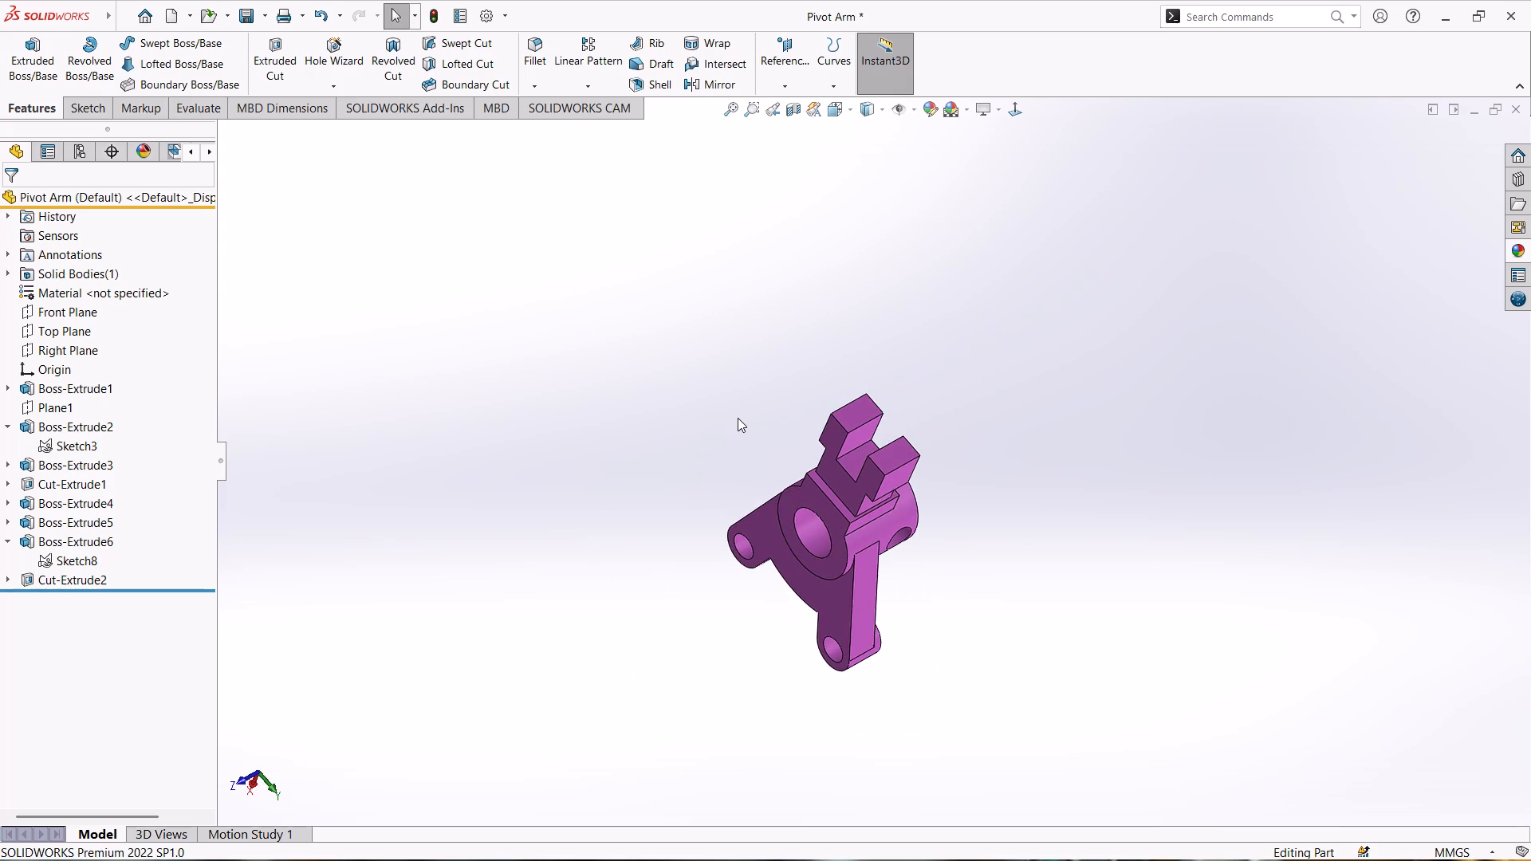
middle_drag(738, 418, 594, 326)
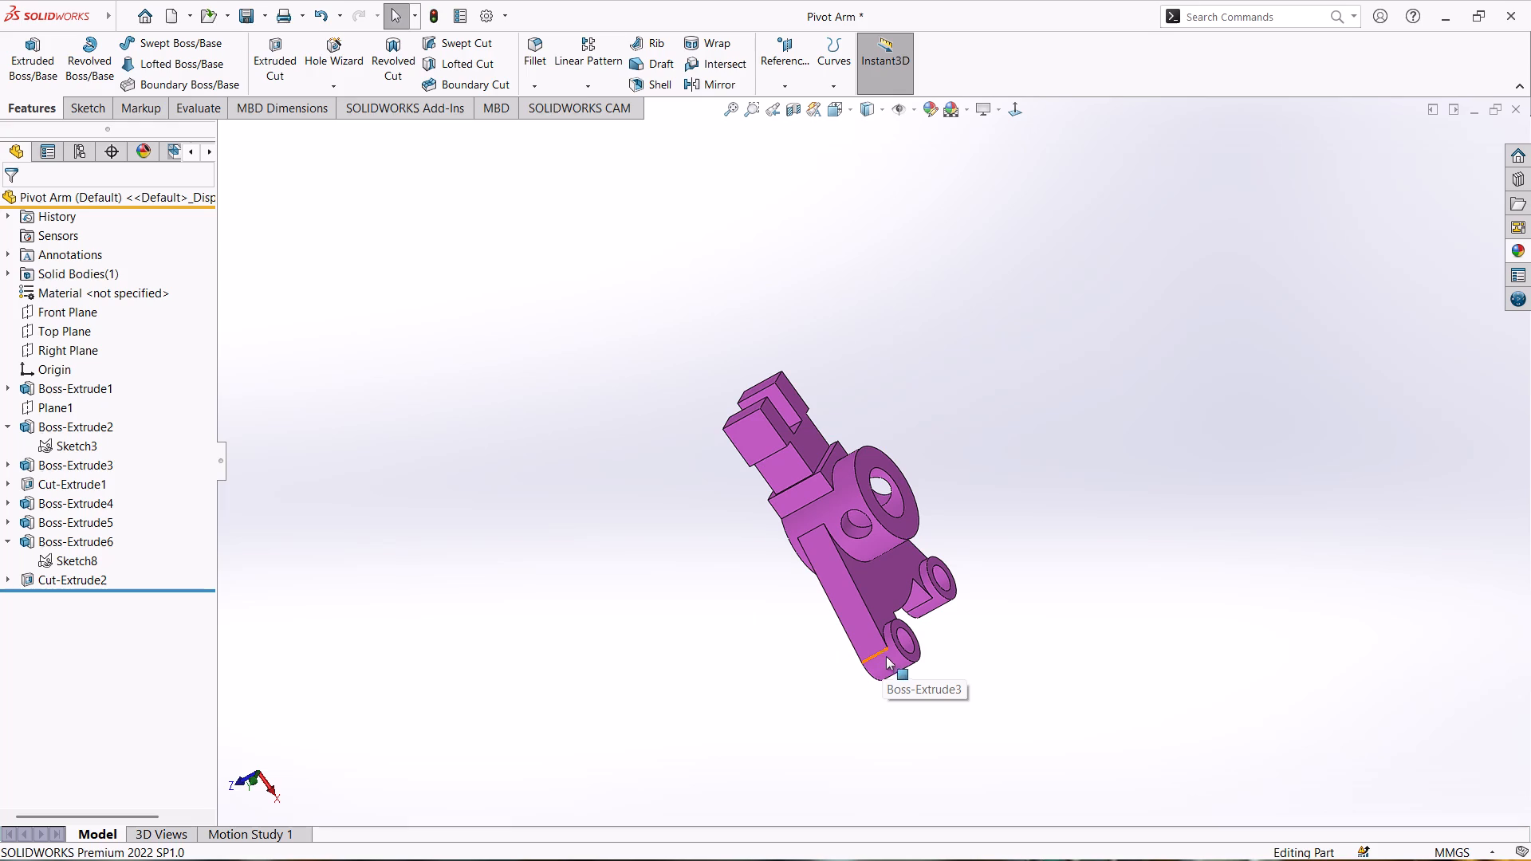
scroll(1053, 635, up, 1)
scroll(1054, 631, down, 2)
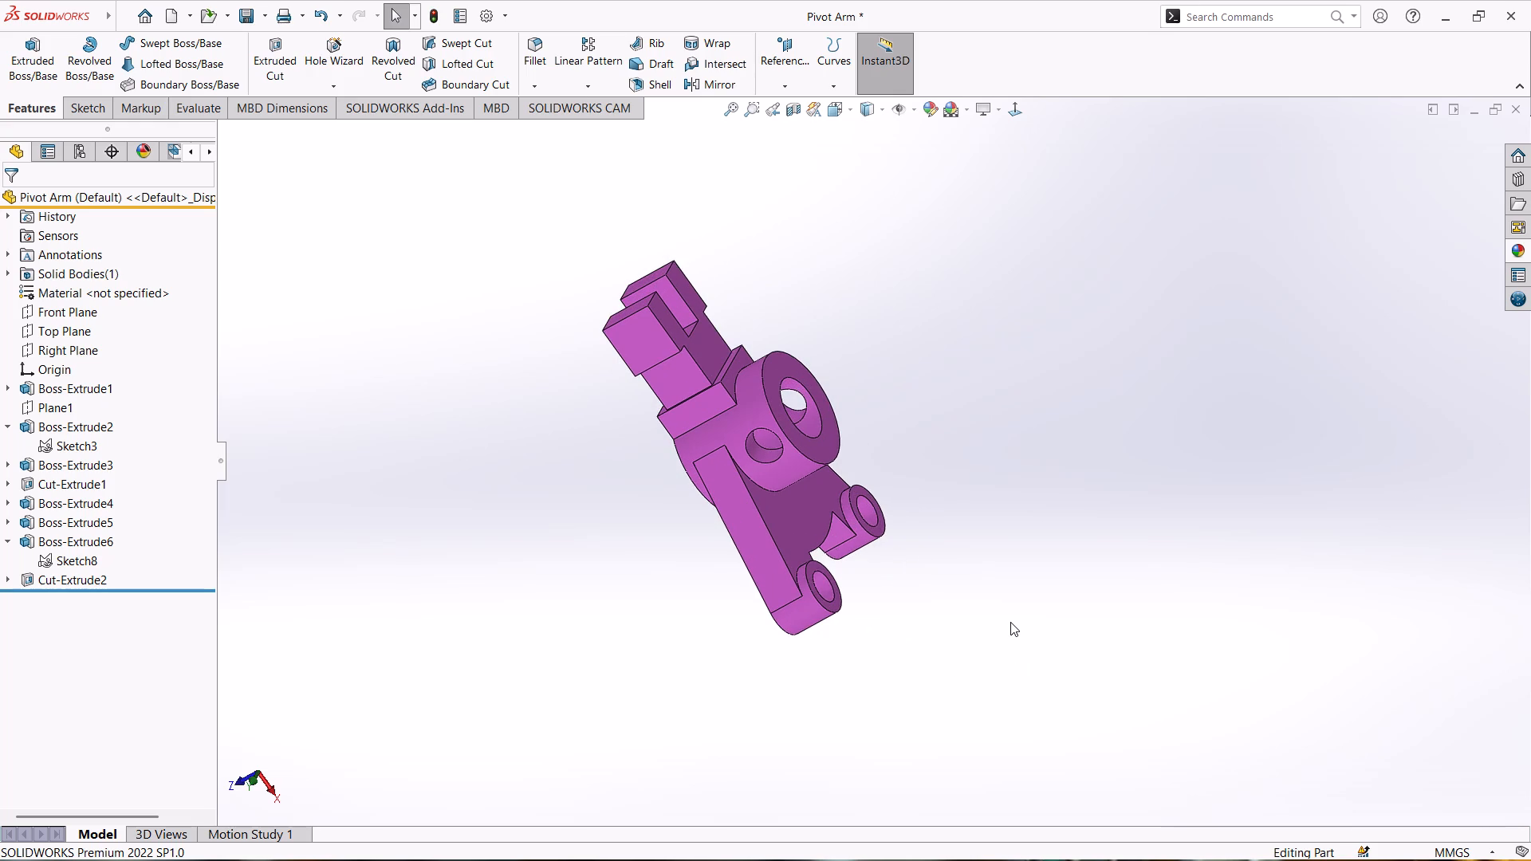
middle_drag(1011, 622, 1084, 556)
middle_drag(538, 287, 537, 289)
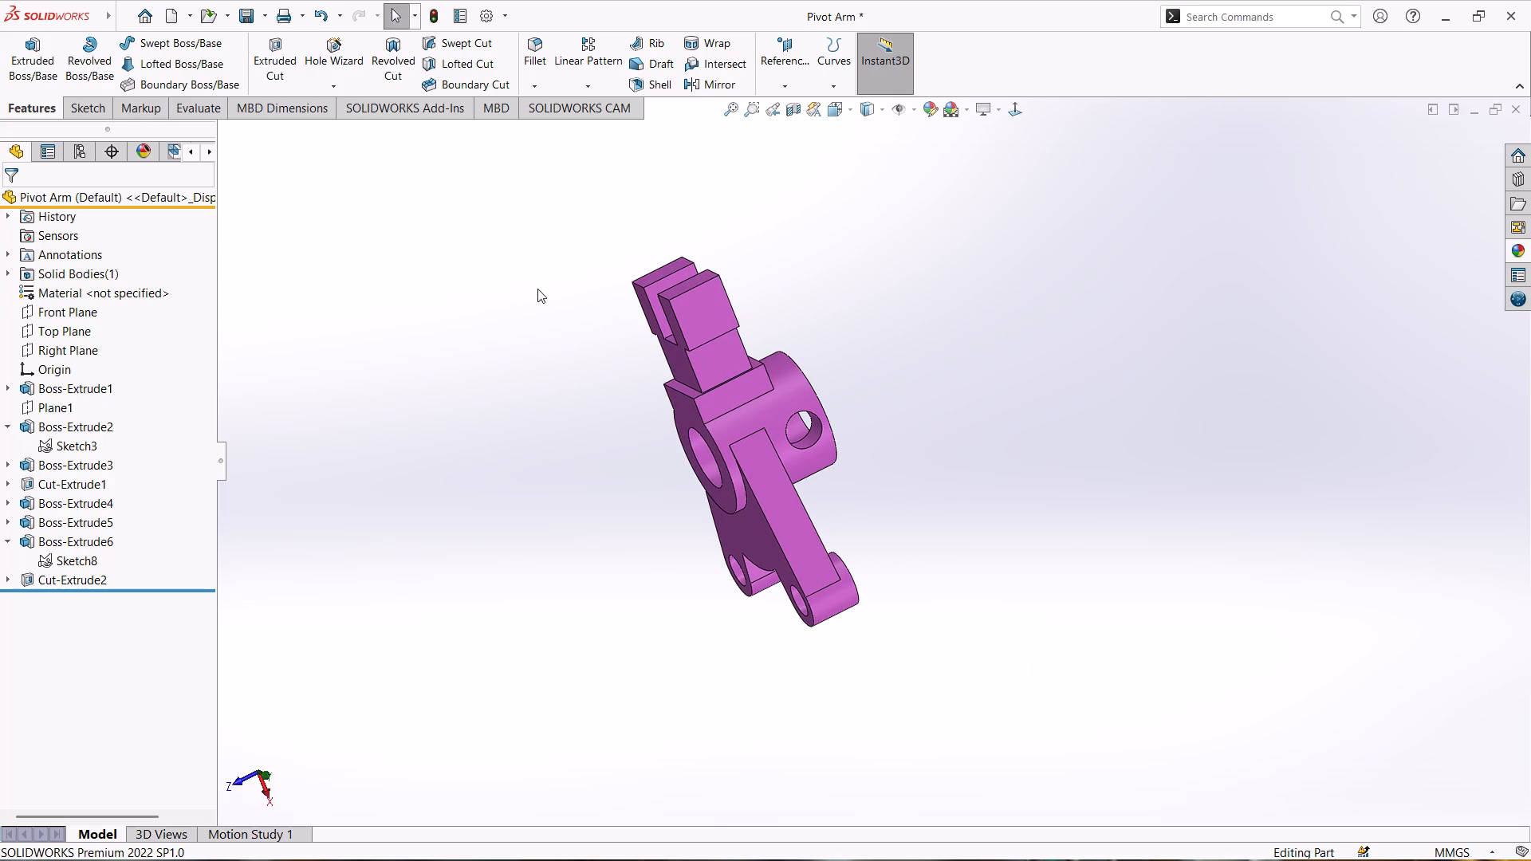
middle_drag(537, 289, 374, 409)
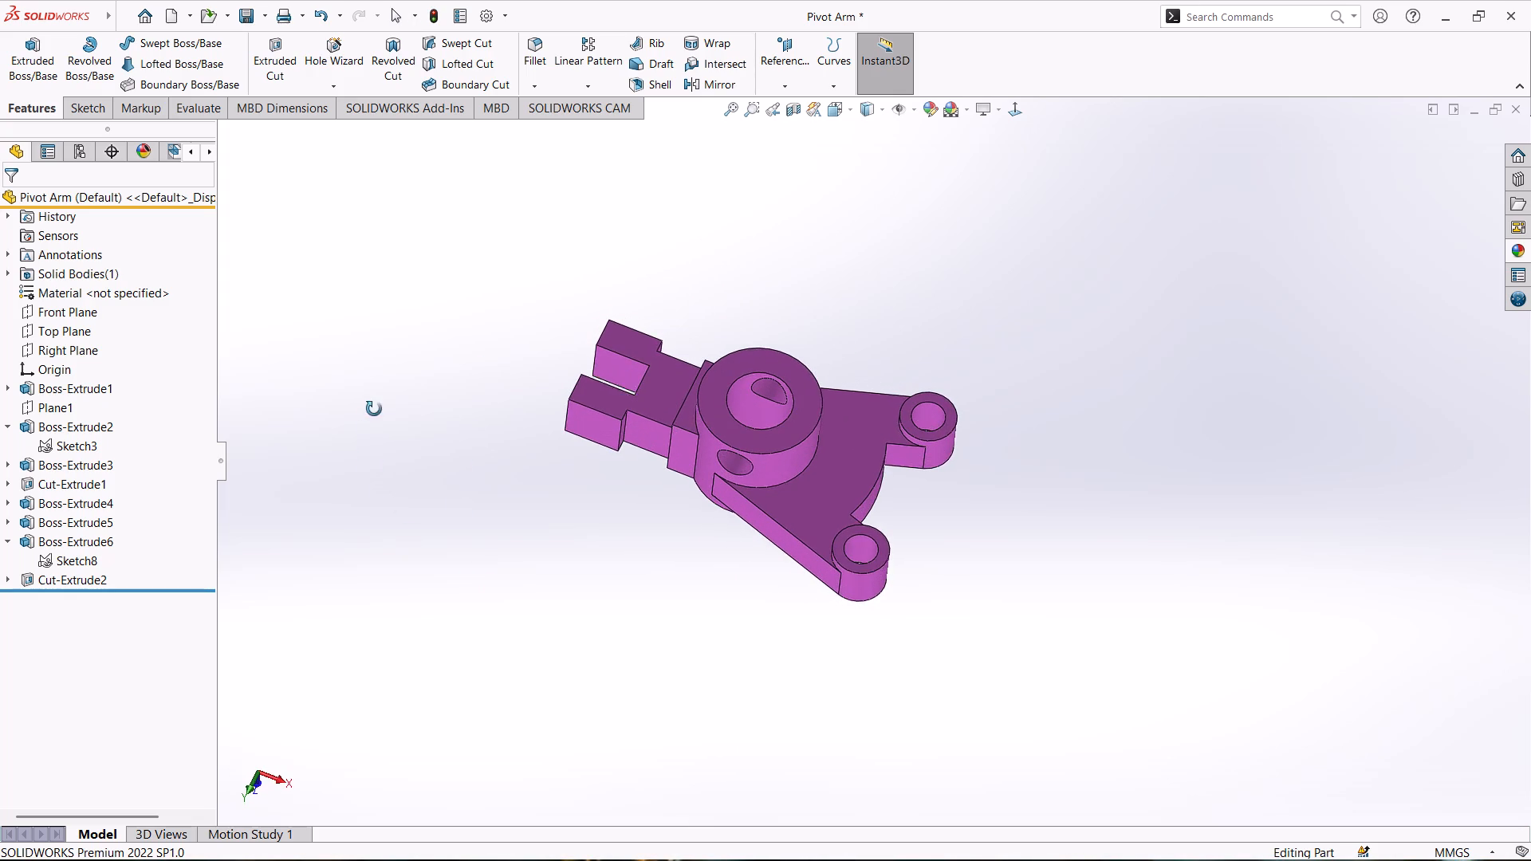
middle_drag(374, 409, 374, 407)
middle_drag(579, 568, 536, 476)
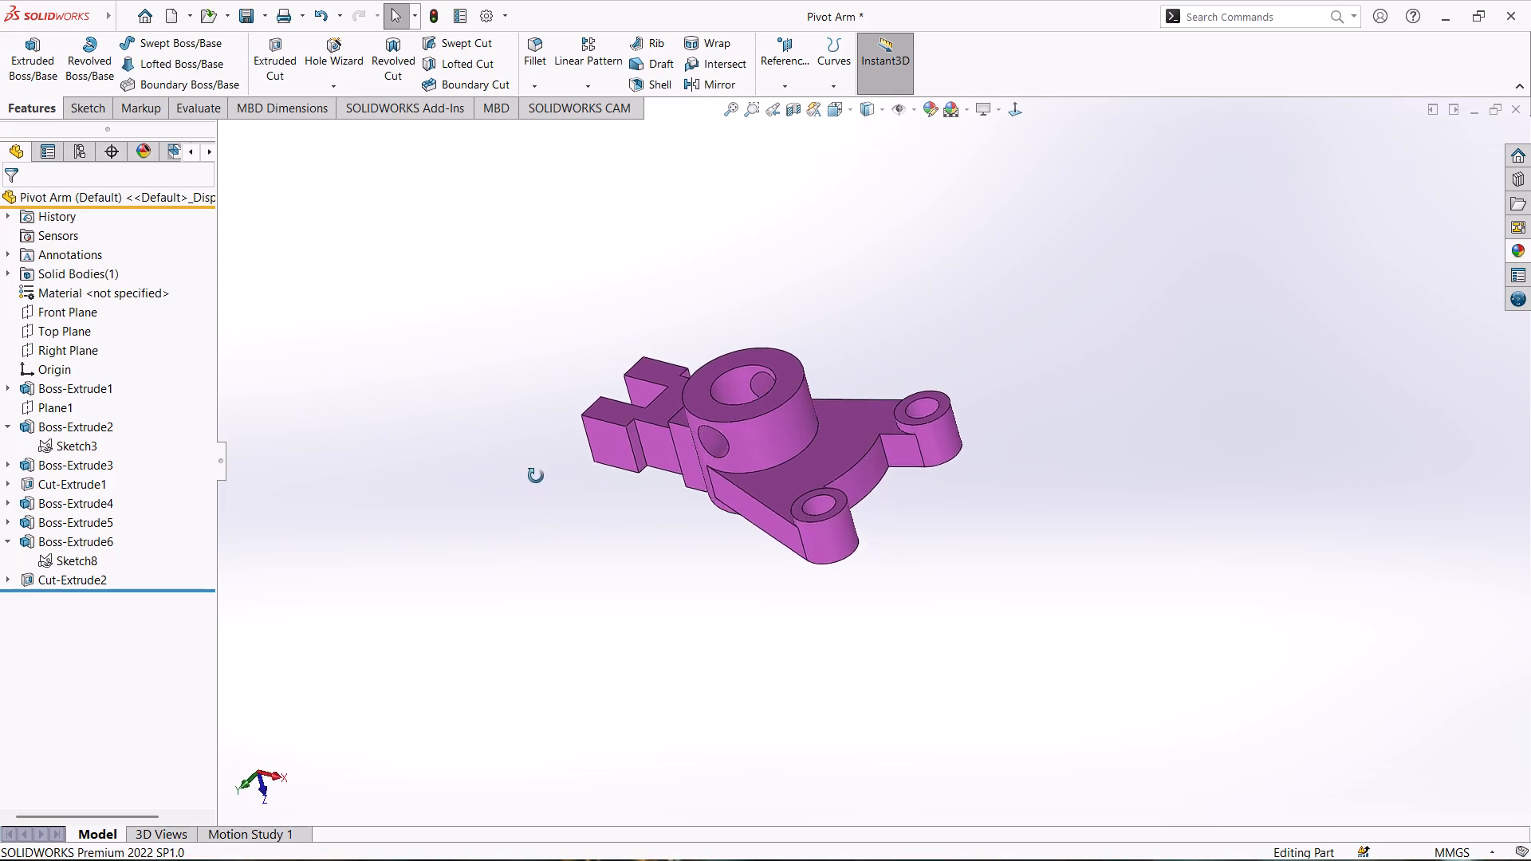
middle_drag(536, 476, 561, 376)
middle_drag(533, 486, 533, 480)
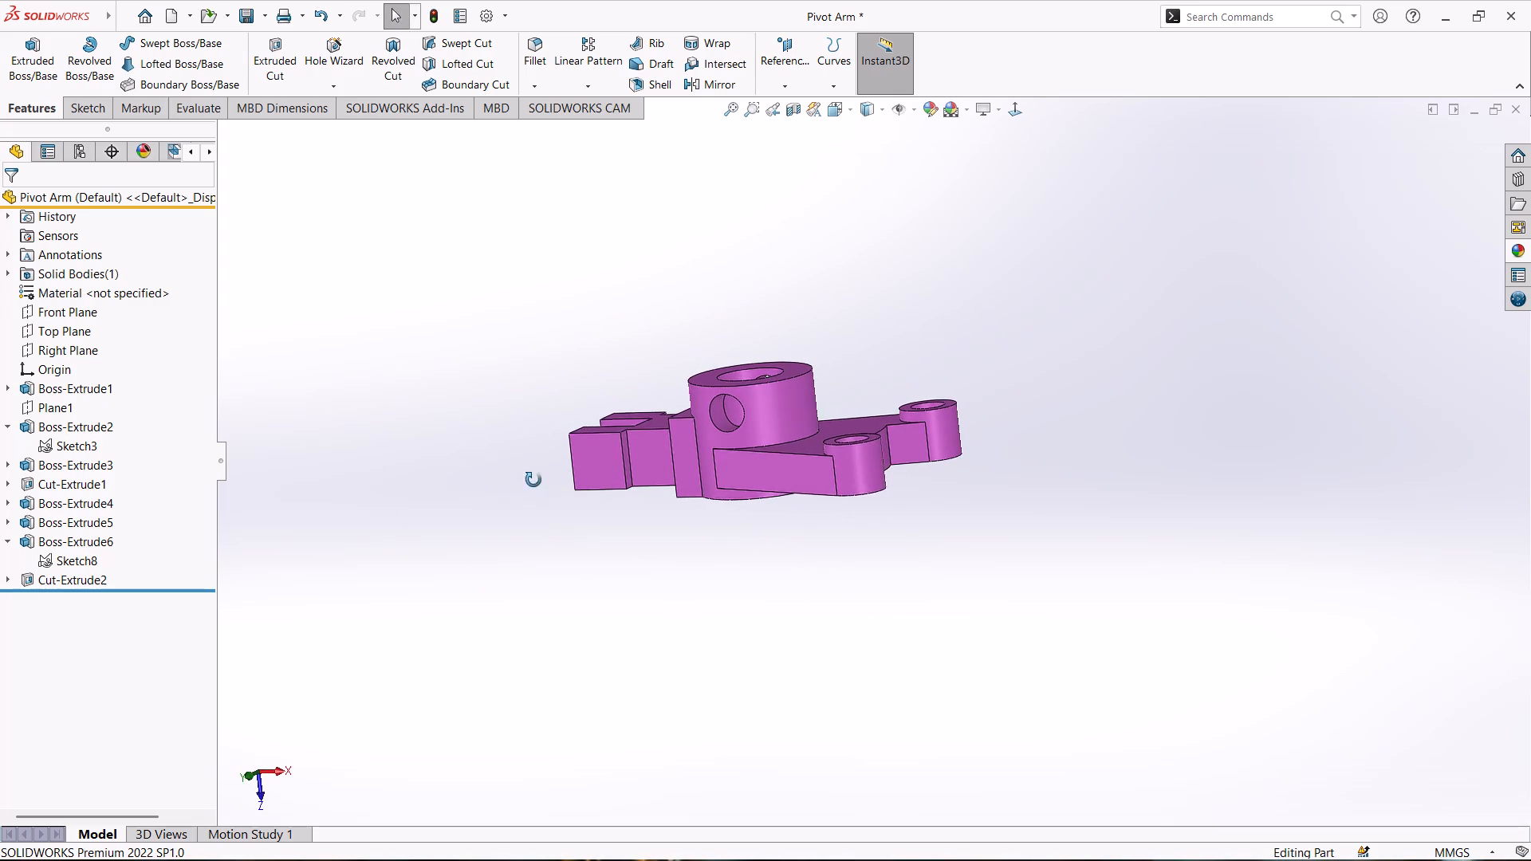
middle_drag(533, 480, 573, 509)
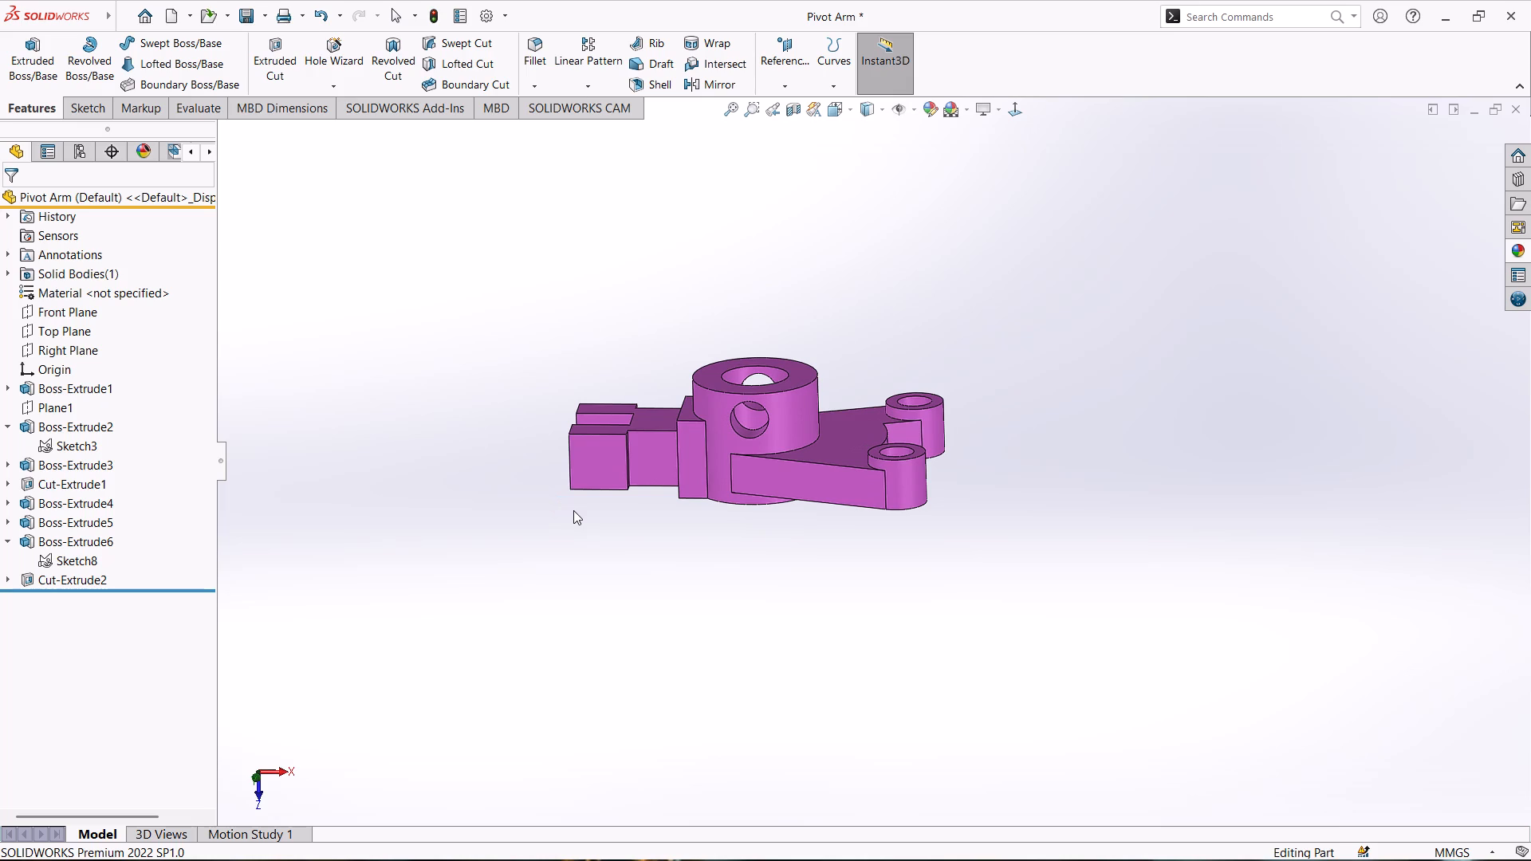
scroll(557, 445, down, 2)
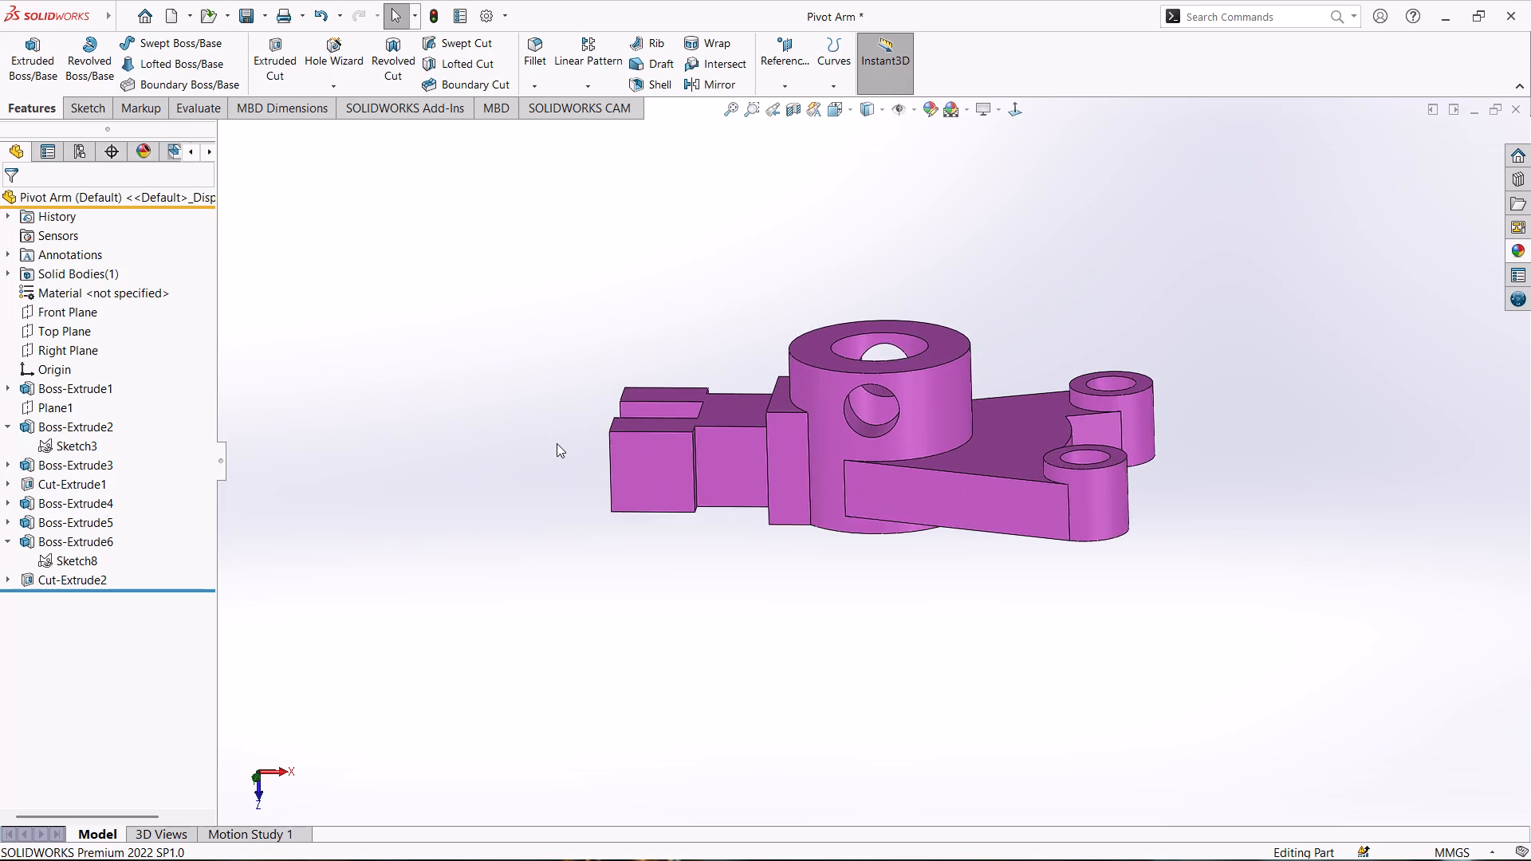
scroll(555, 444, up, 2)
middle_drag(549, 437, 588, 552)
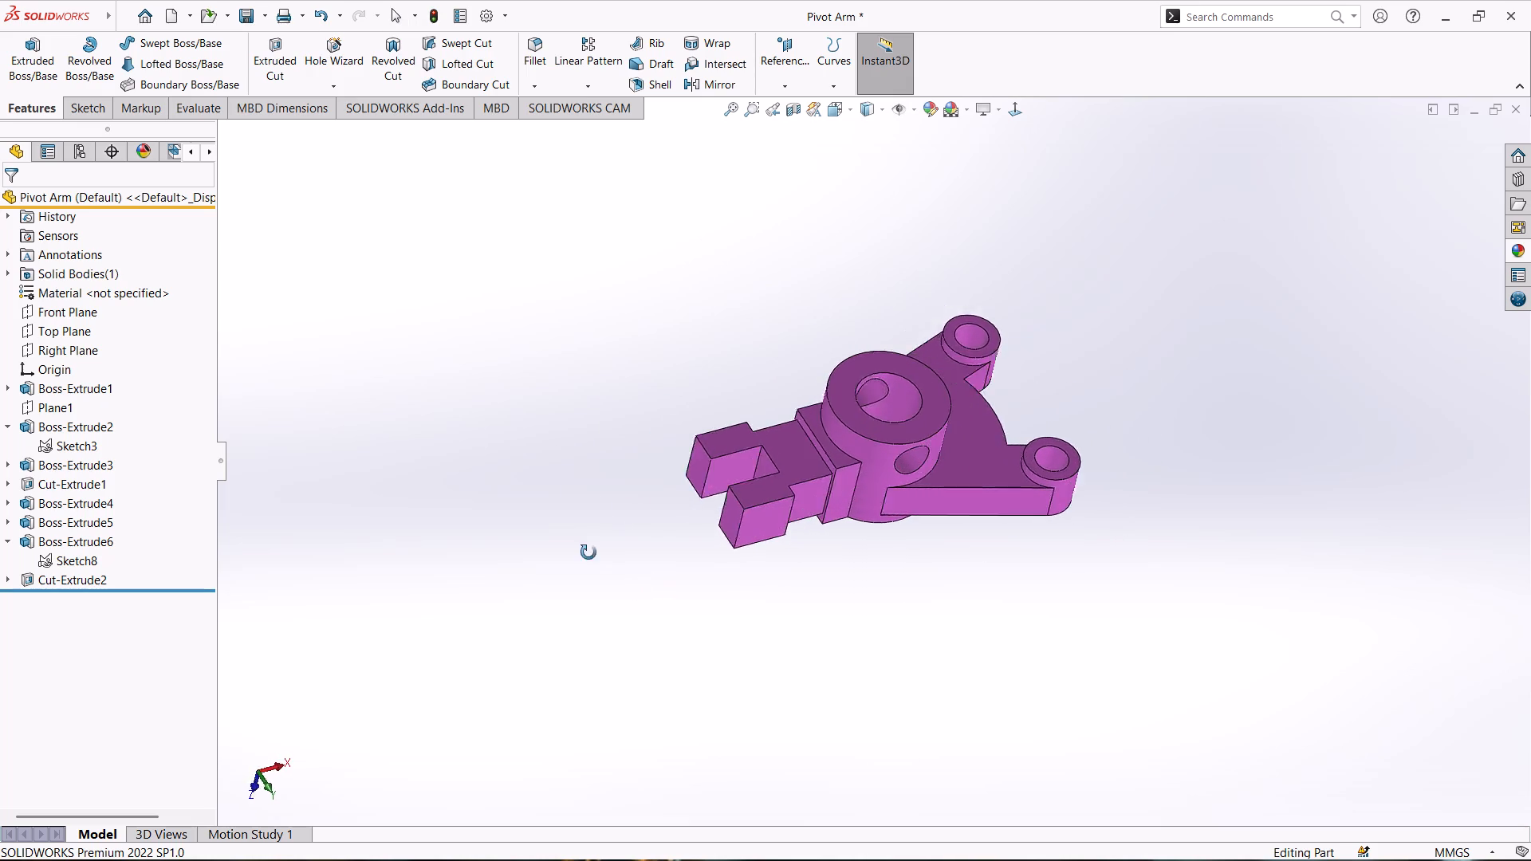
middle_drag(588, 552, 577, 537)
scroll(749, 472, down, 4)
middle_drag(551, 486, 561, 483)
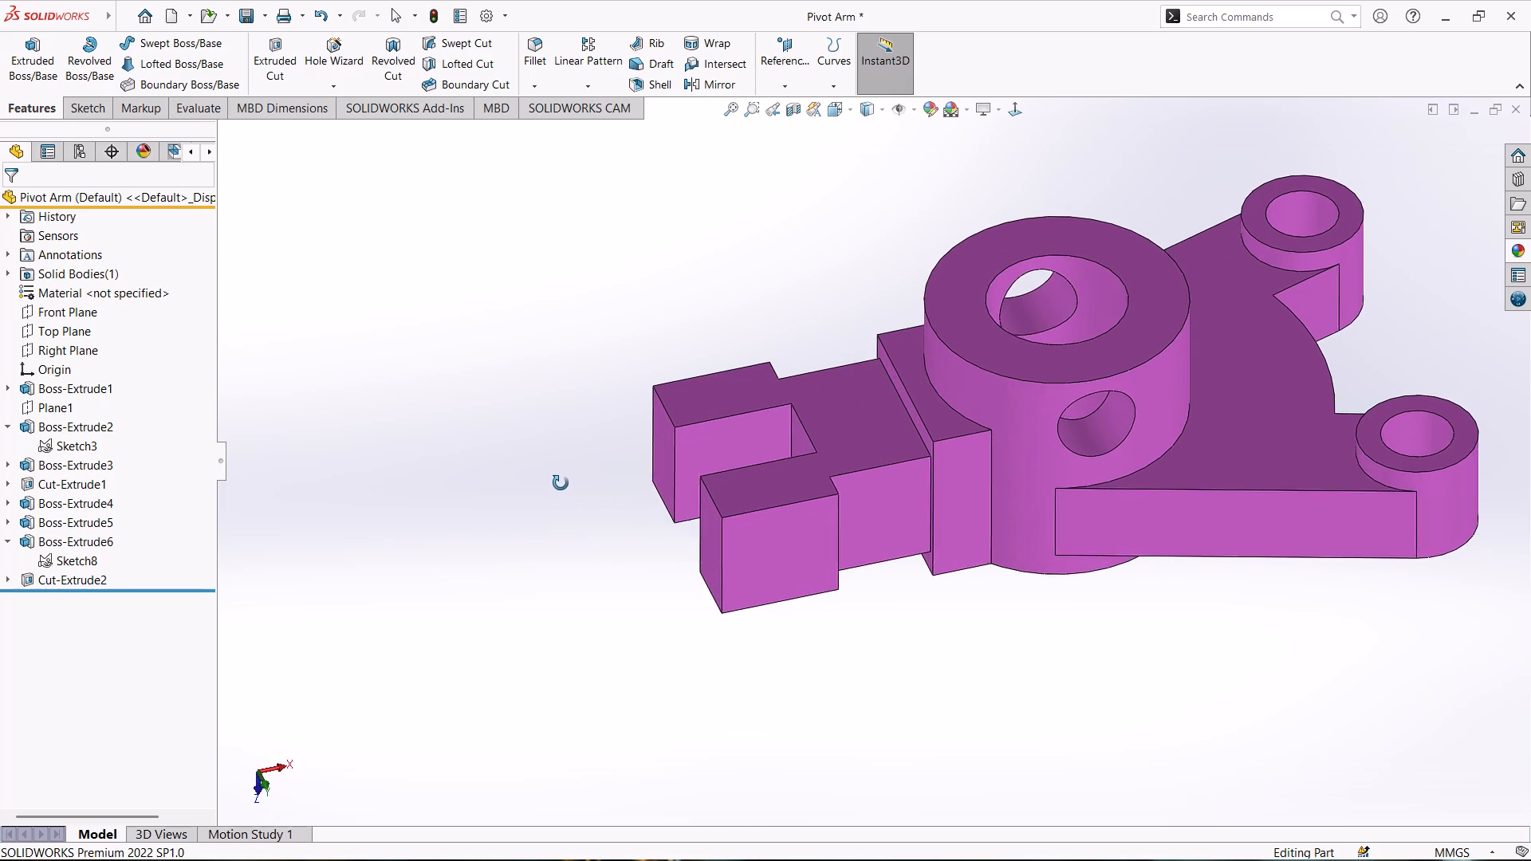
middle_drag(561, 483, 559, 474)
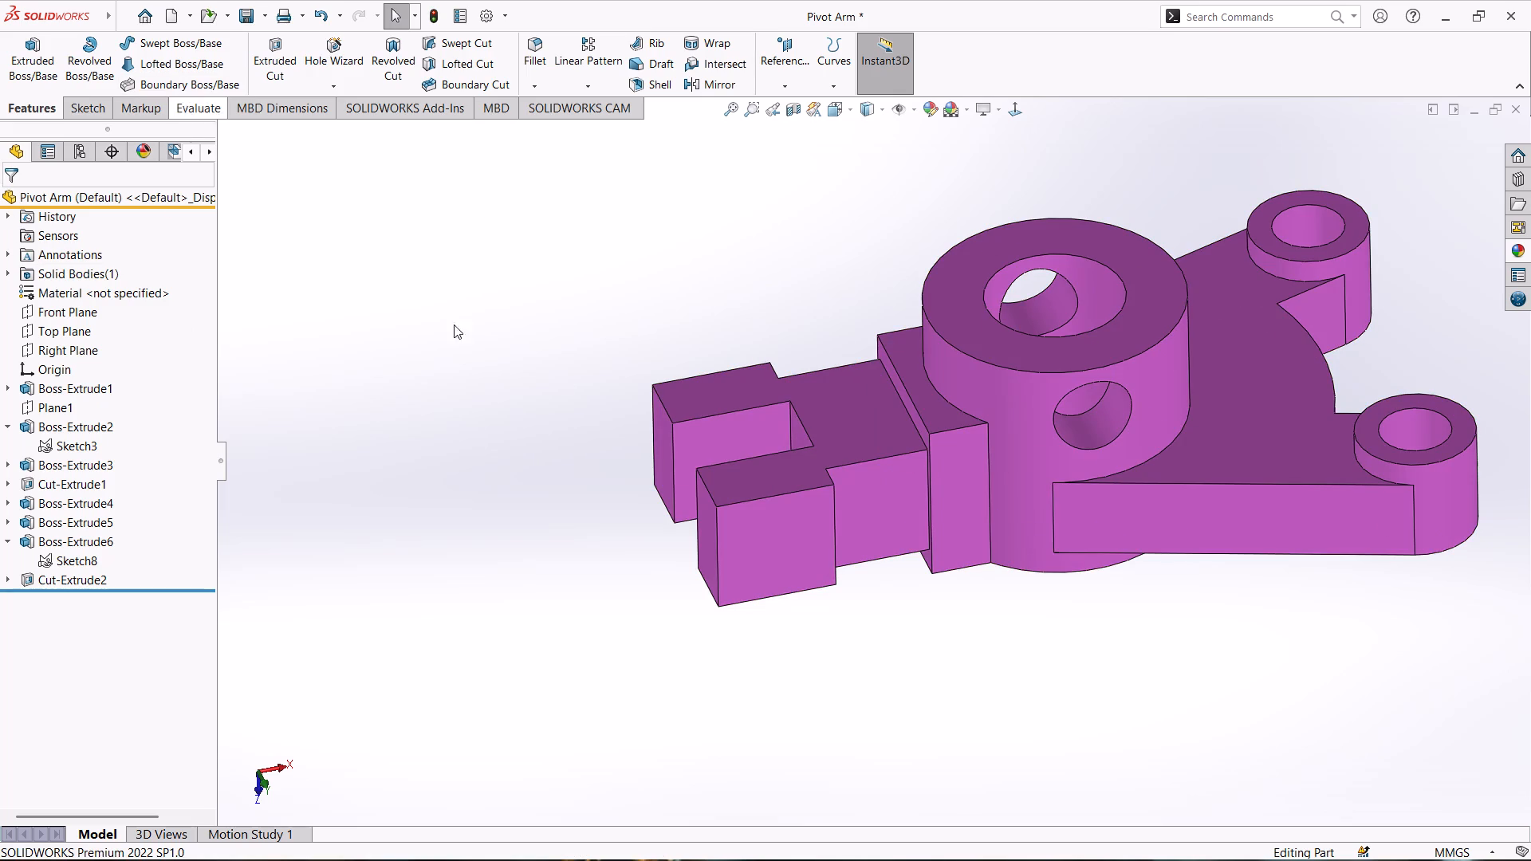
Start a new sketch on the outer side face of the lug.
click(765, 531)
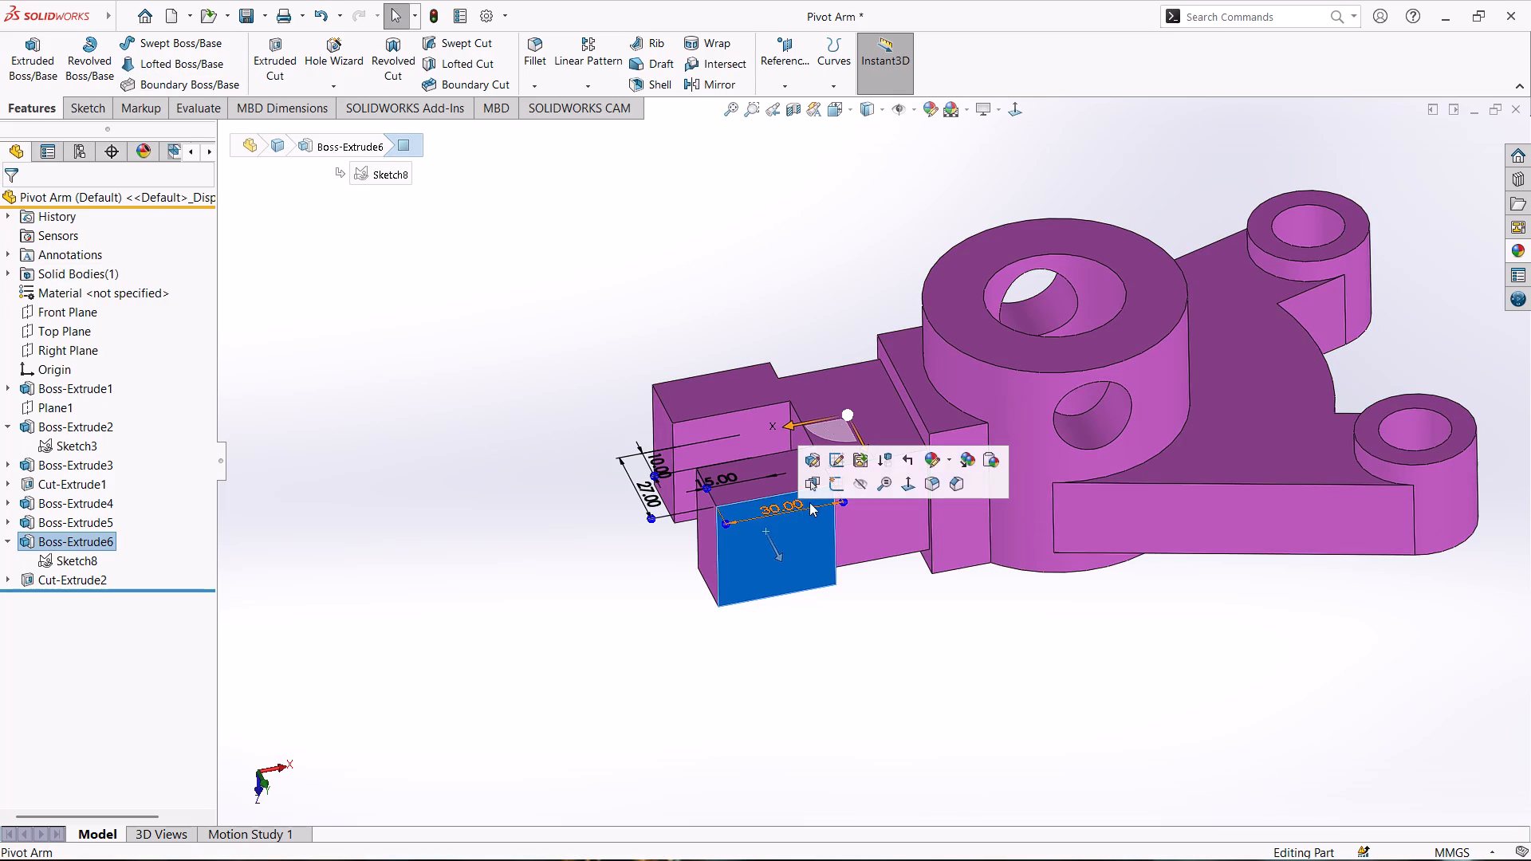
click(829, 484)
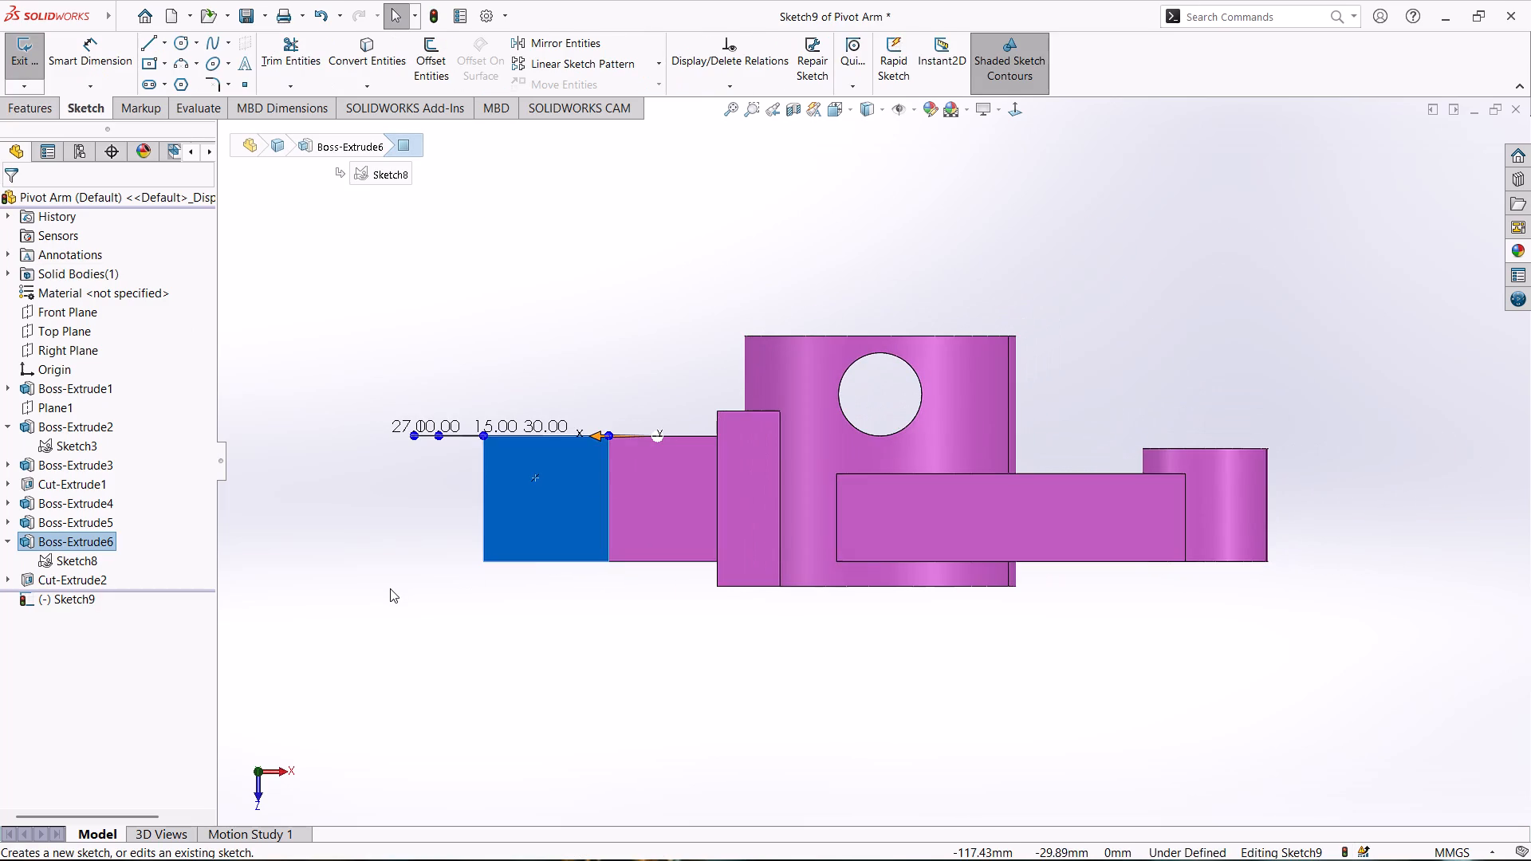
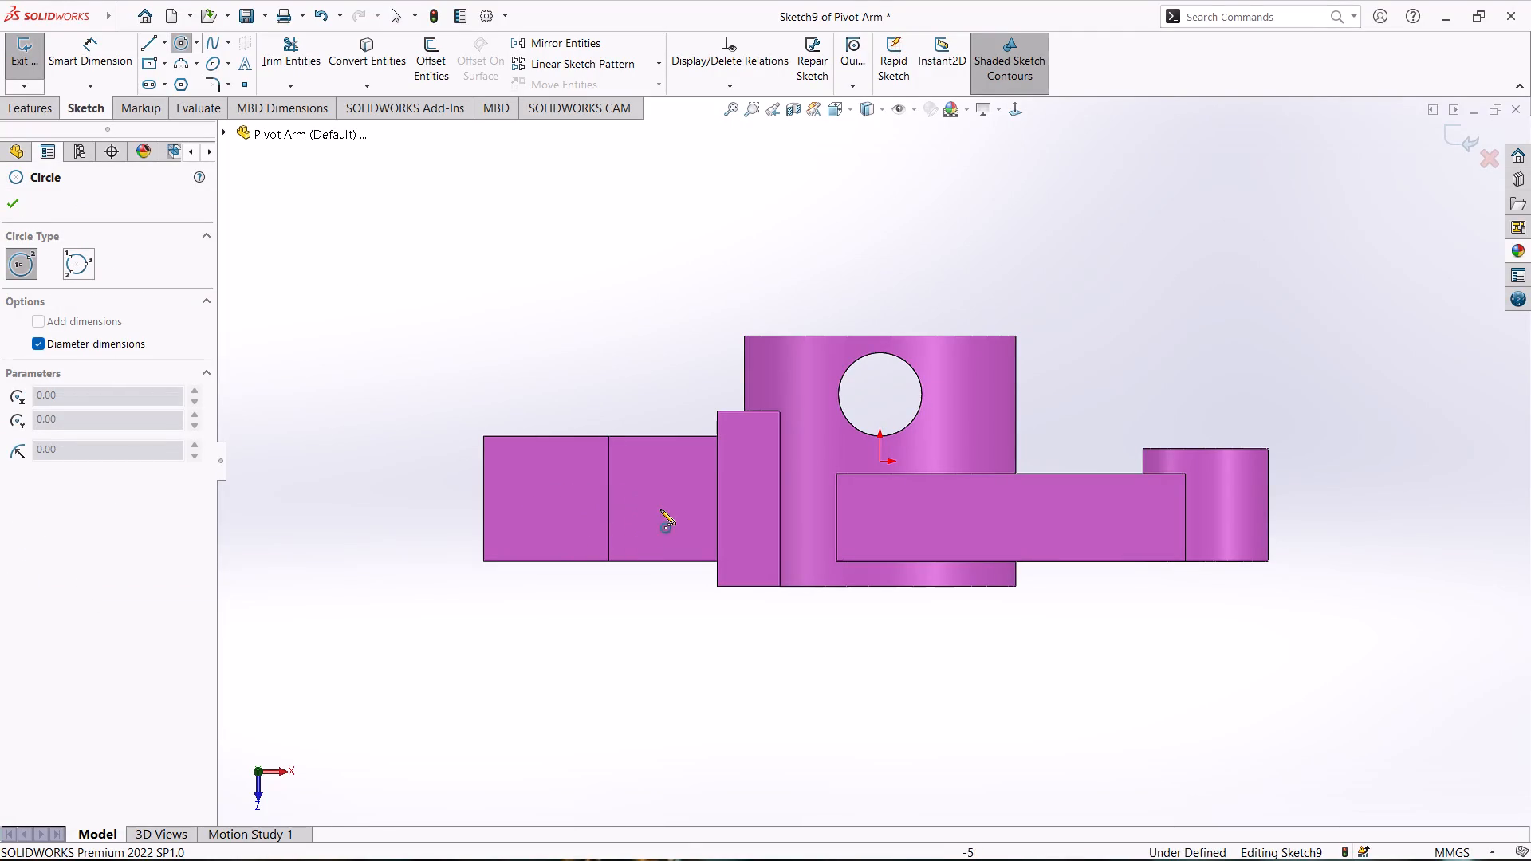
Draw an 18 mm diameter circle on the lug's outer side face.
click(545, 497)
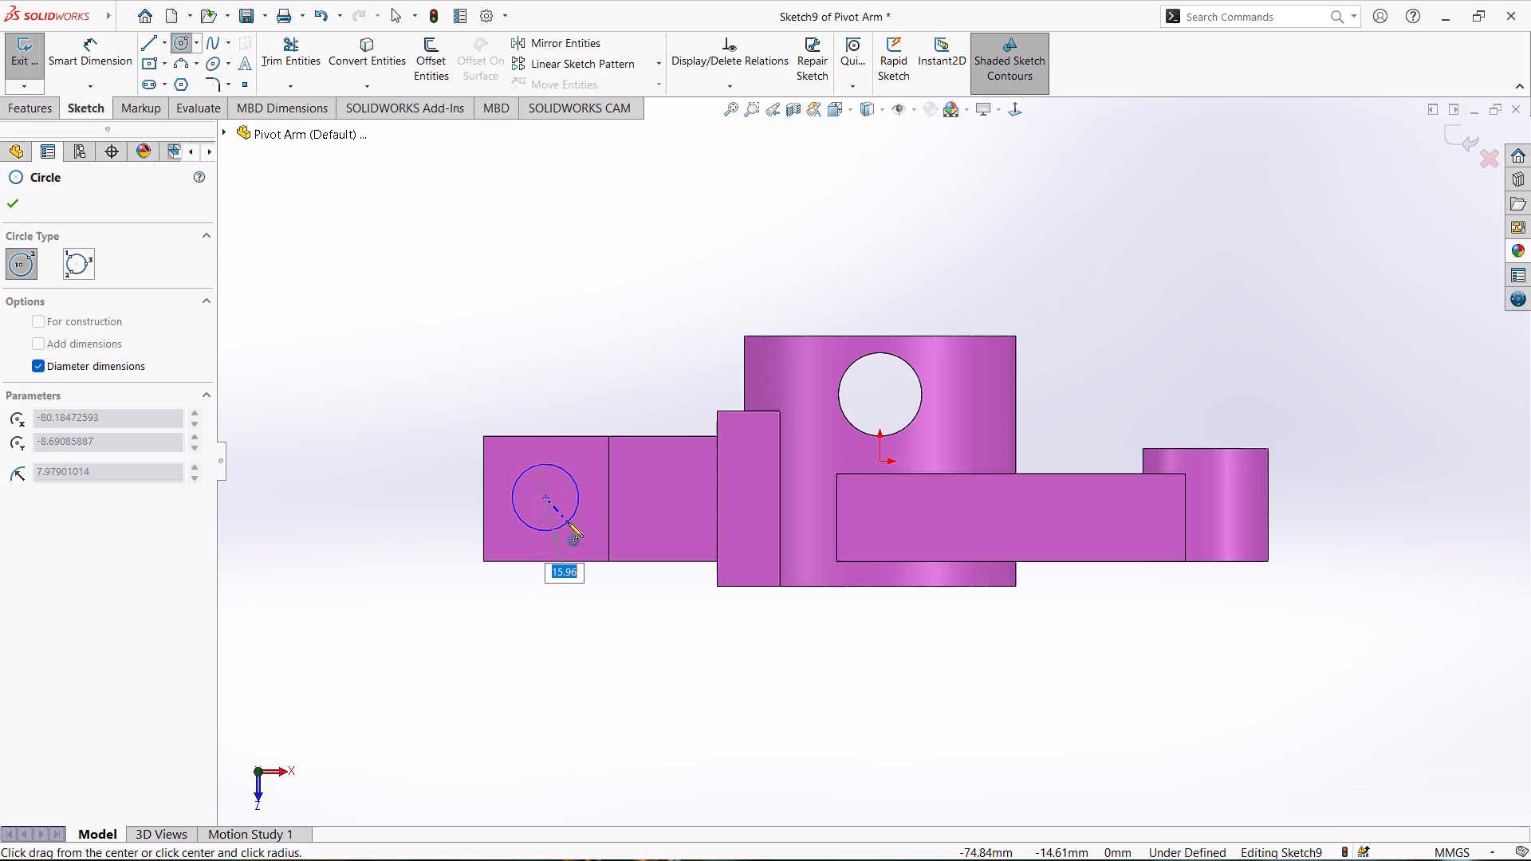
text(18)
key(Return)
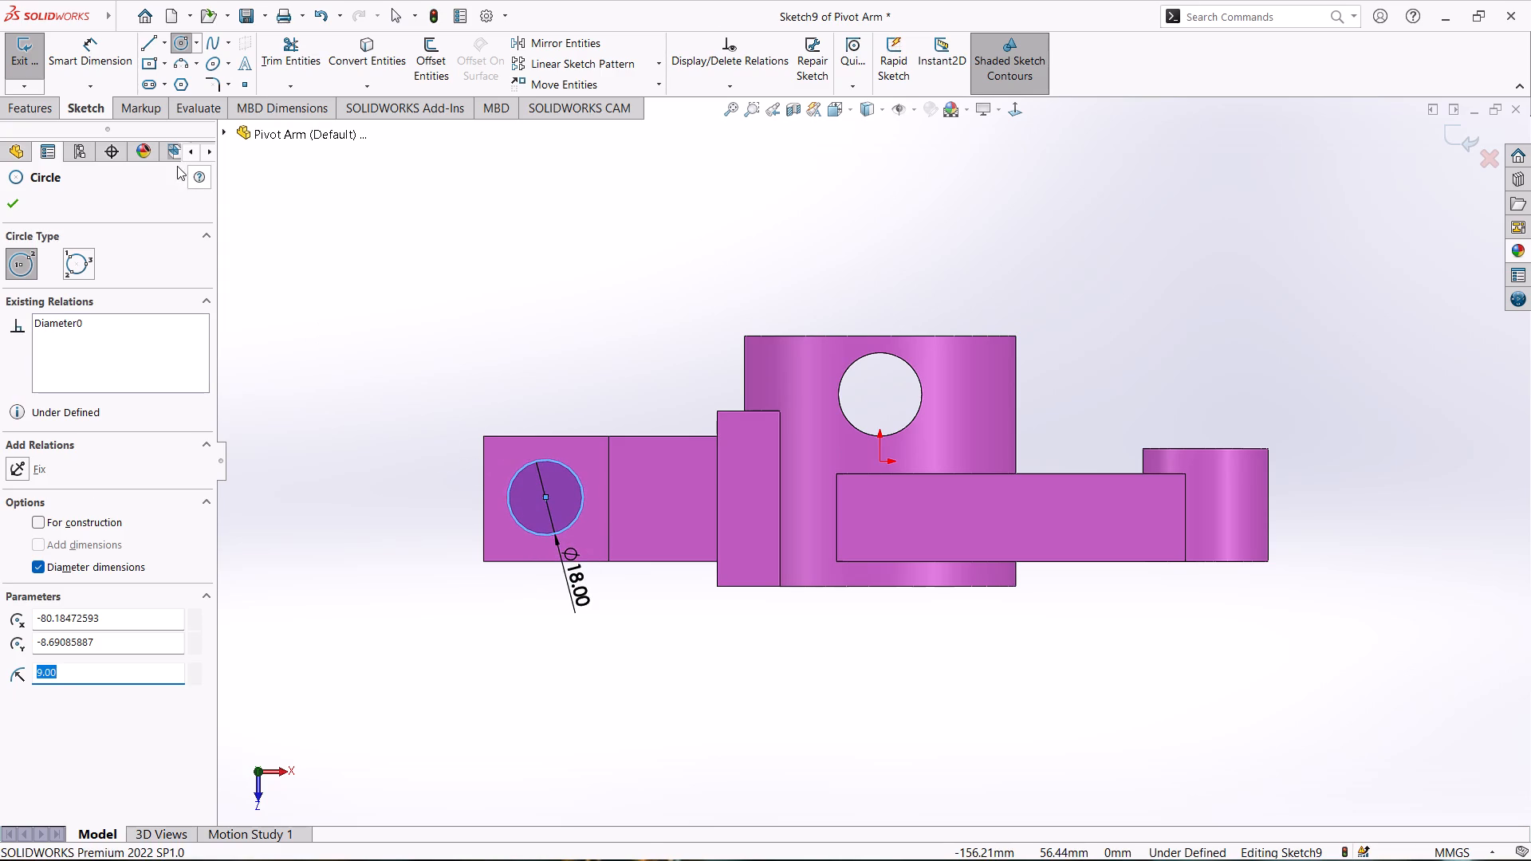
Dimension the circle's centre 15 mm from the lug's free end edge.
click(87, 58)
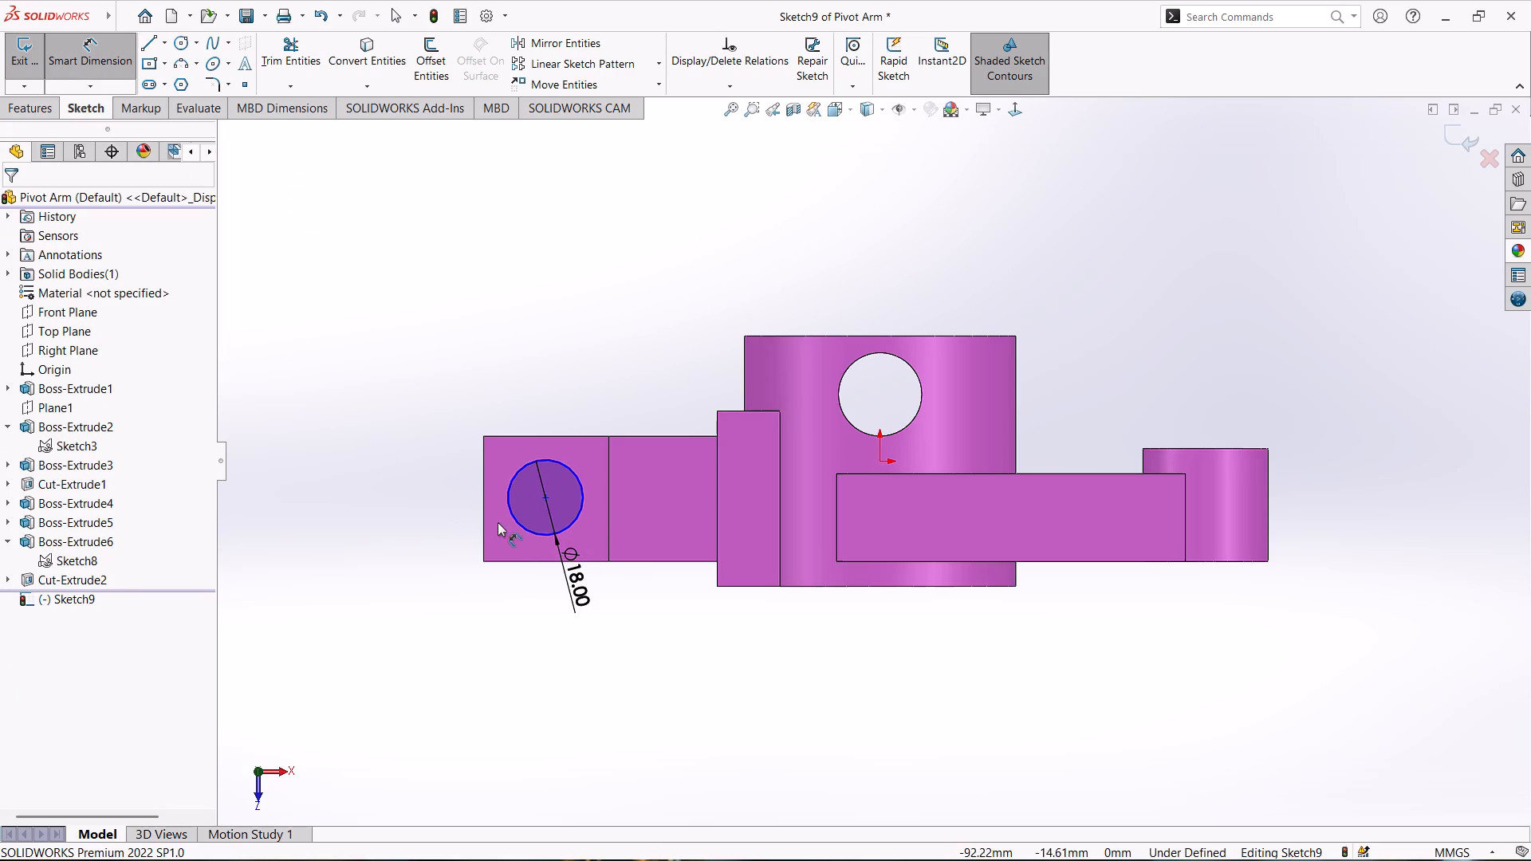
click(545, 497)
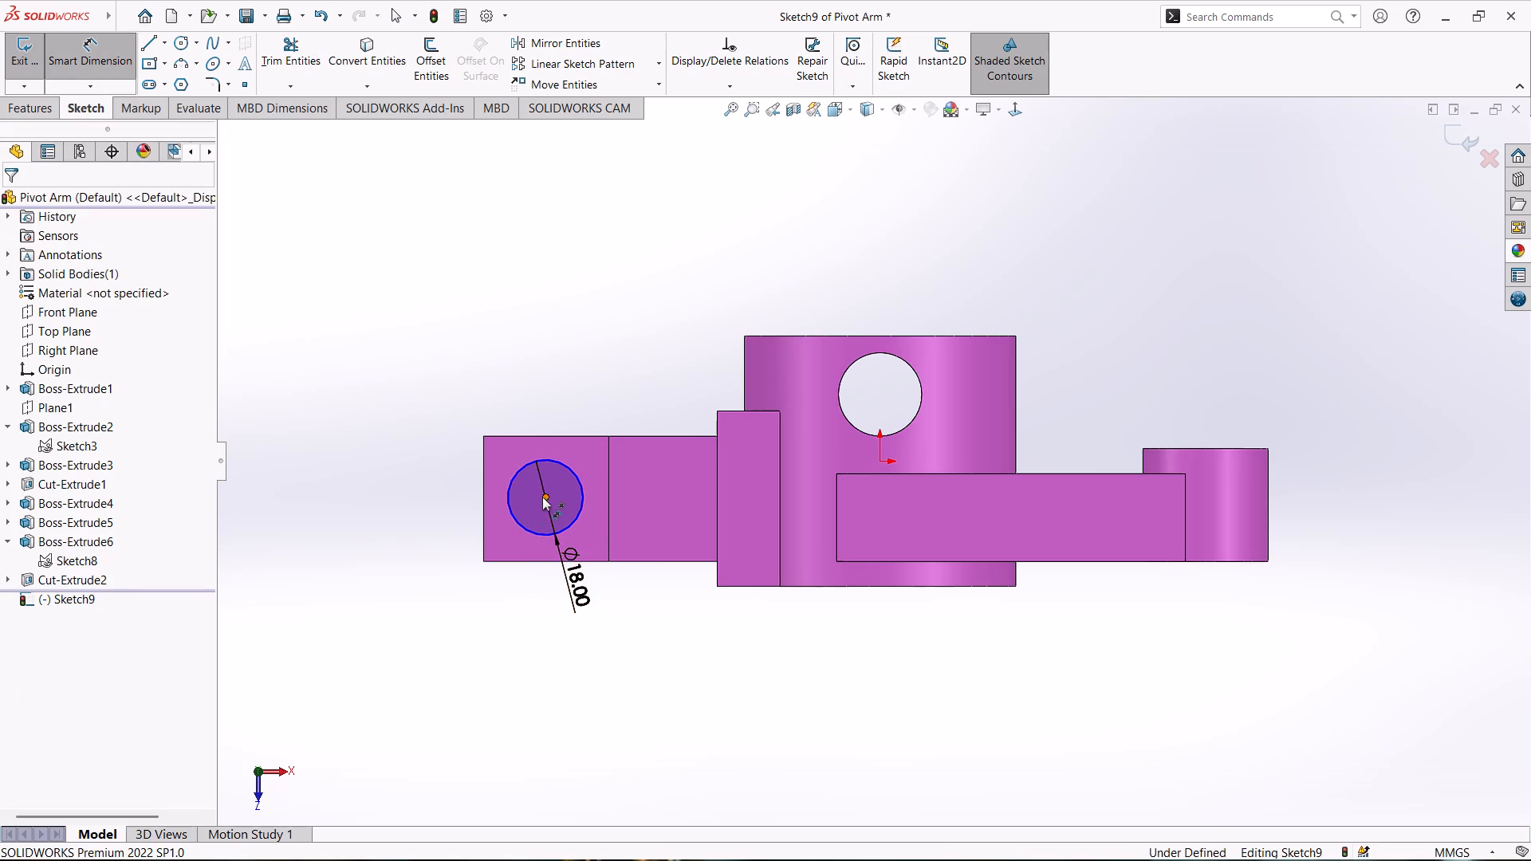
click(483, 526)
click(525, 402)
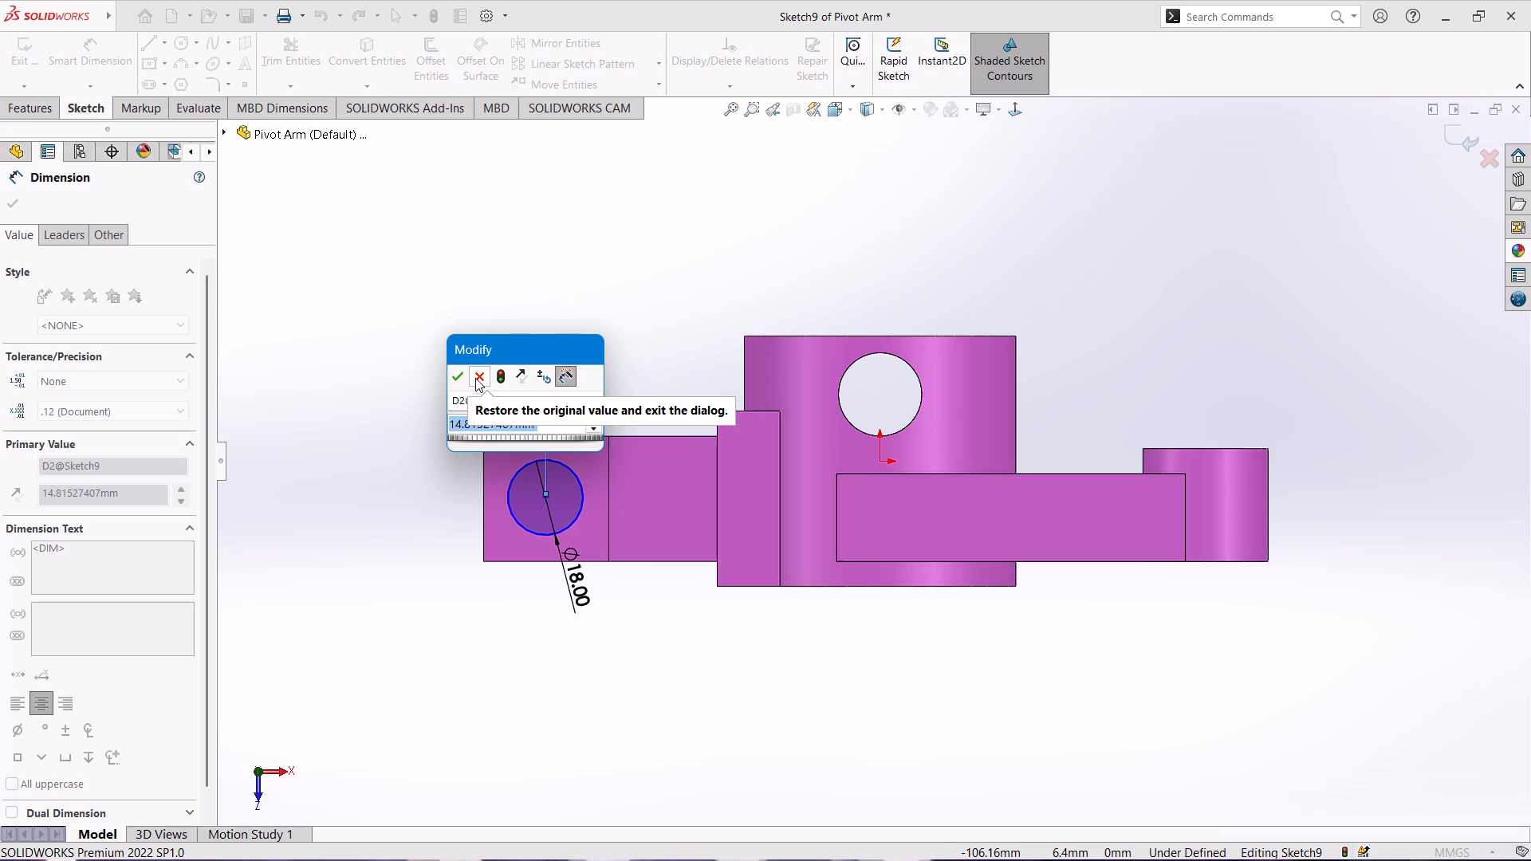
text(15)
key(Return)
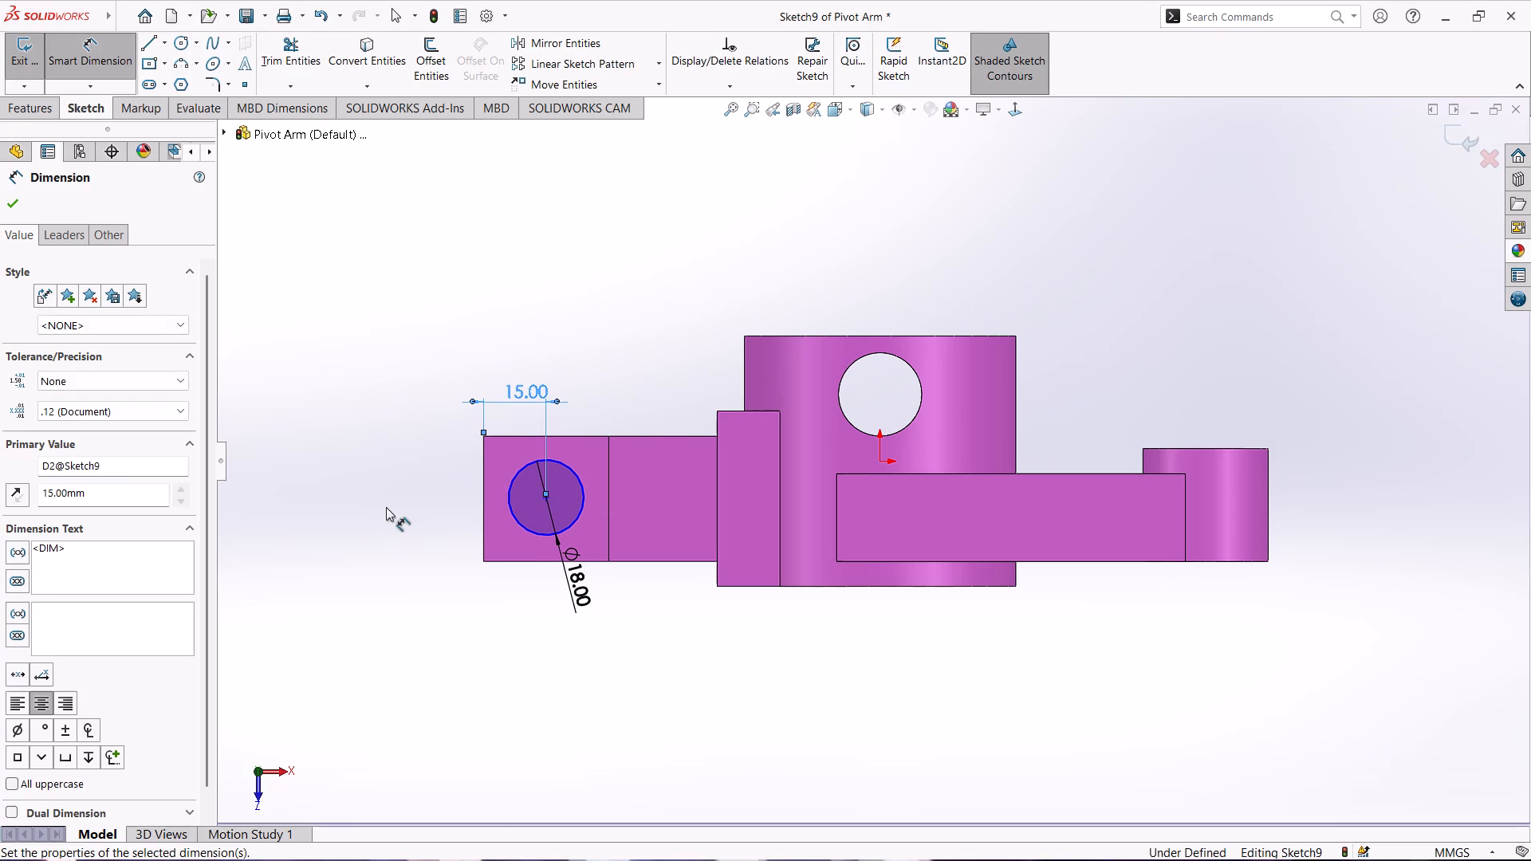
Dimension the circle's centre 15 mm from the bottom edge of the lug face.
click(545, 491)
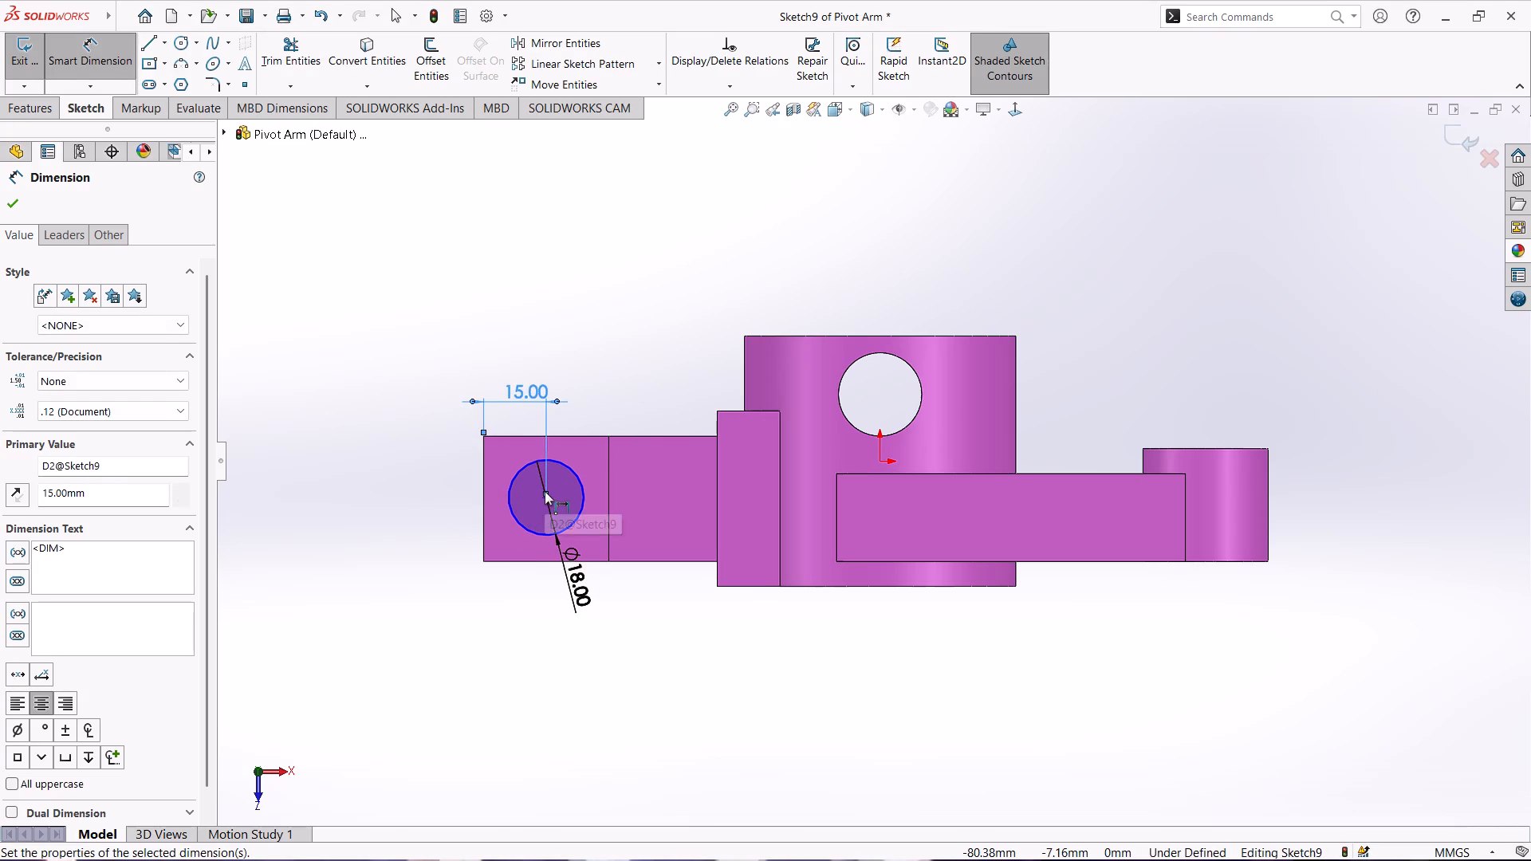
click(529, 559)
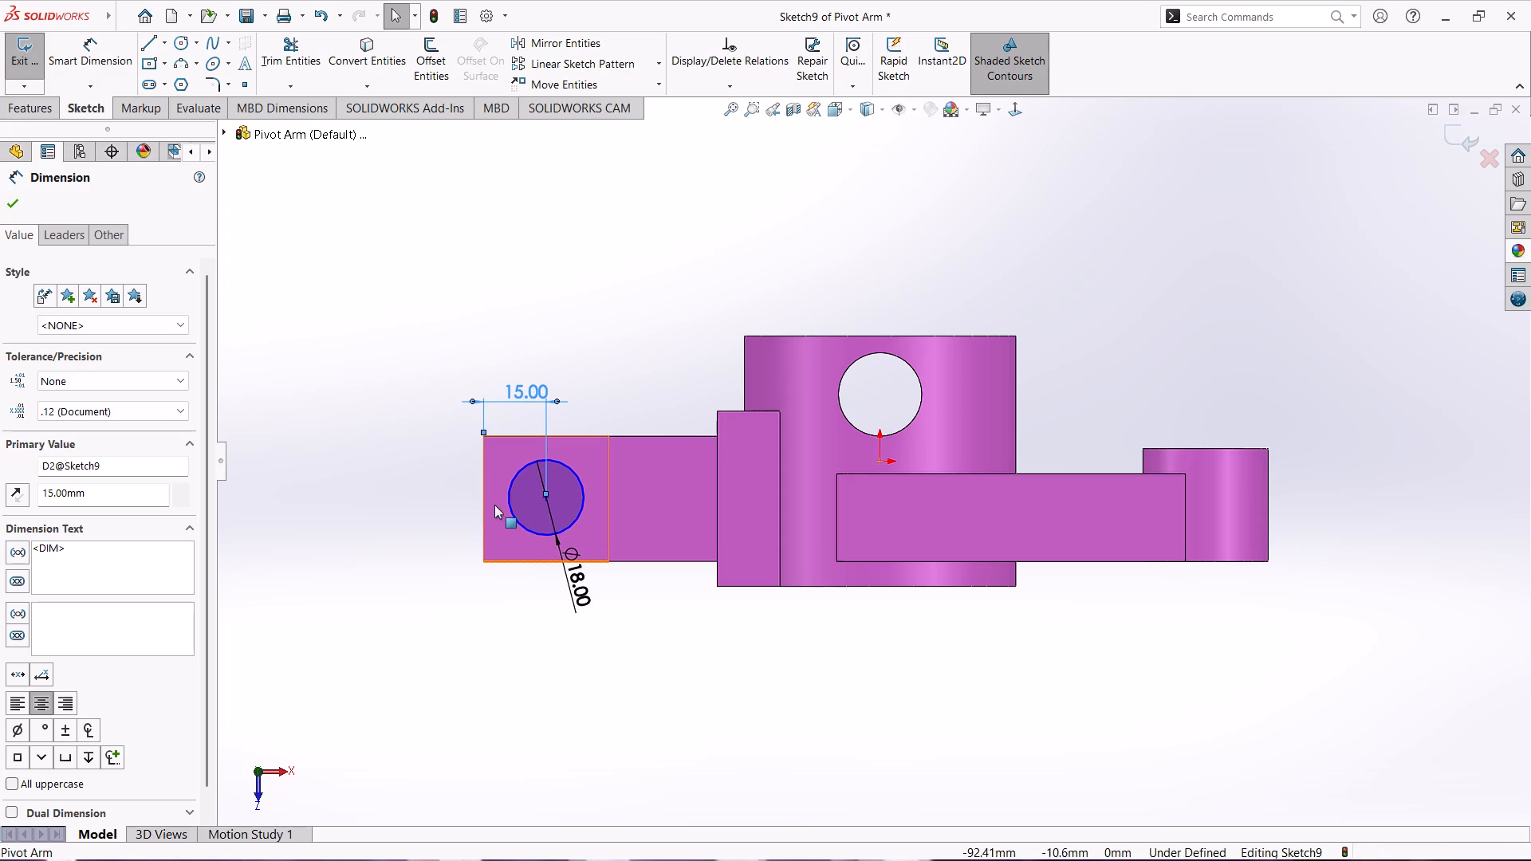
click(102, 57)
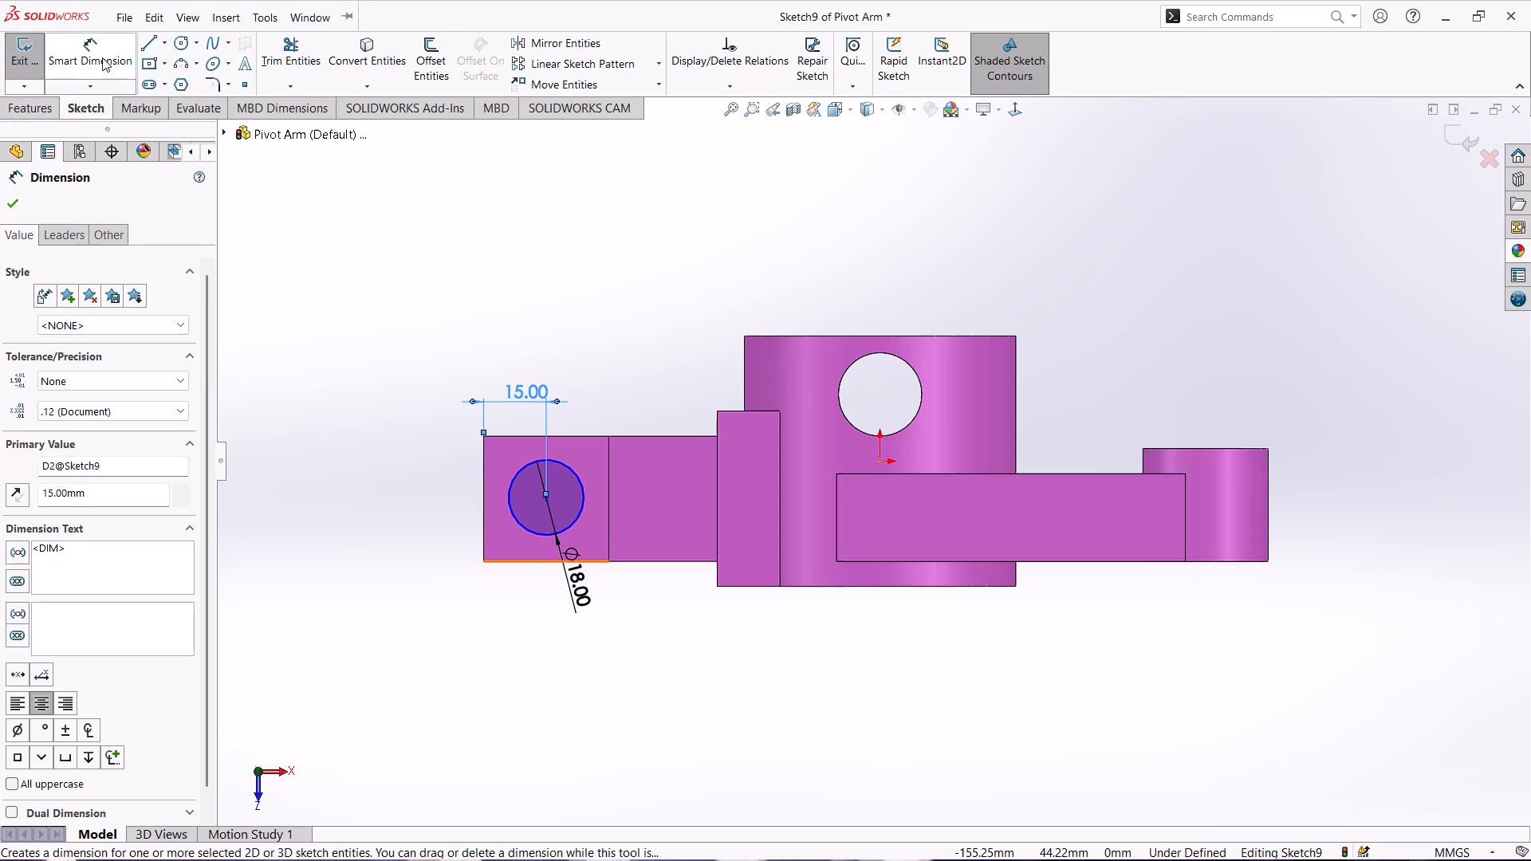
click(519, 559)
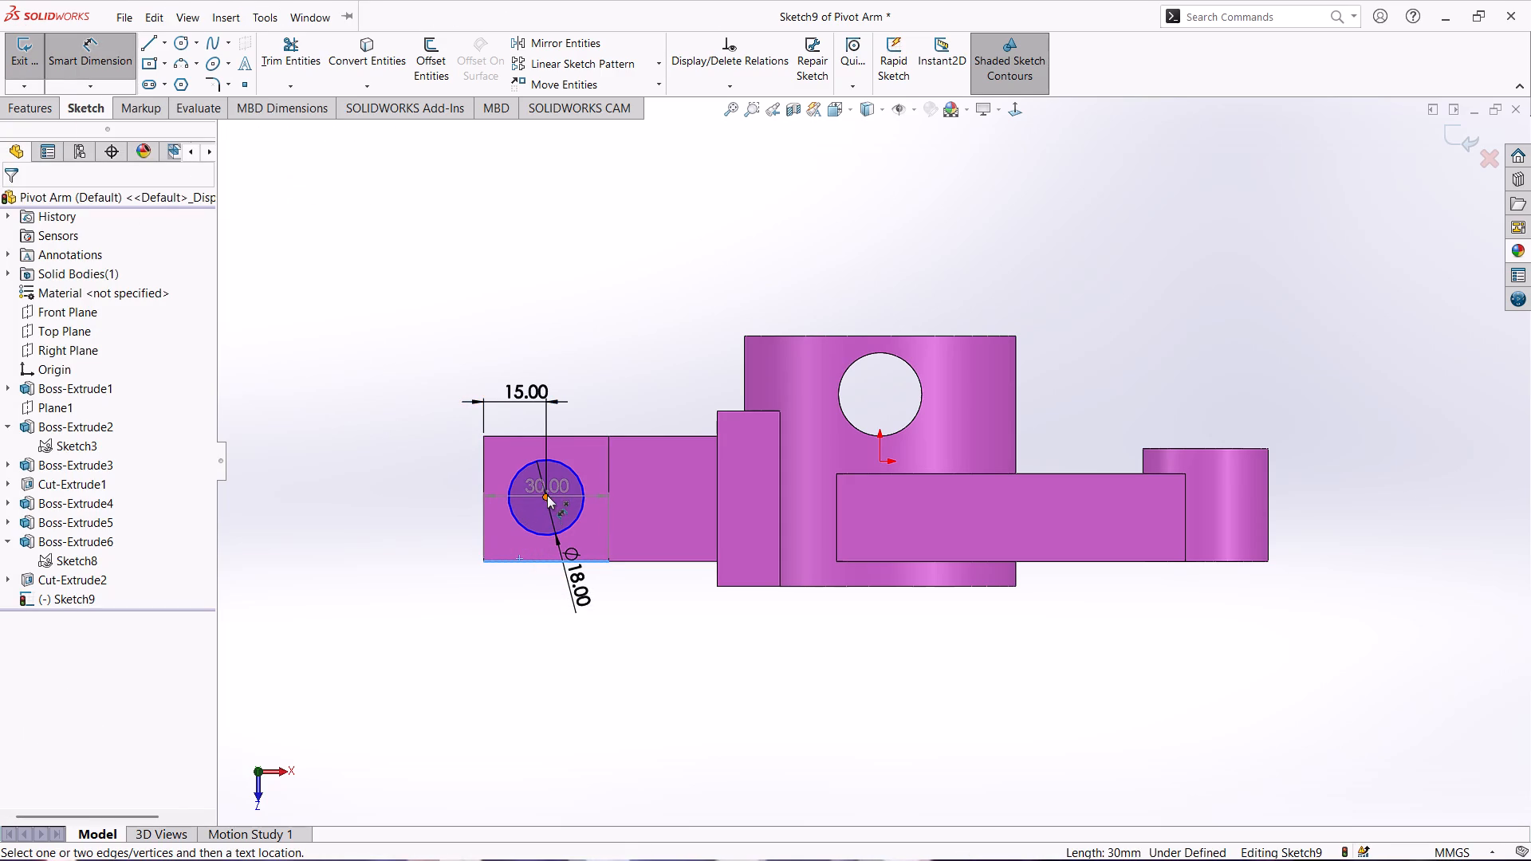
click(544, 497)
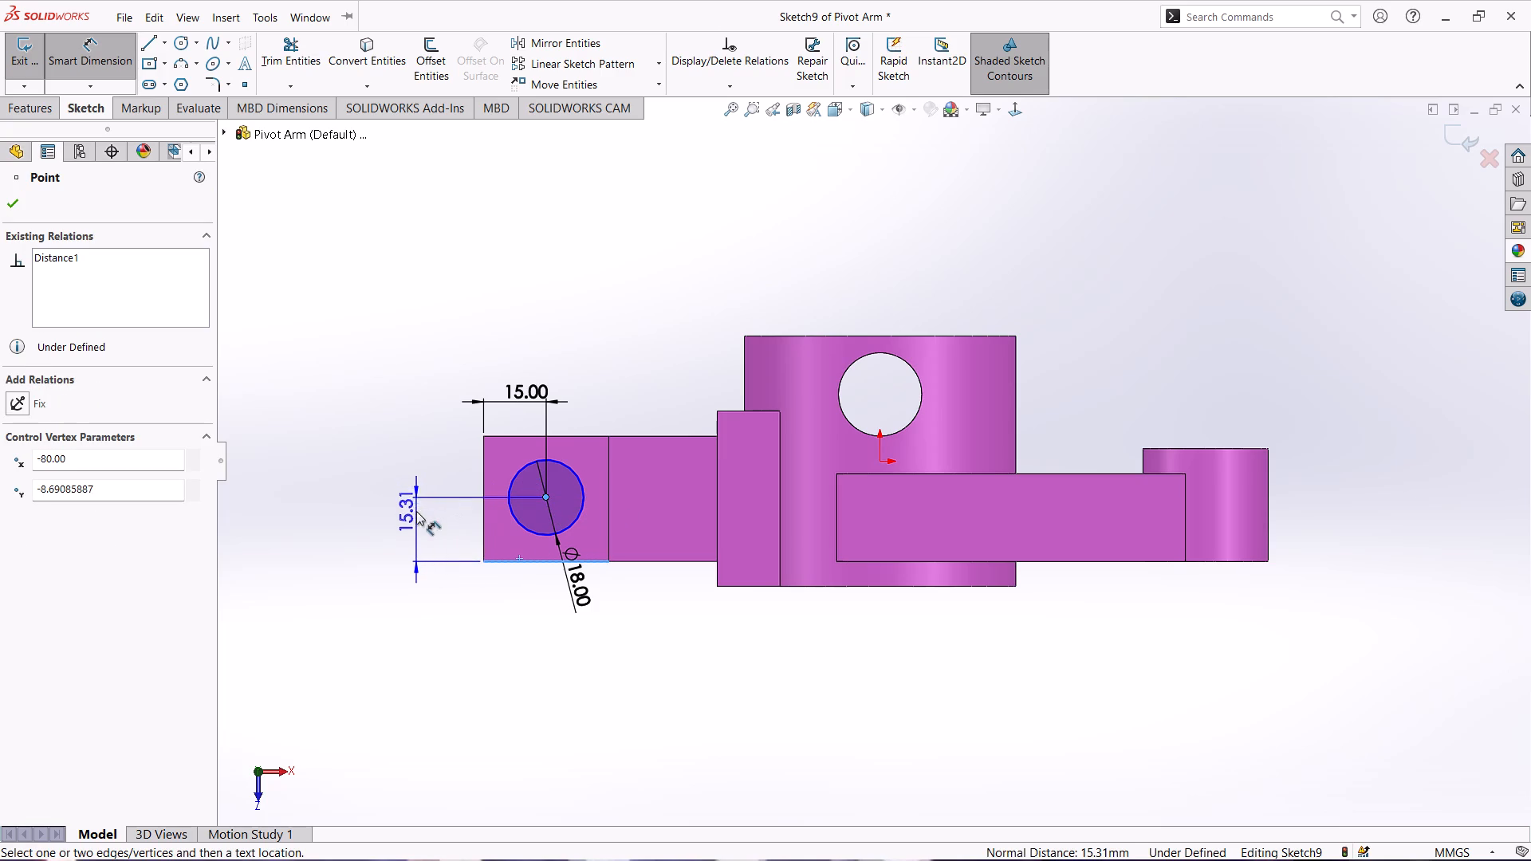
click(416, 511)
text(15)
key(Return)
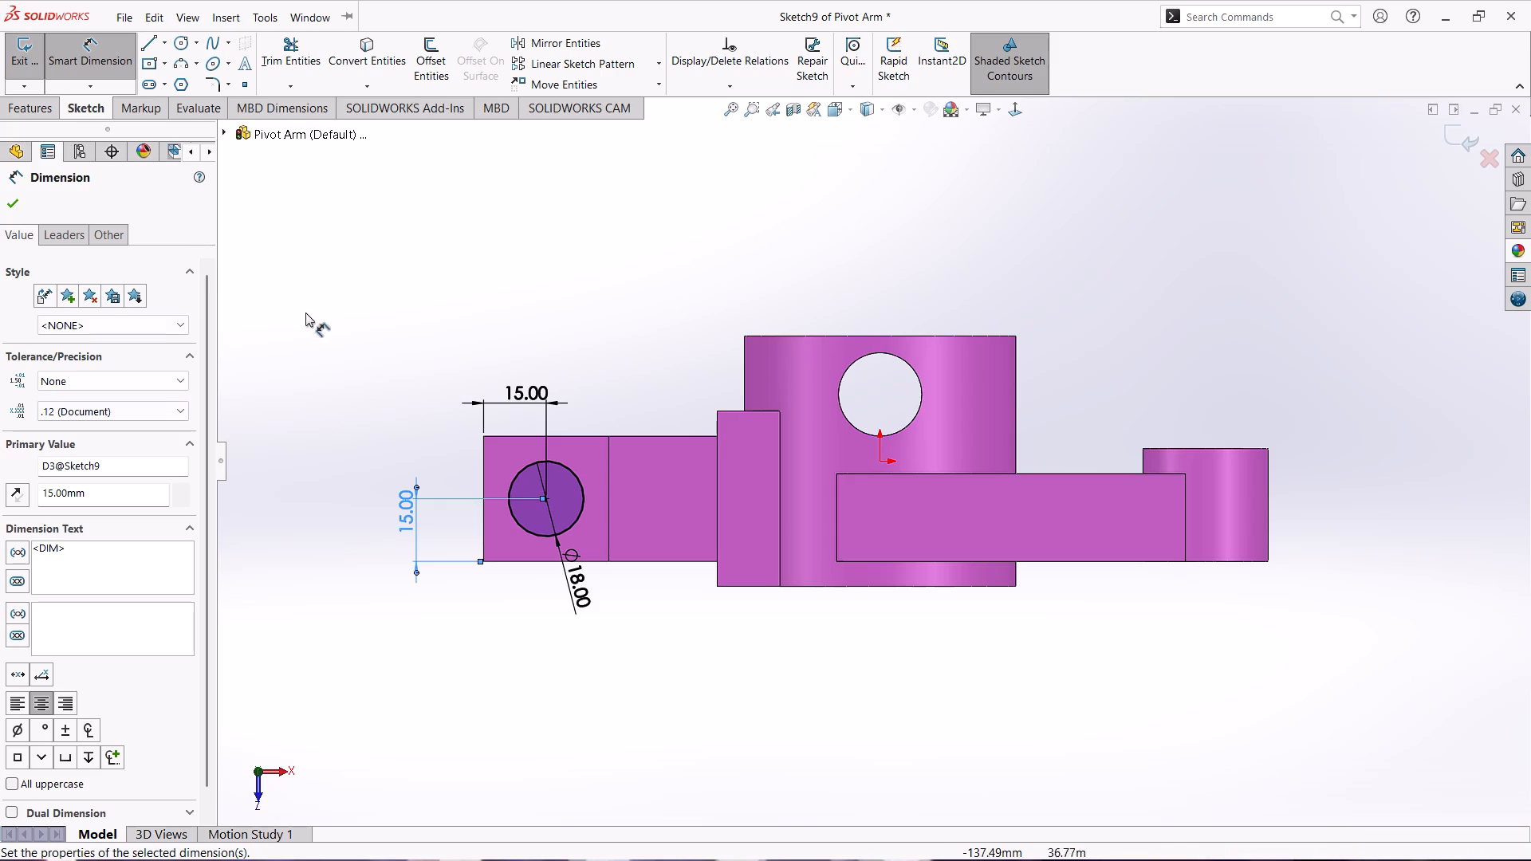
Cut-extrude the 18 mm circle through both lugs using a Blind depth of 90 mm.
middle_drag(329, 328, 365, 438)
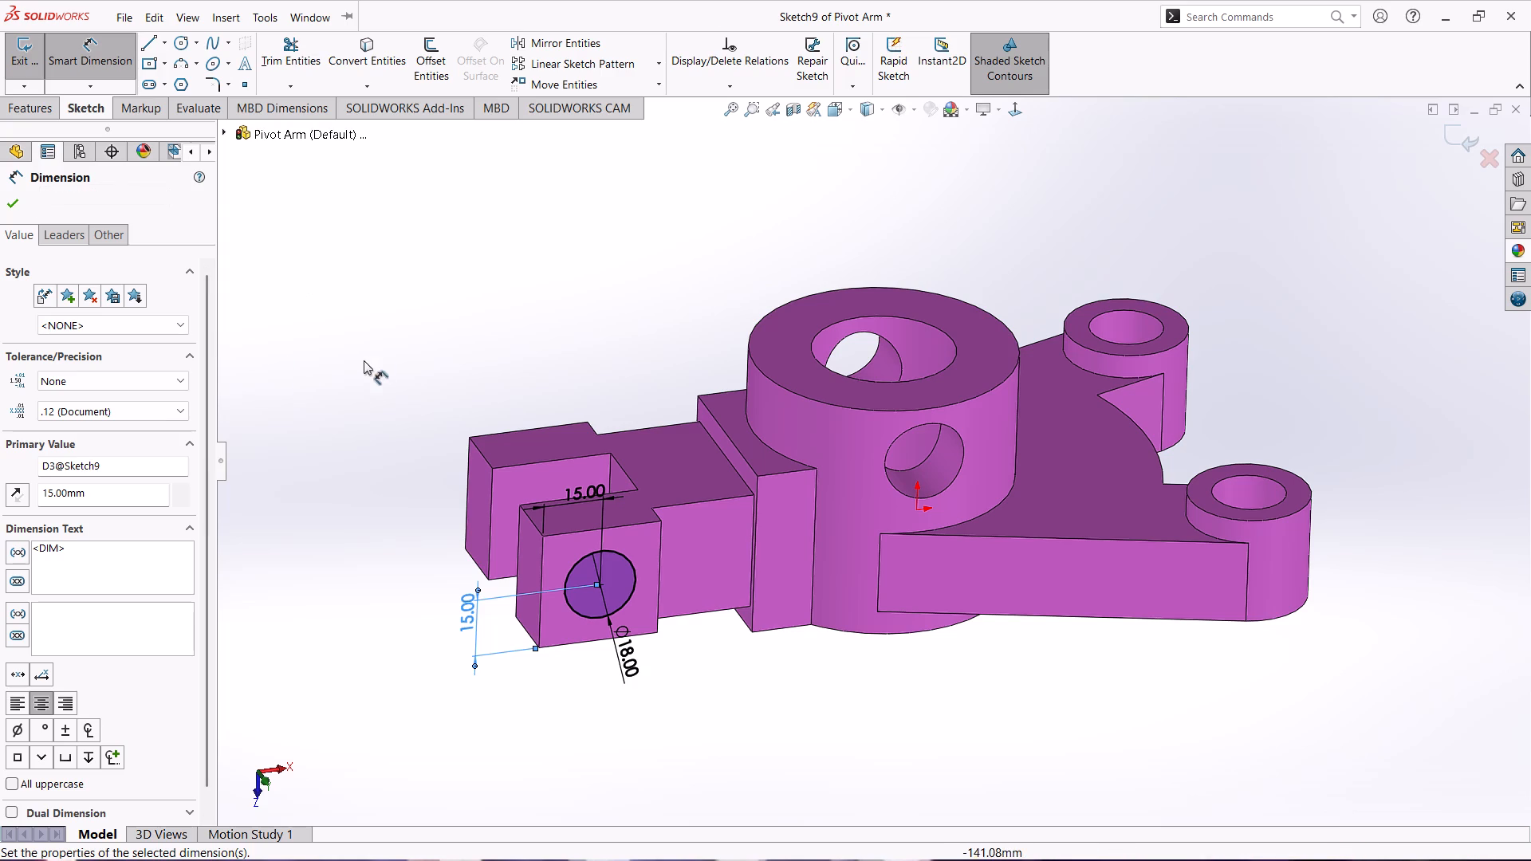
middle_drag(314, 311, 281, 254)
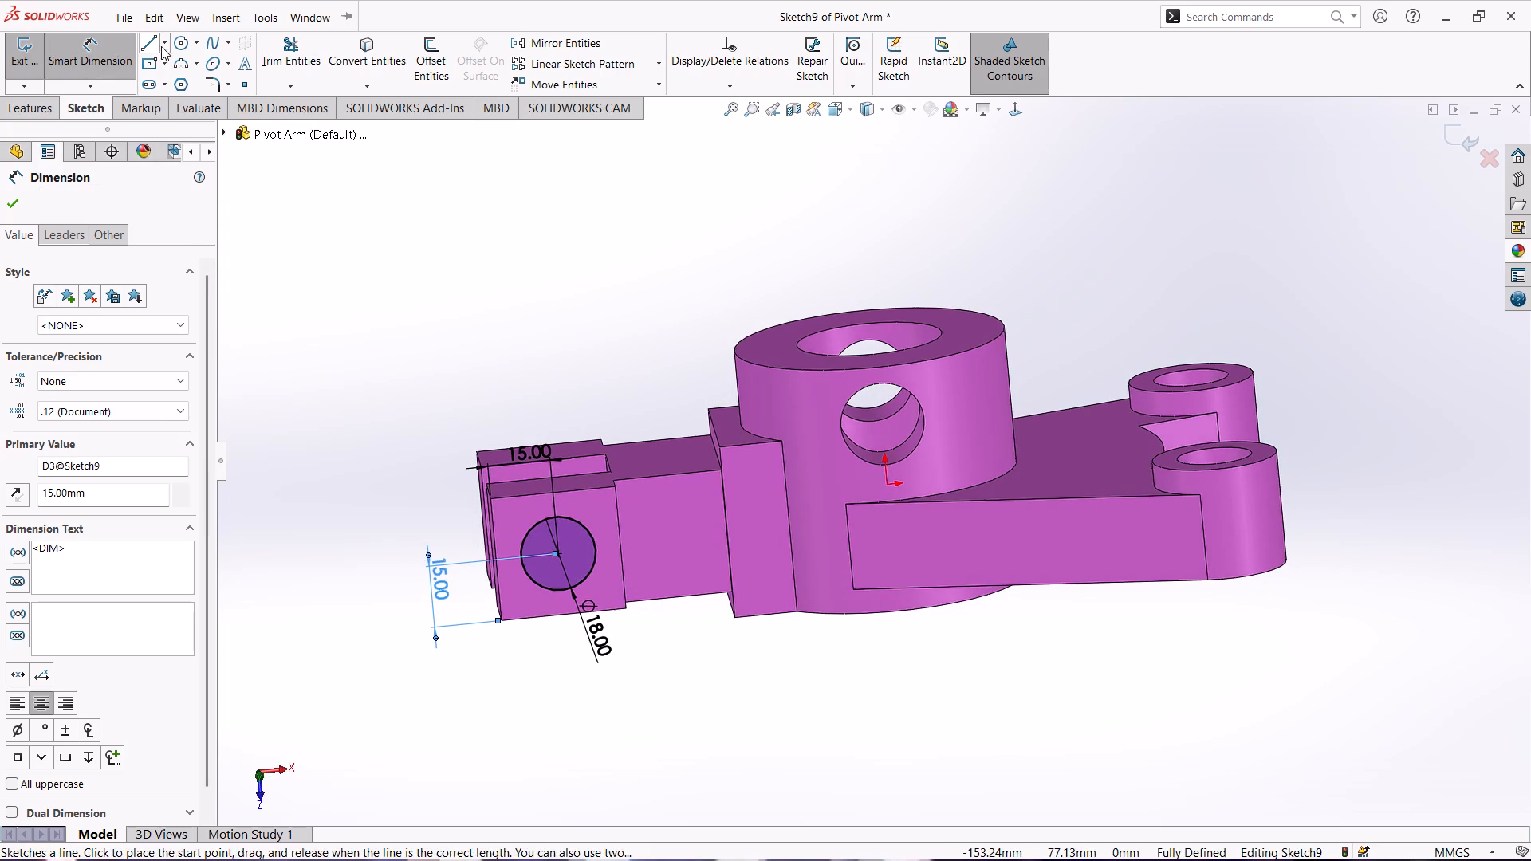
click(178, 42)
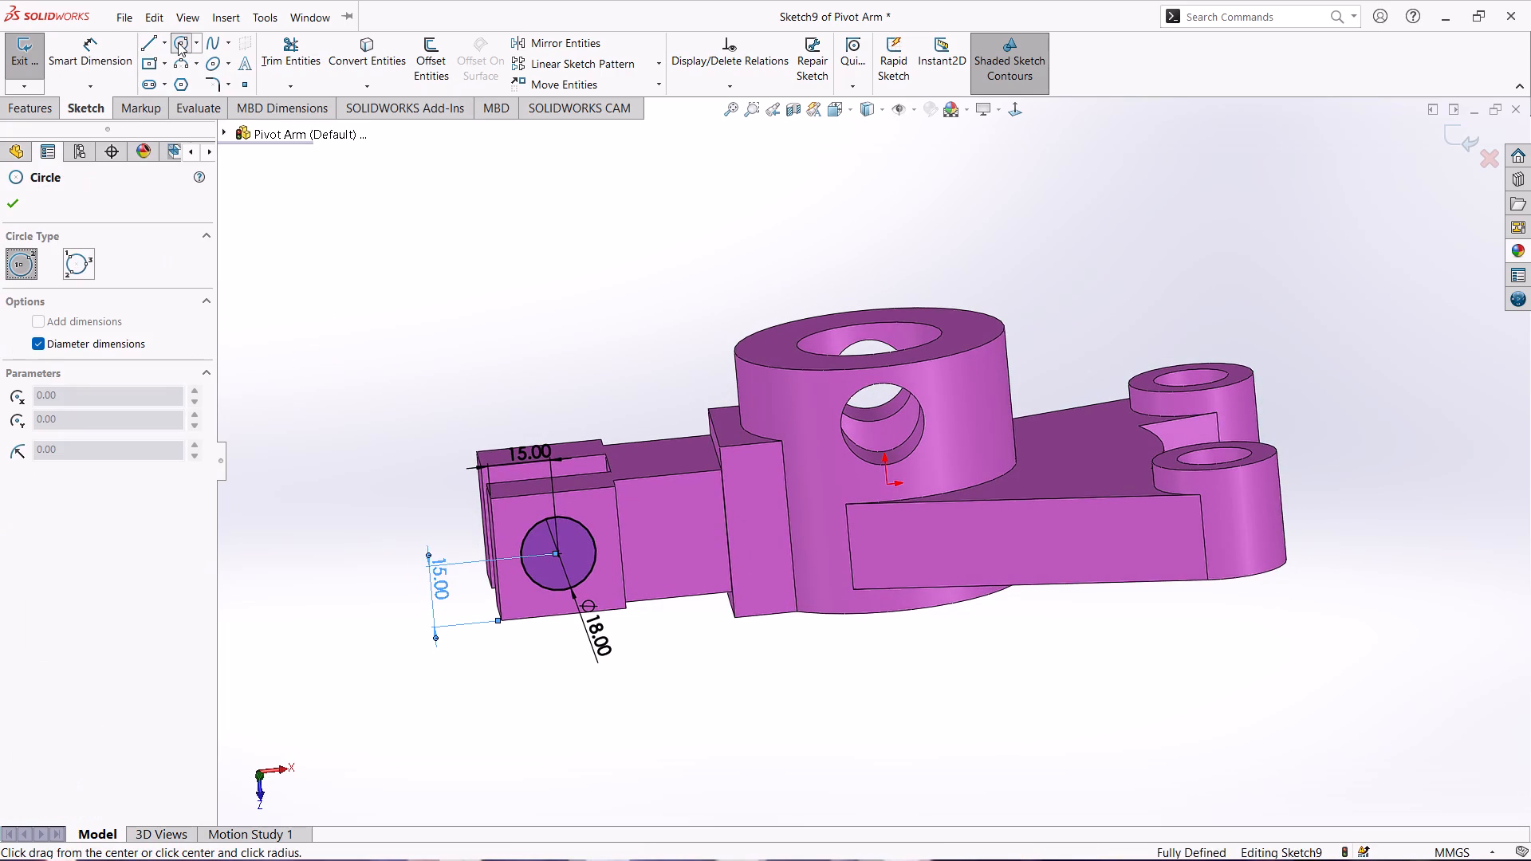
click(17, 59)
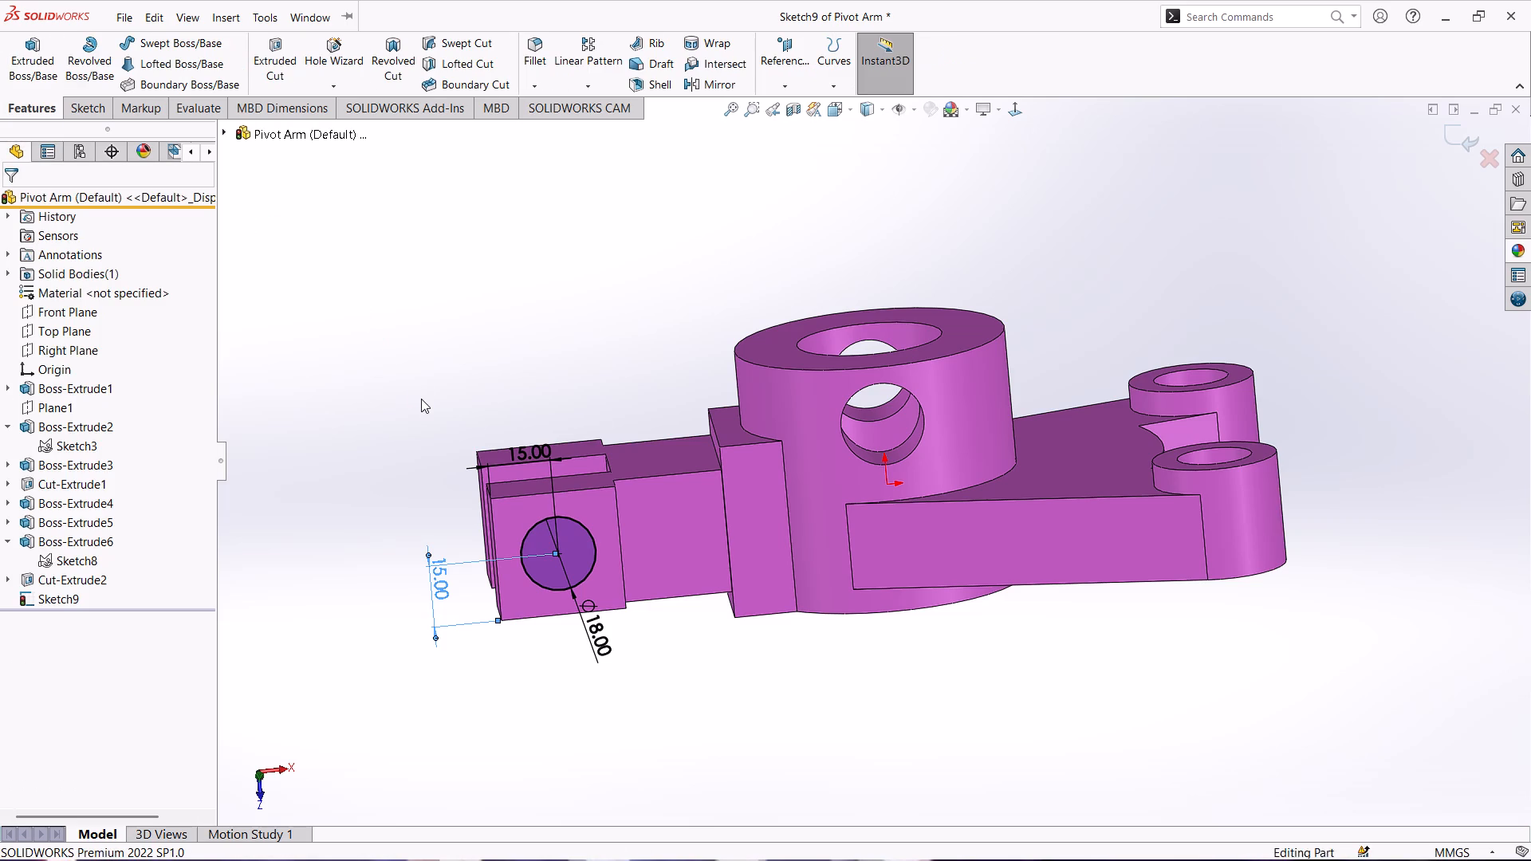
click(280, 54)
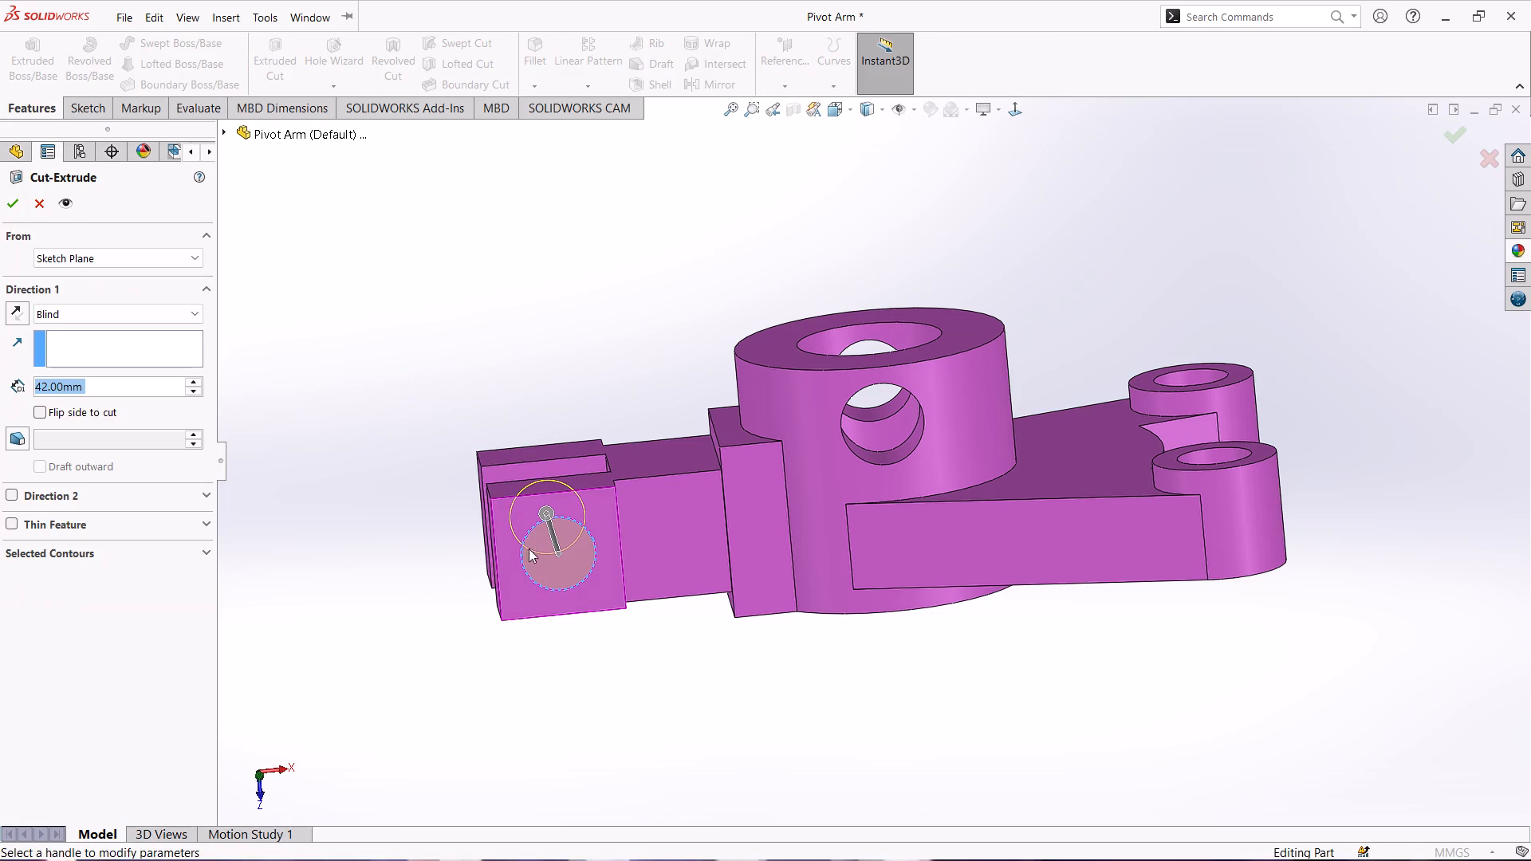
middle_drag(405, 420, 477, 533)
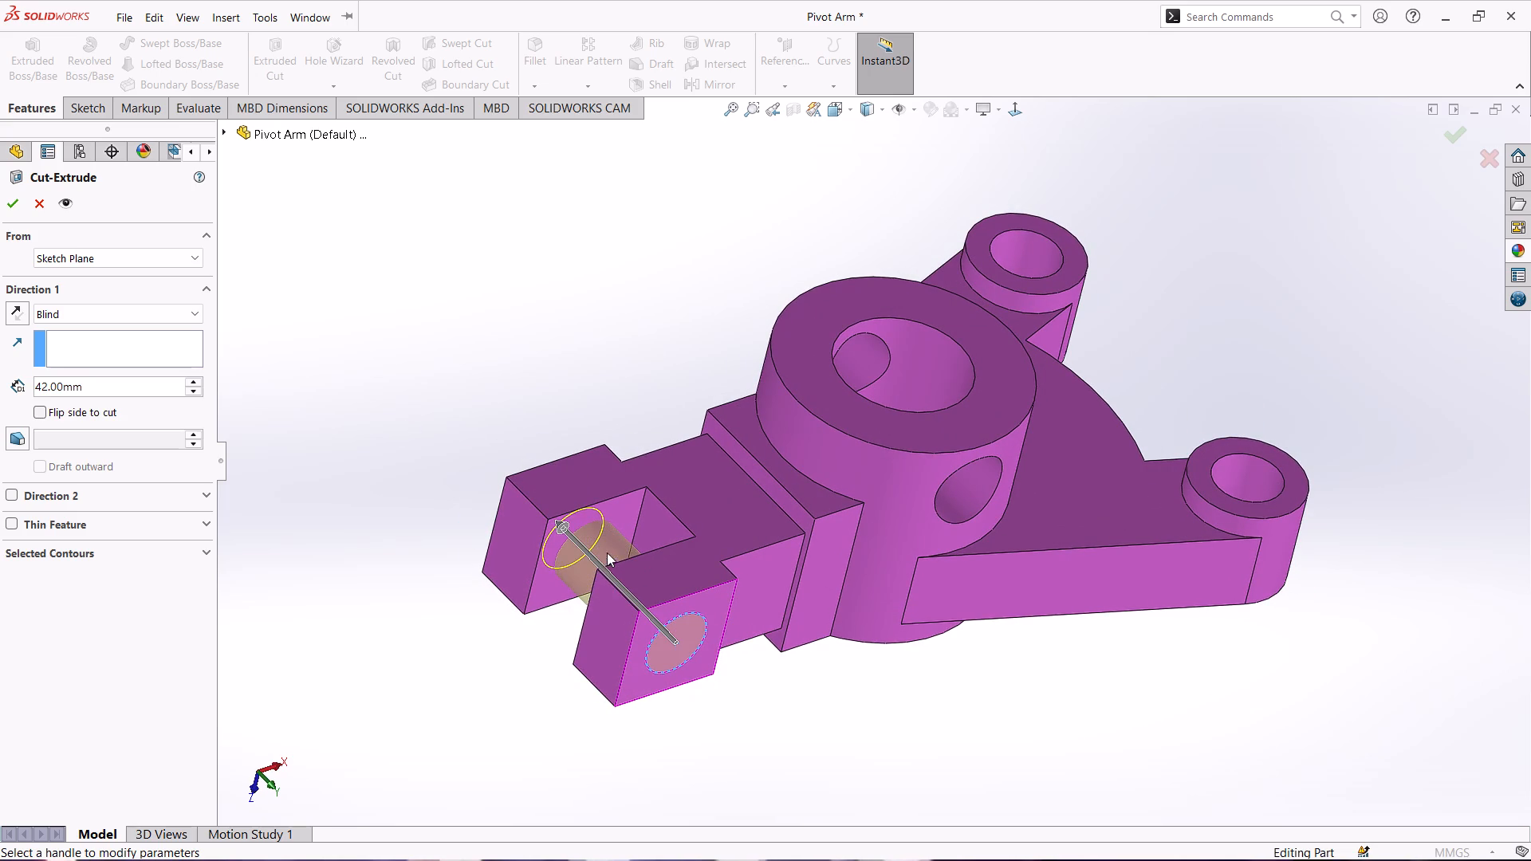
click(572, 533)
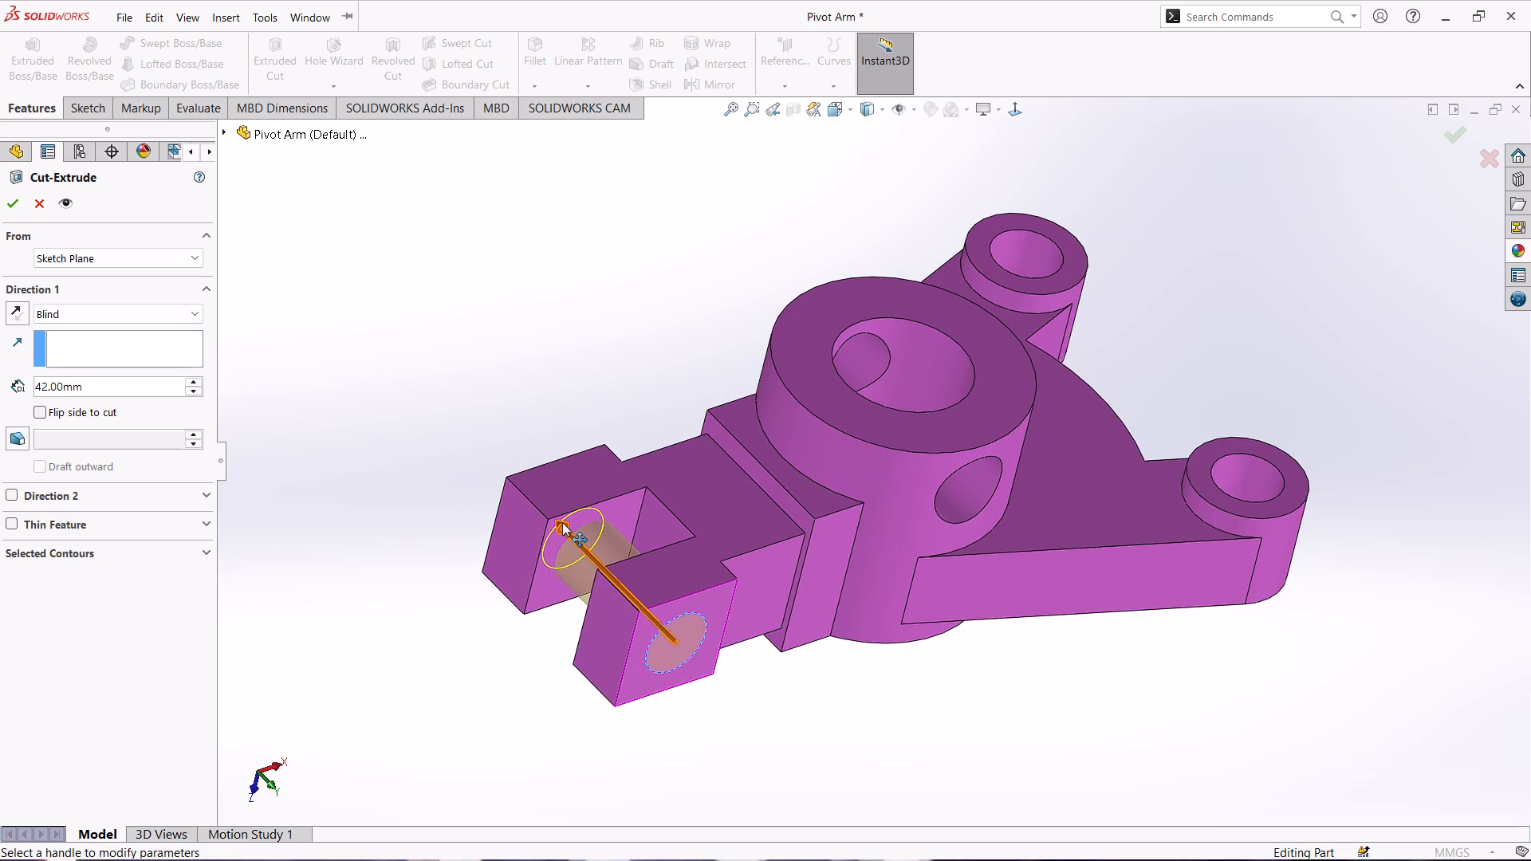
click(562, 522)
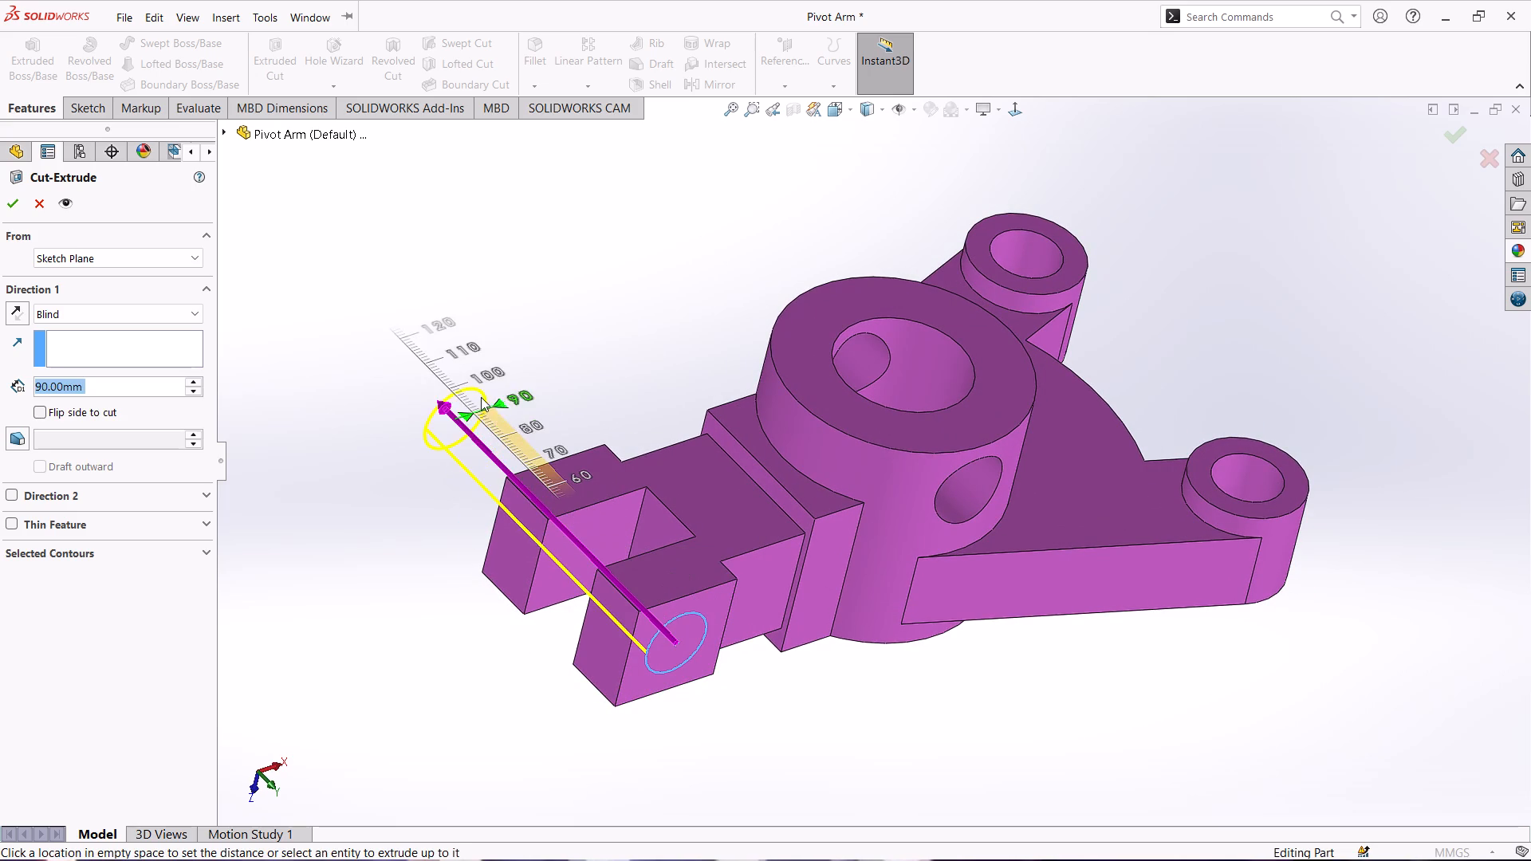
click(480, 397)
click(11, 202)
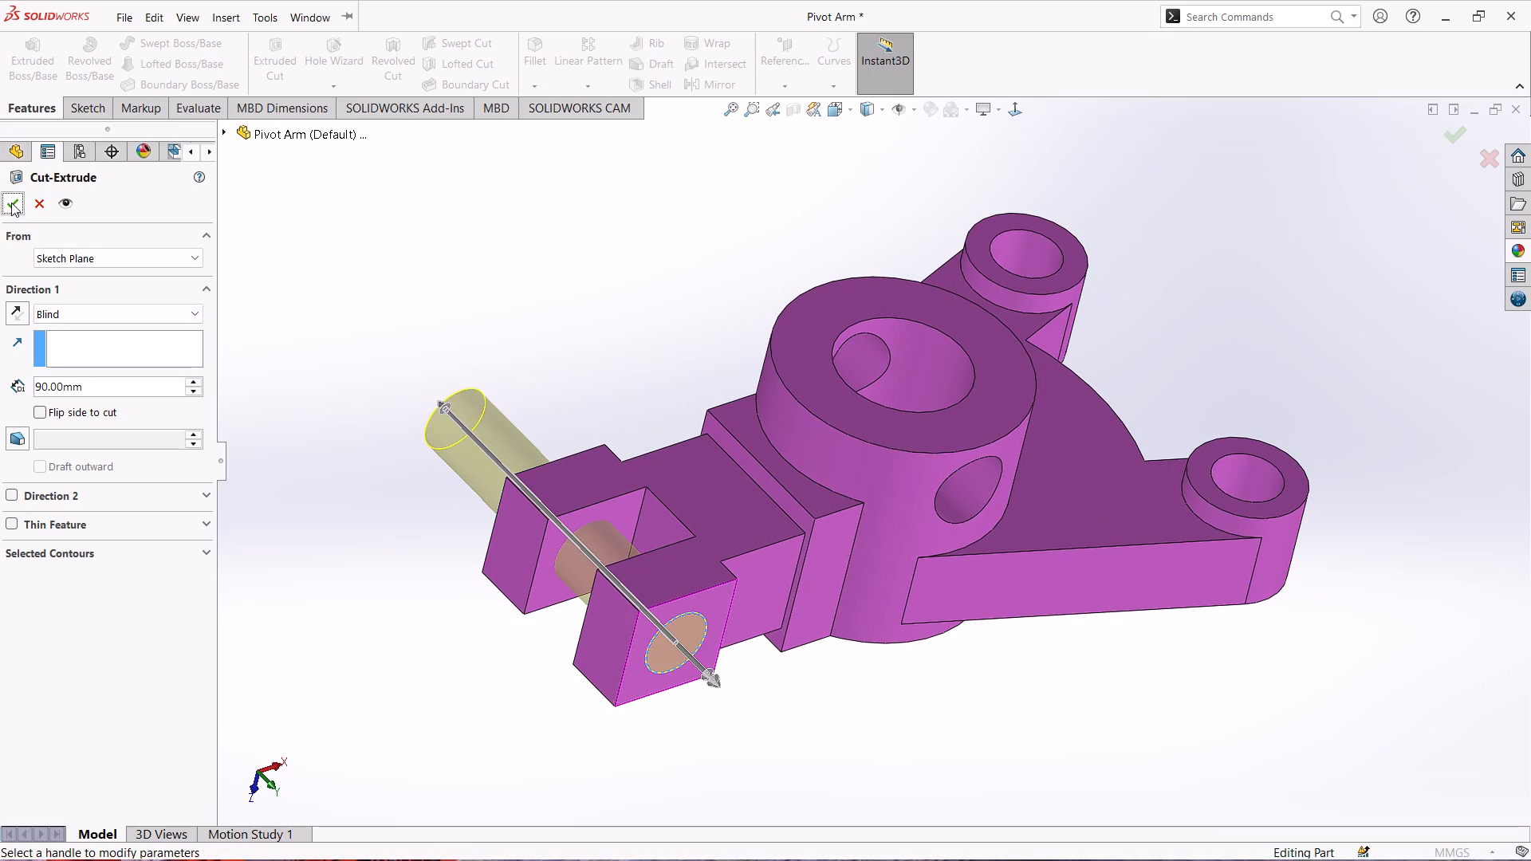
click(467, 352)
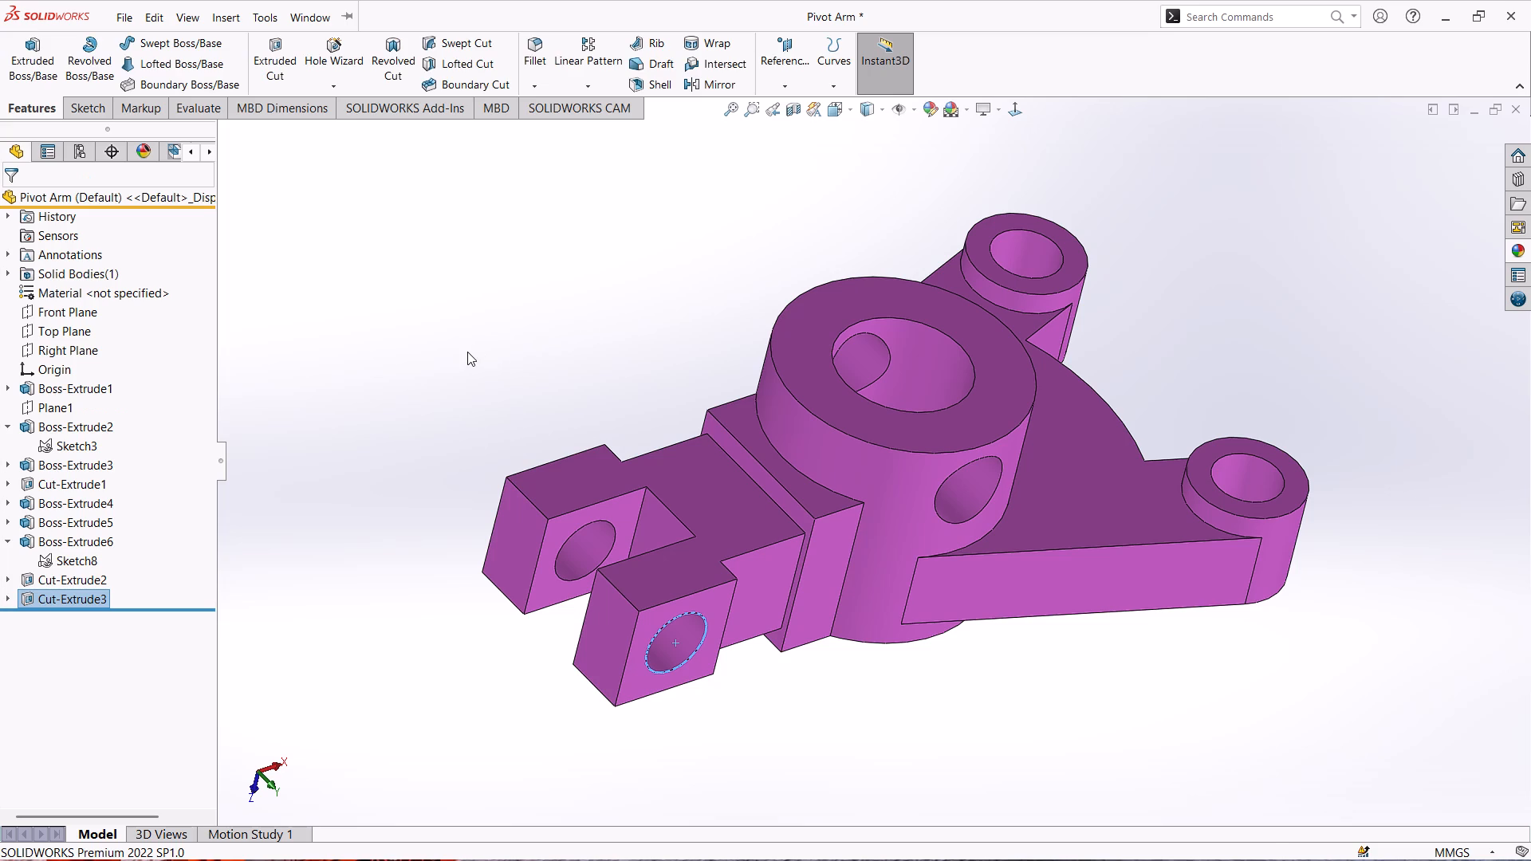
In a new sketch on the lug's outer side face, draw a 30 mm diameter circle concentric with the 18 mm hole.
middle_drag(604, 352, 569, 350)
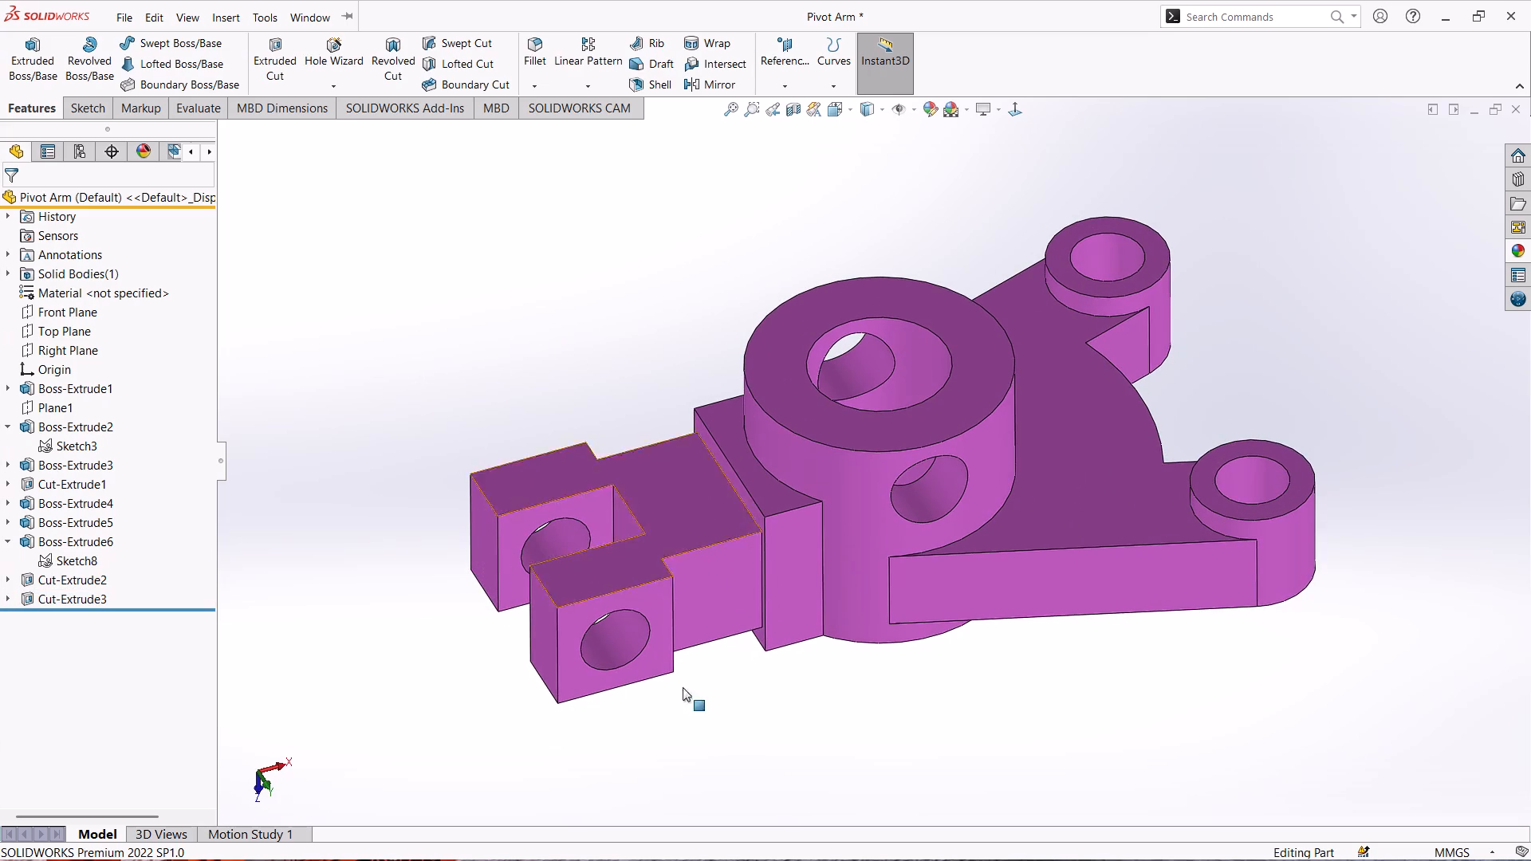
click(657, 590)
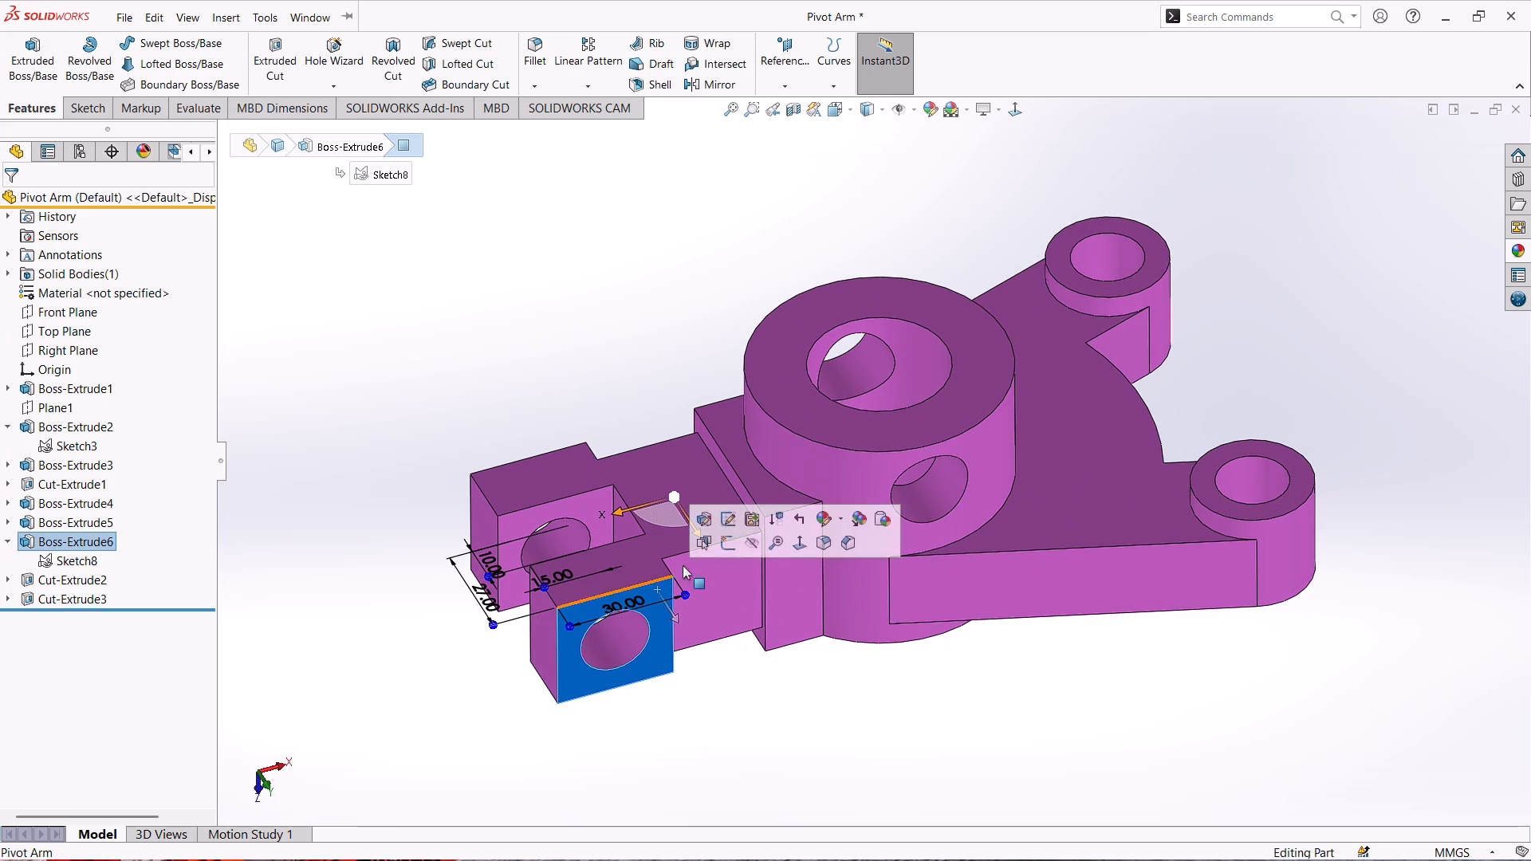
click(729, 540)
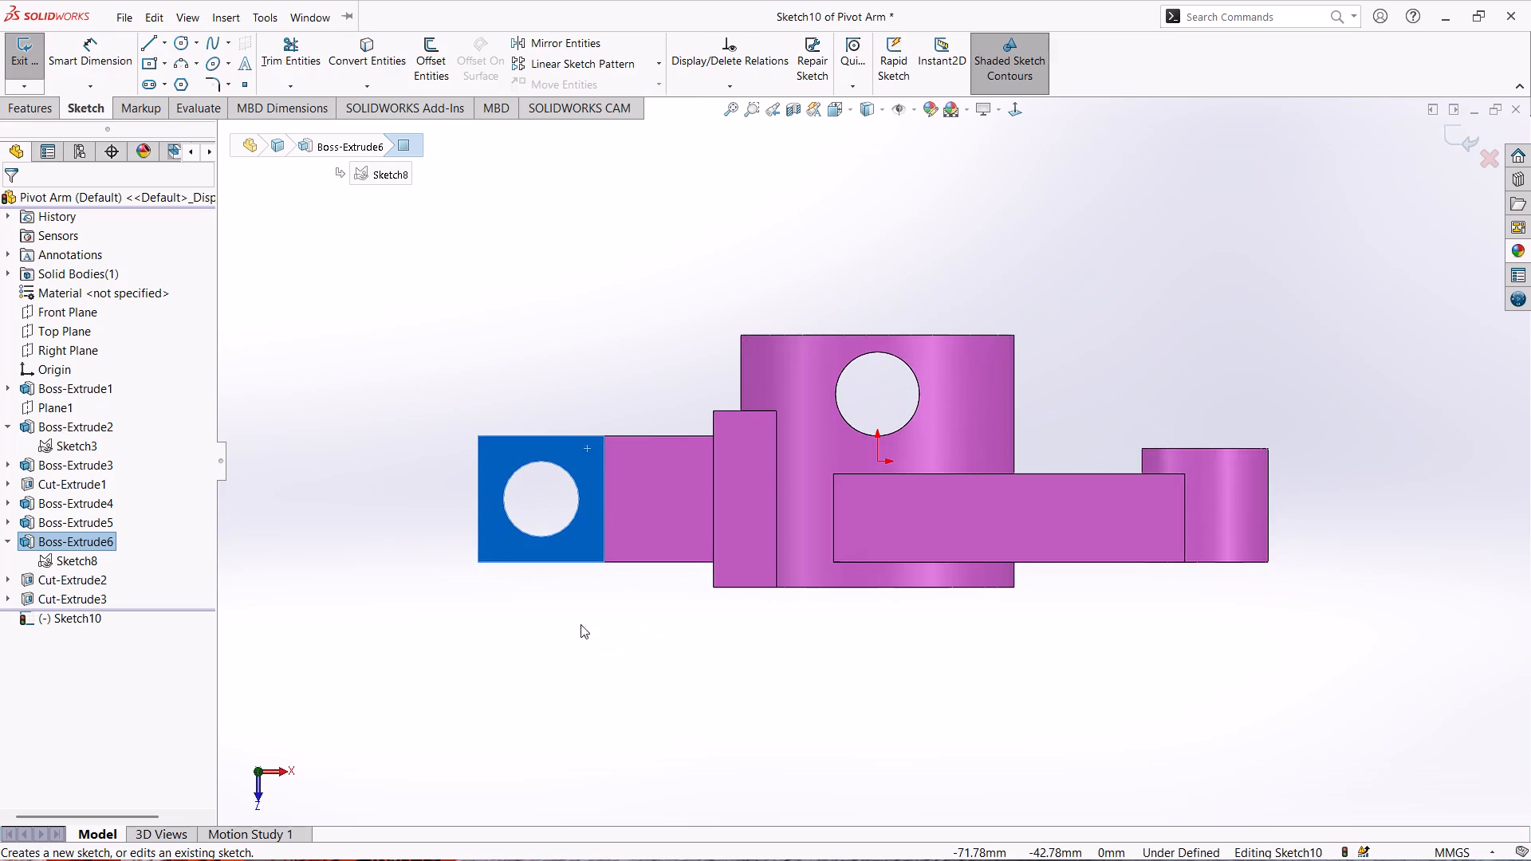
middle_drag(416, 399, 441, 478)
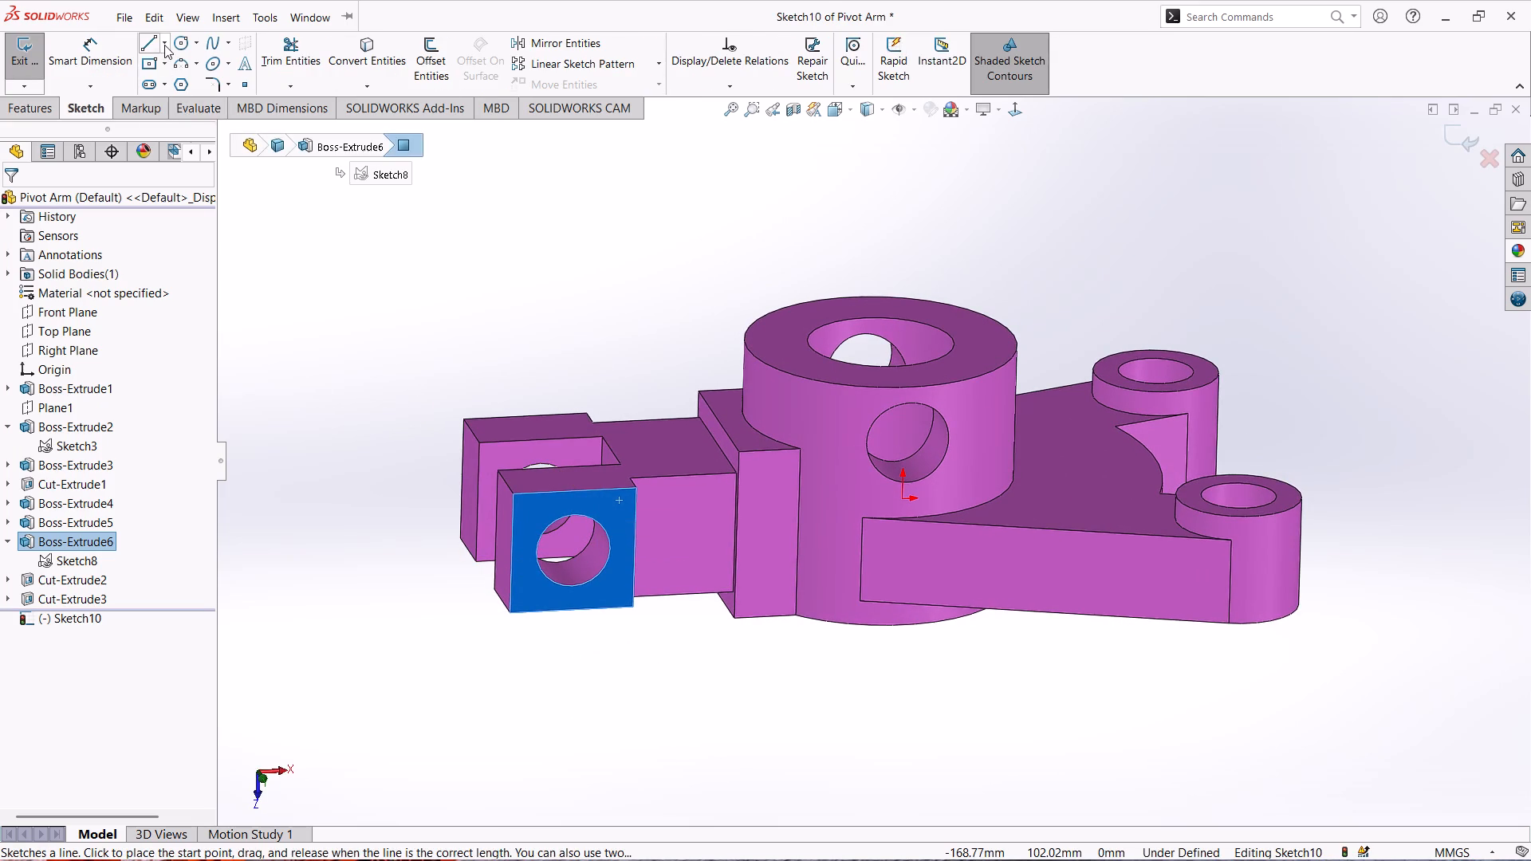
click(1008, 111)
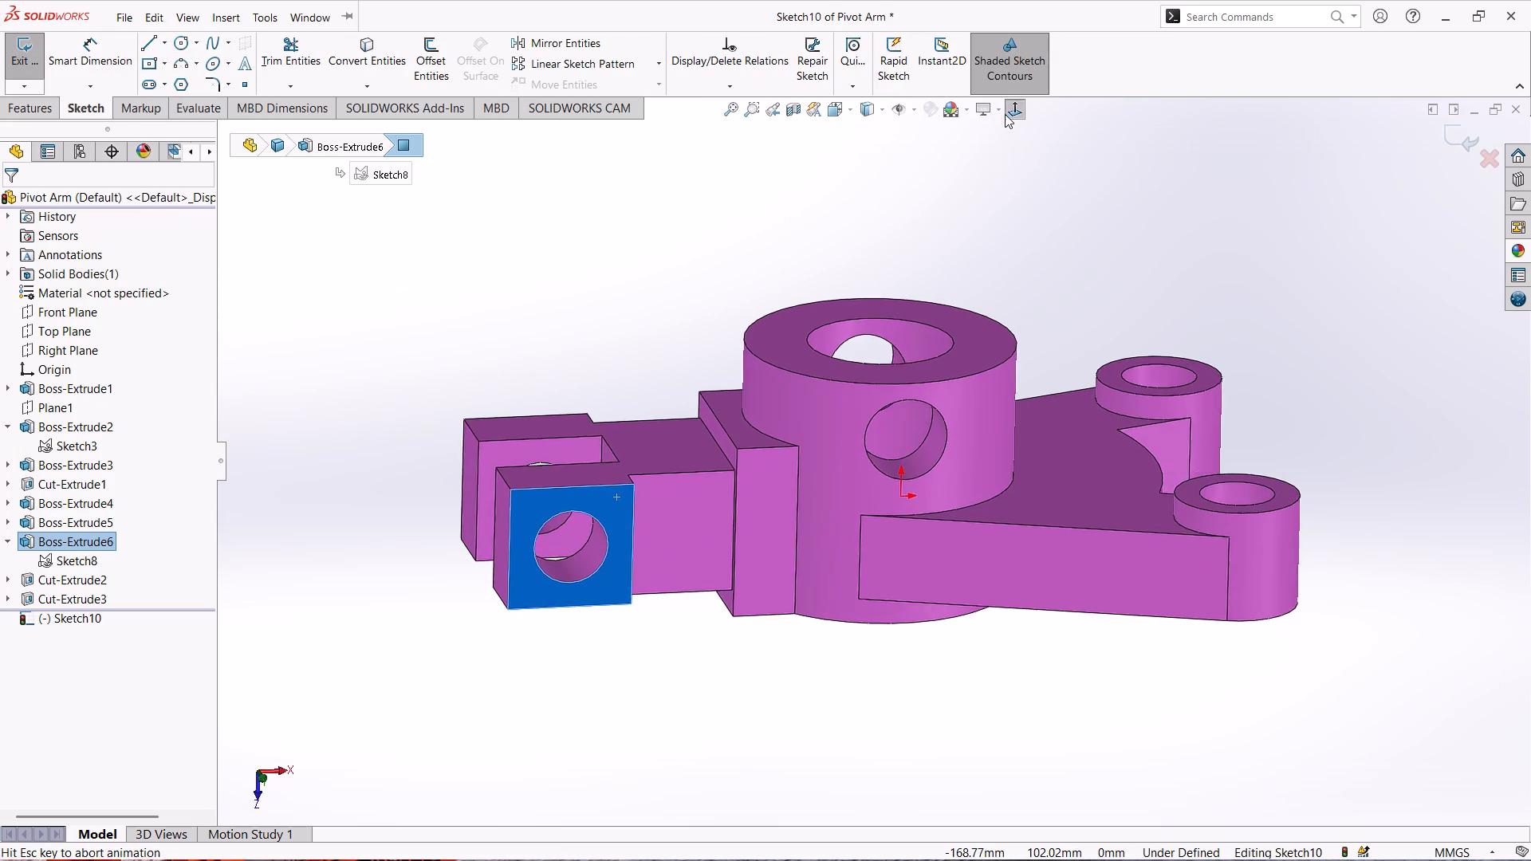
scroll(494, 528, down, 4)
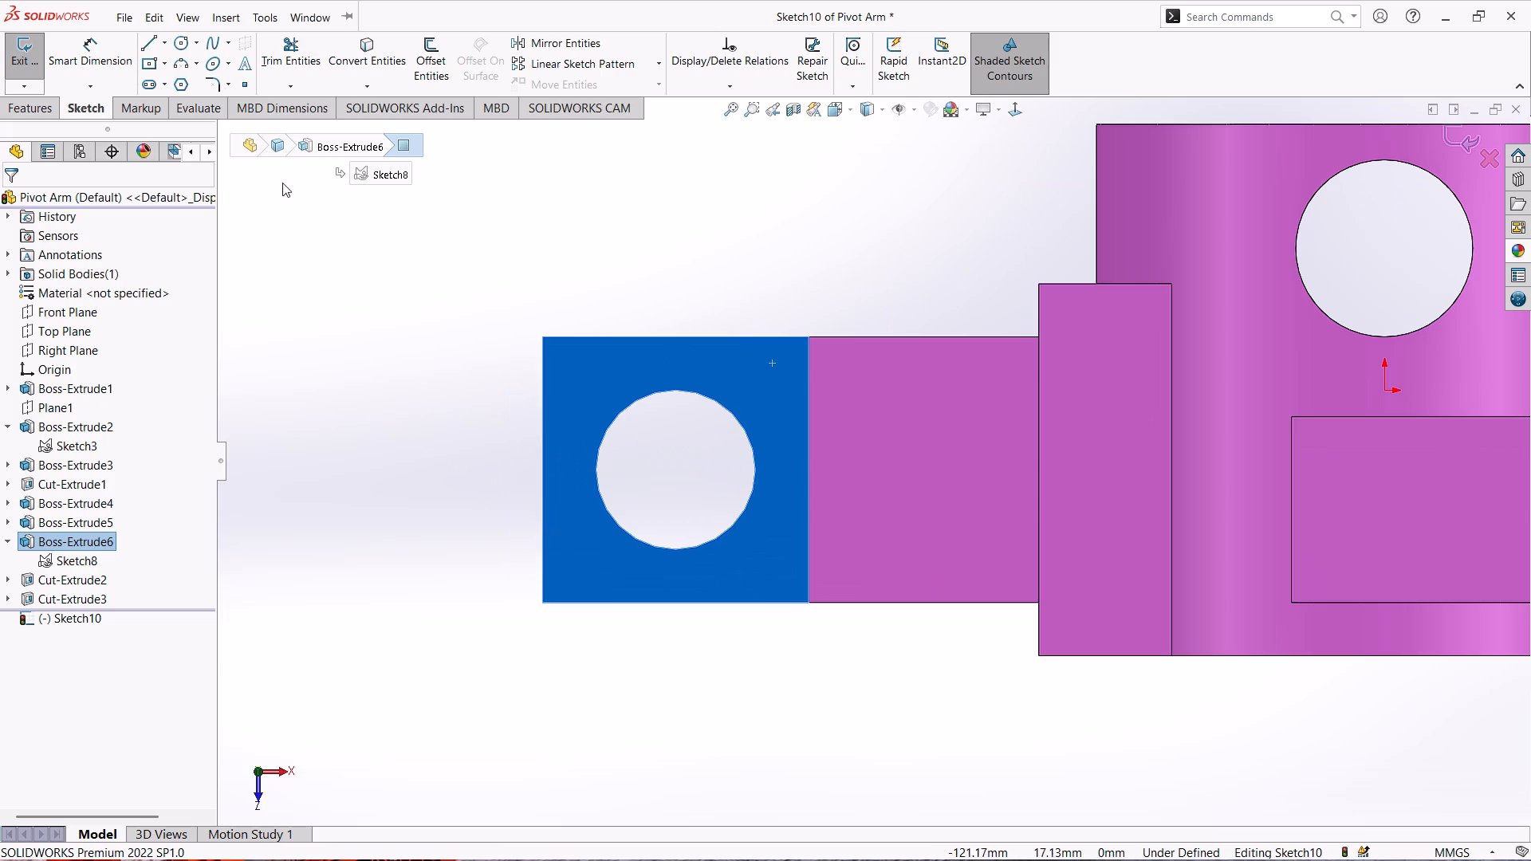
click(184, 37)
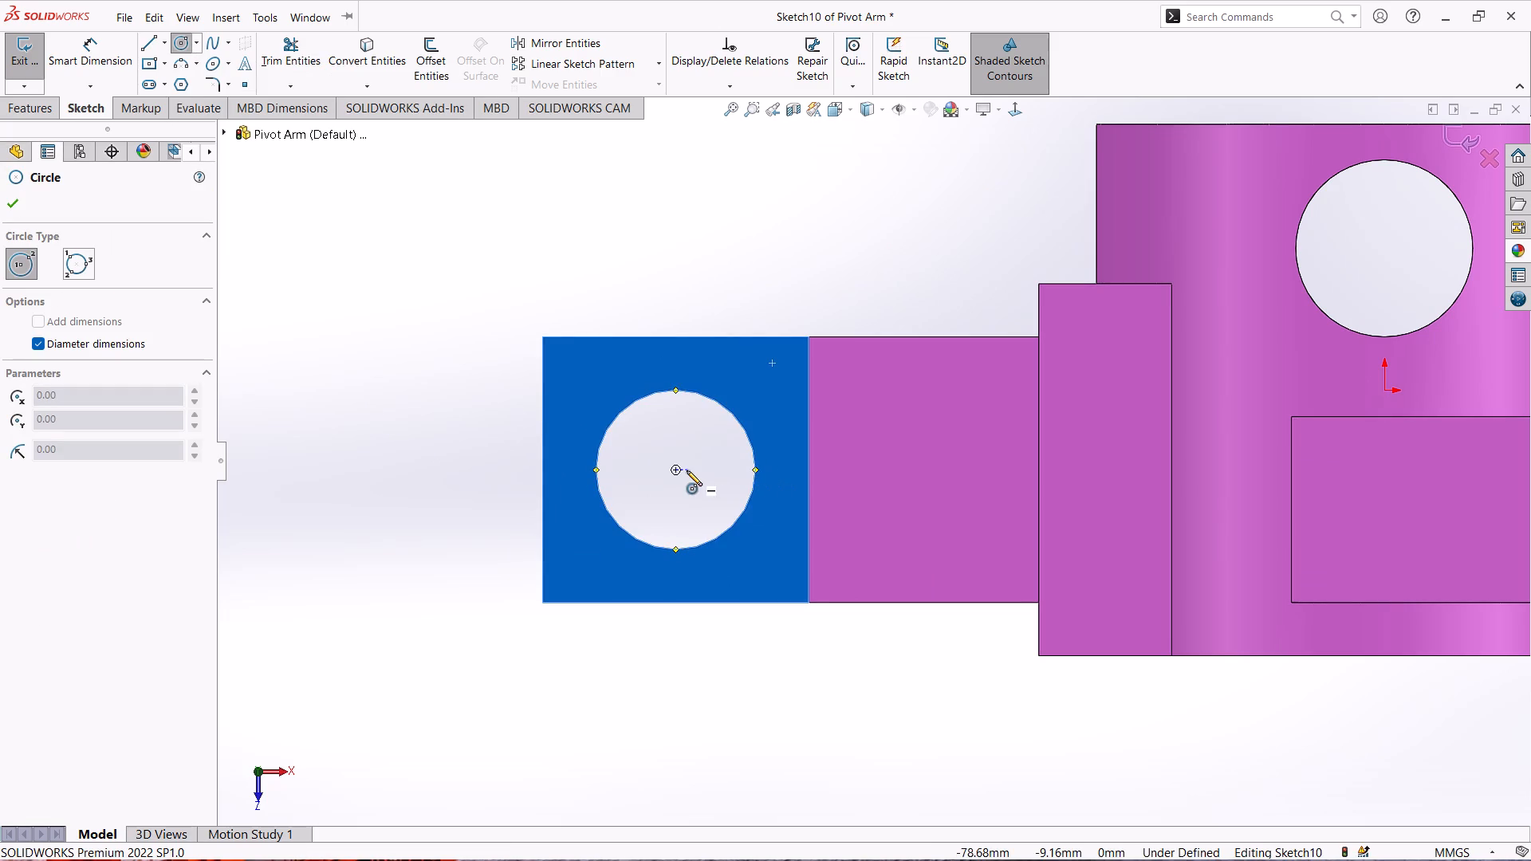
click(675, 469)
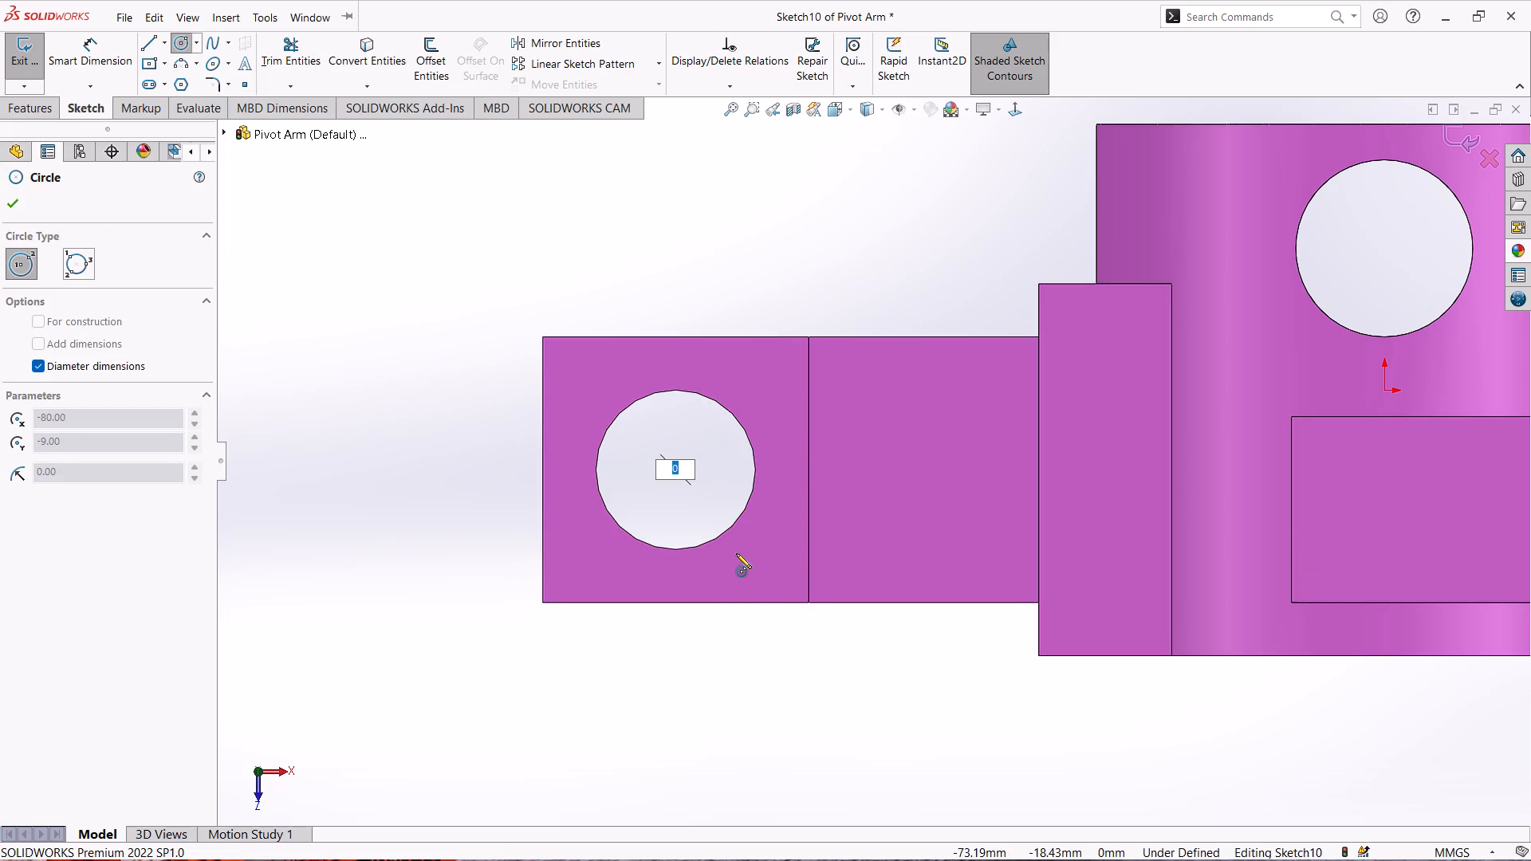
text(30)
key(Return)
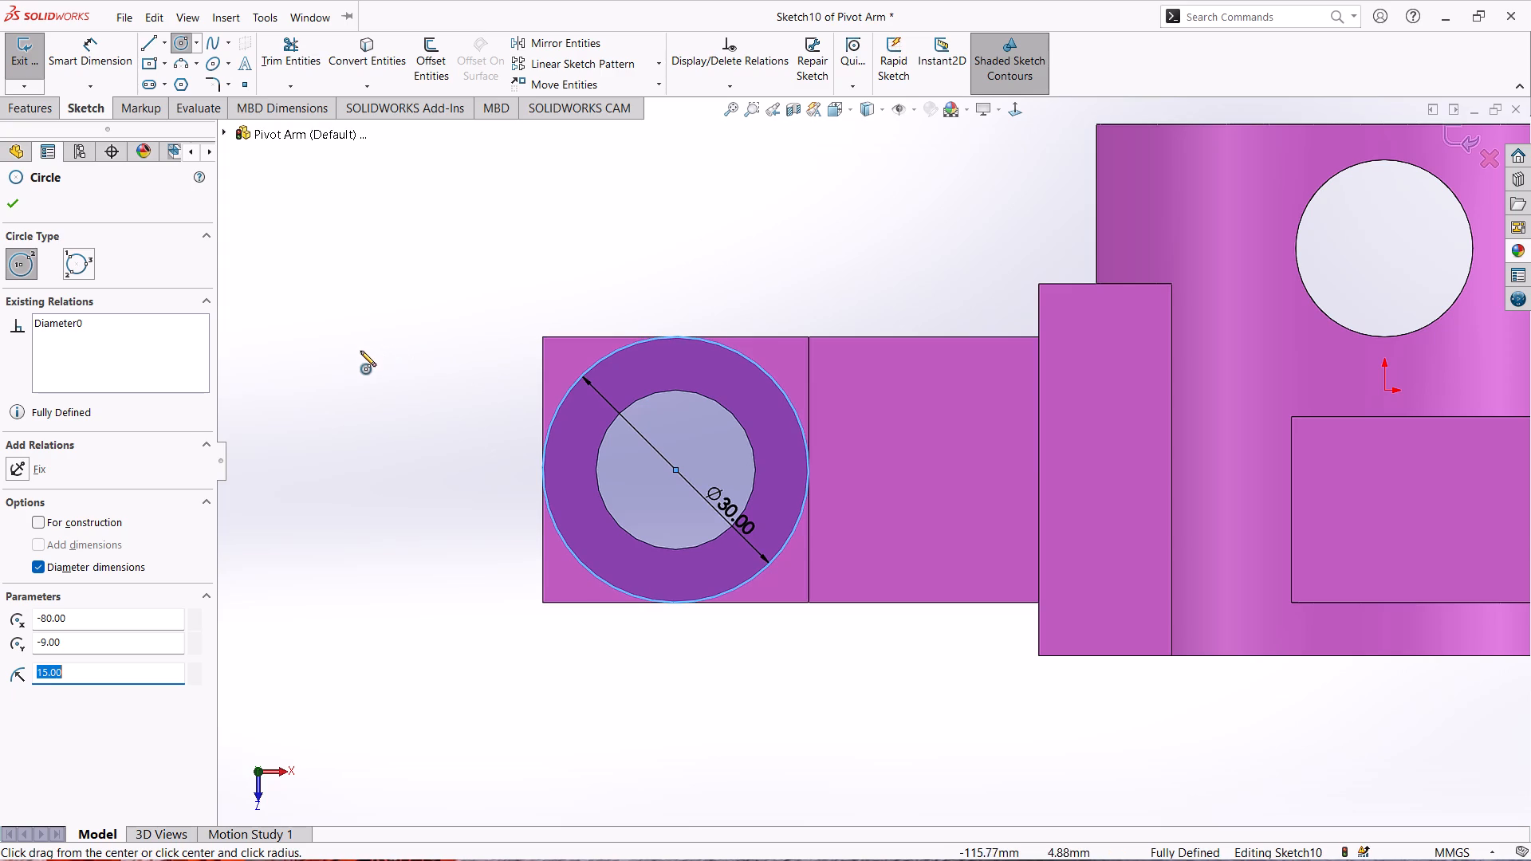
middle_drag(362, 360, 378, 441)
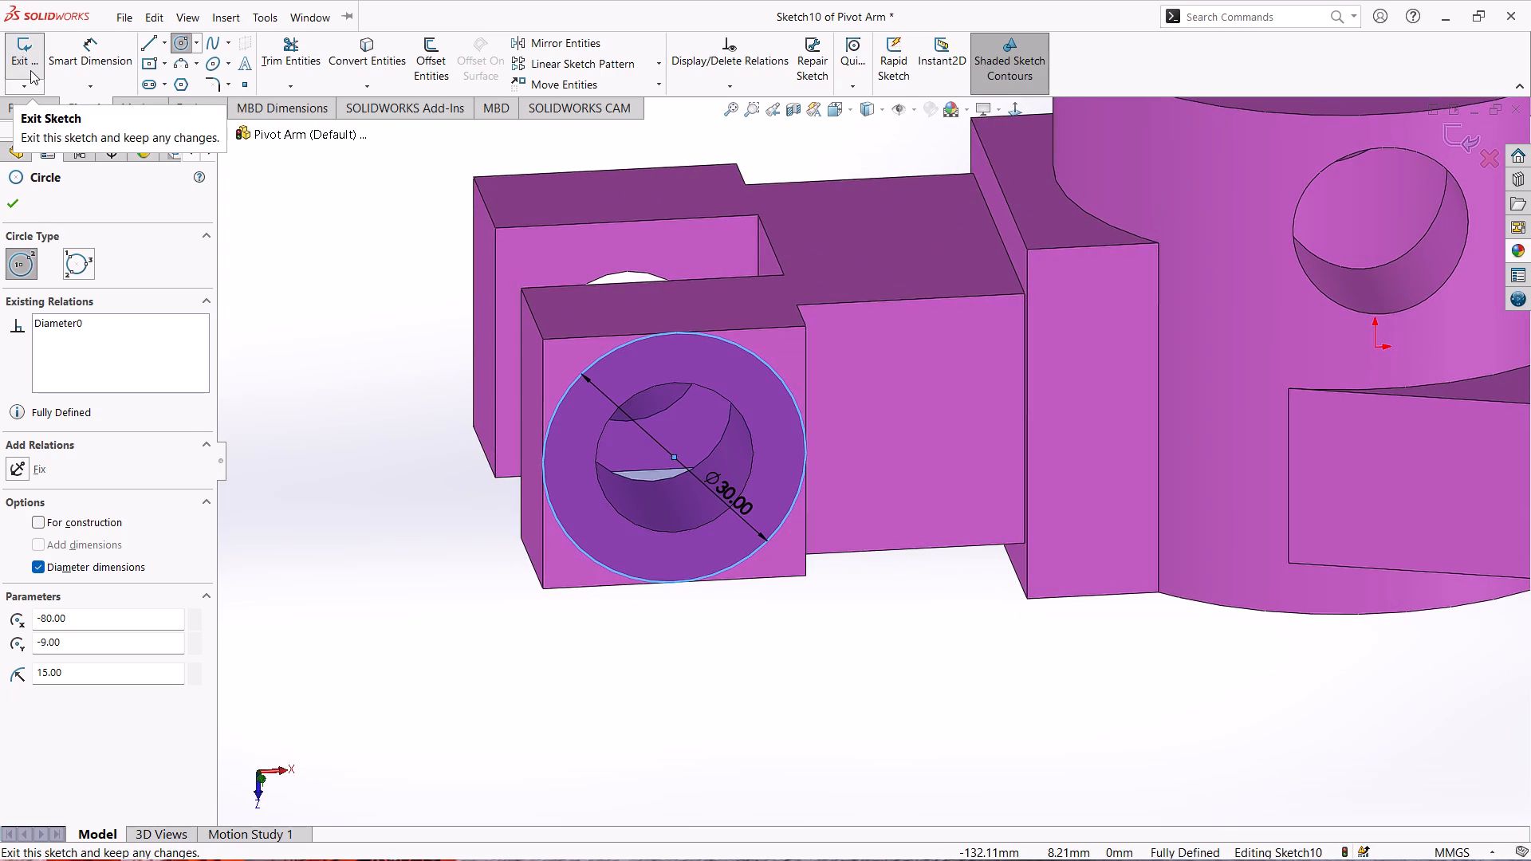
click(30, 70)
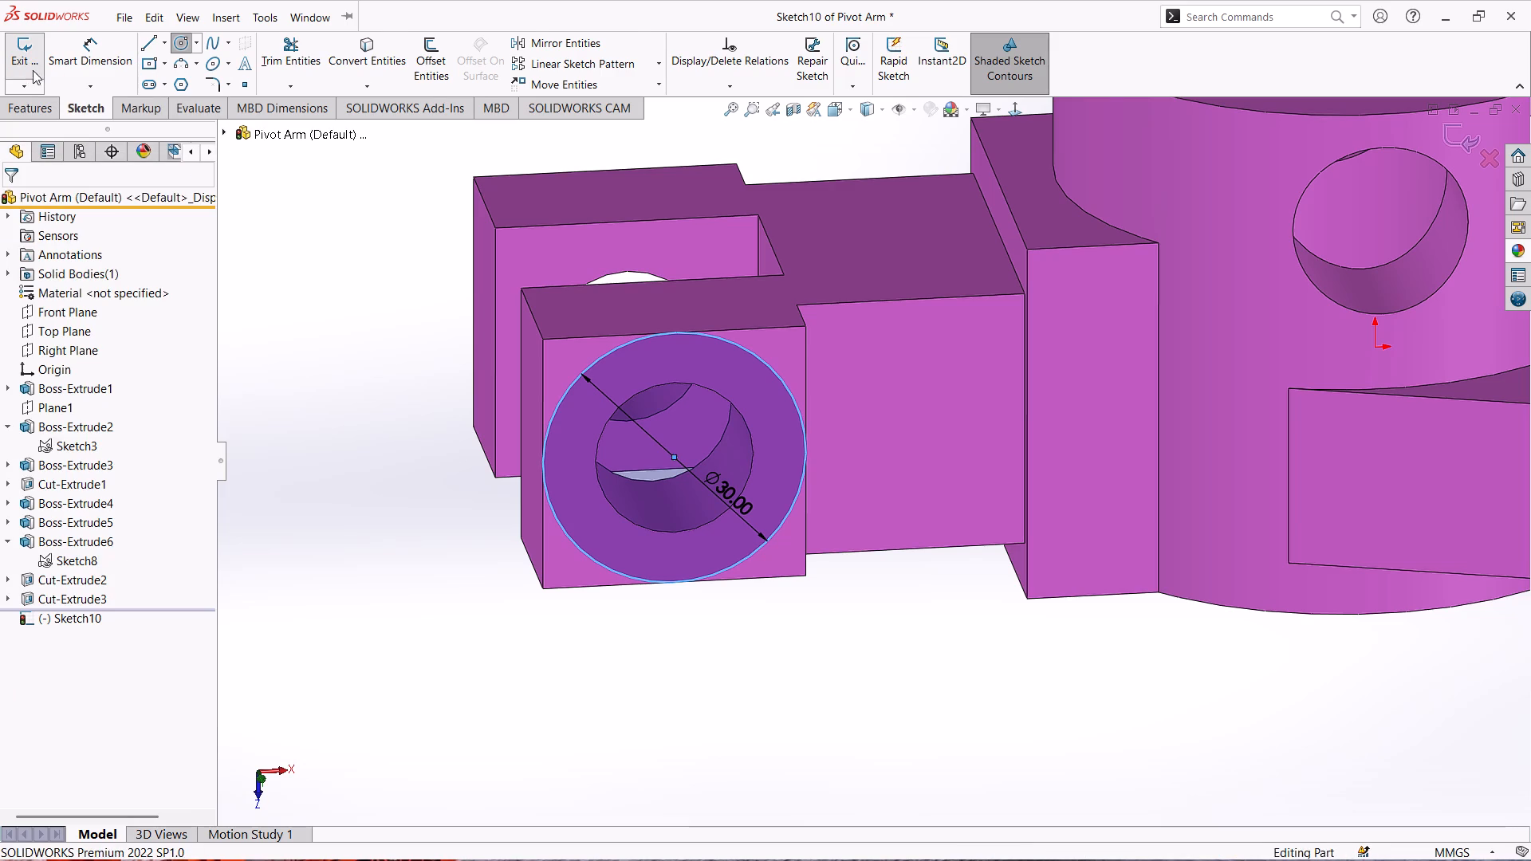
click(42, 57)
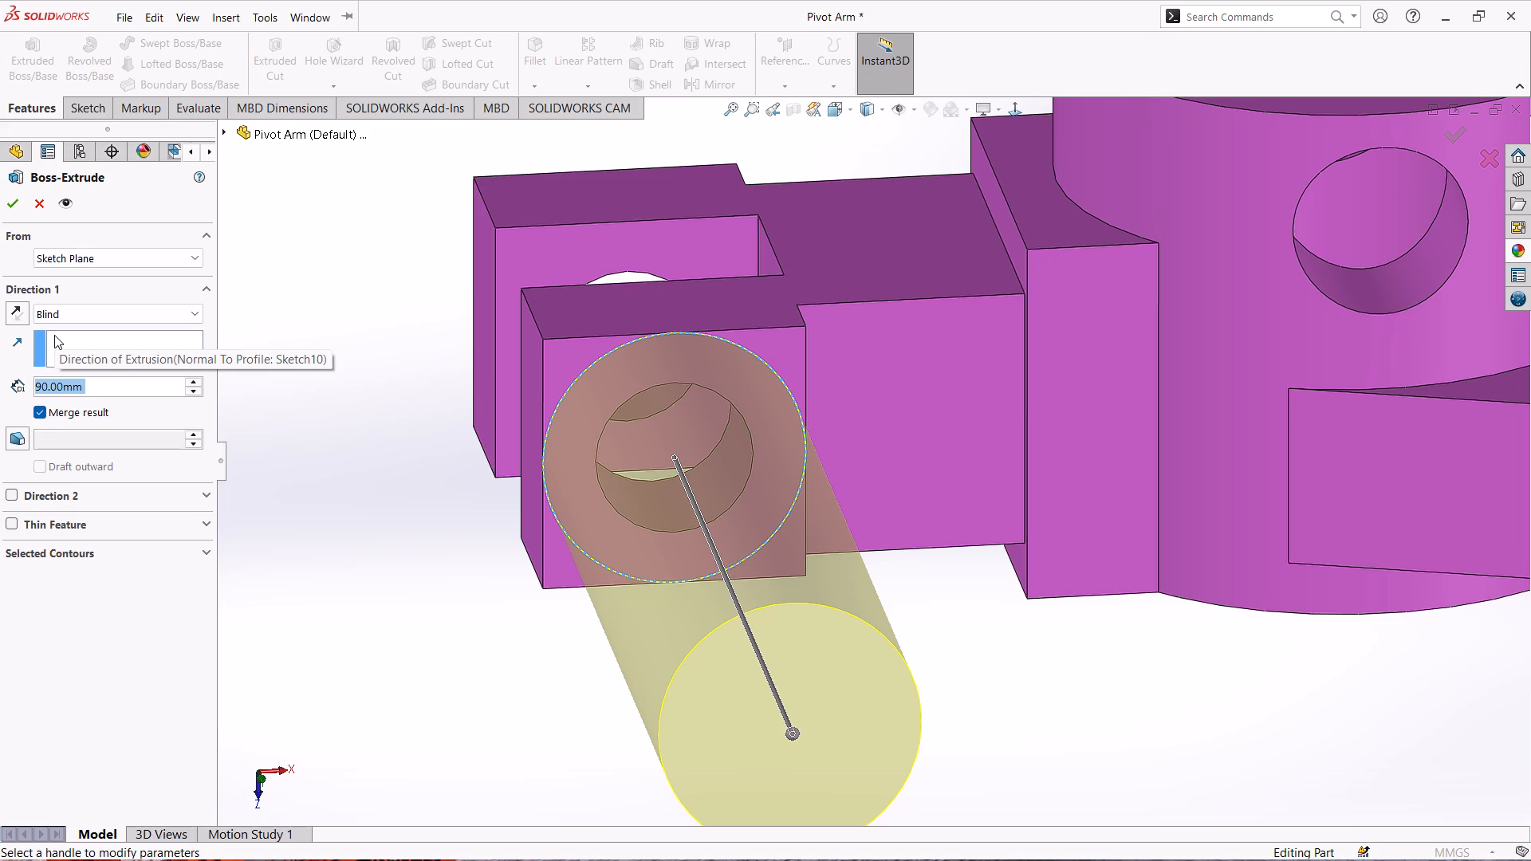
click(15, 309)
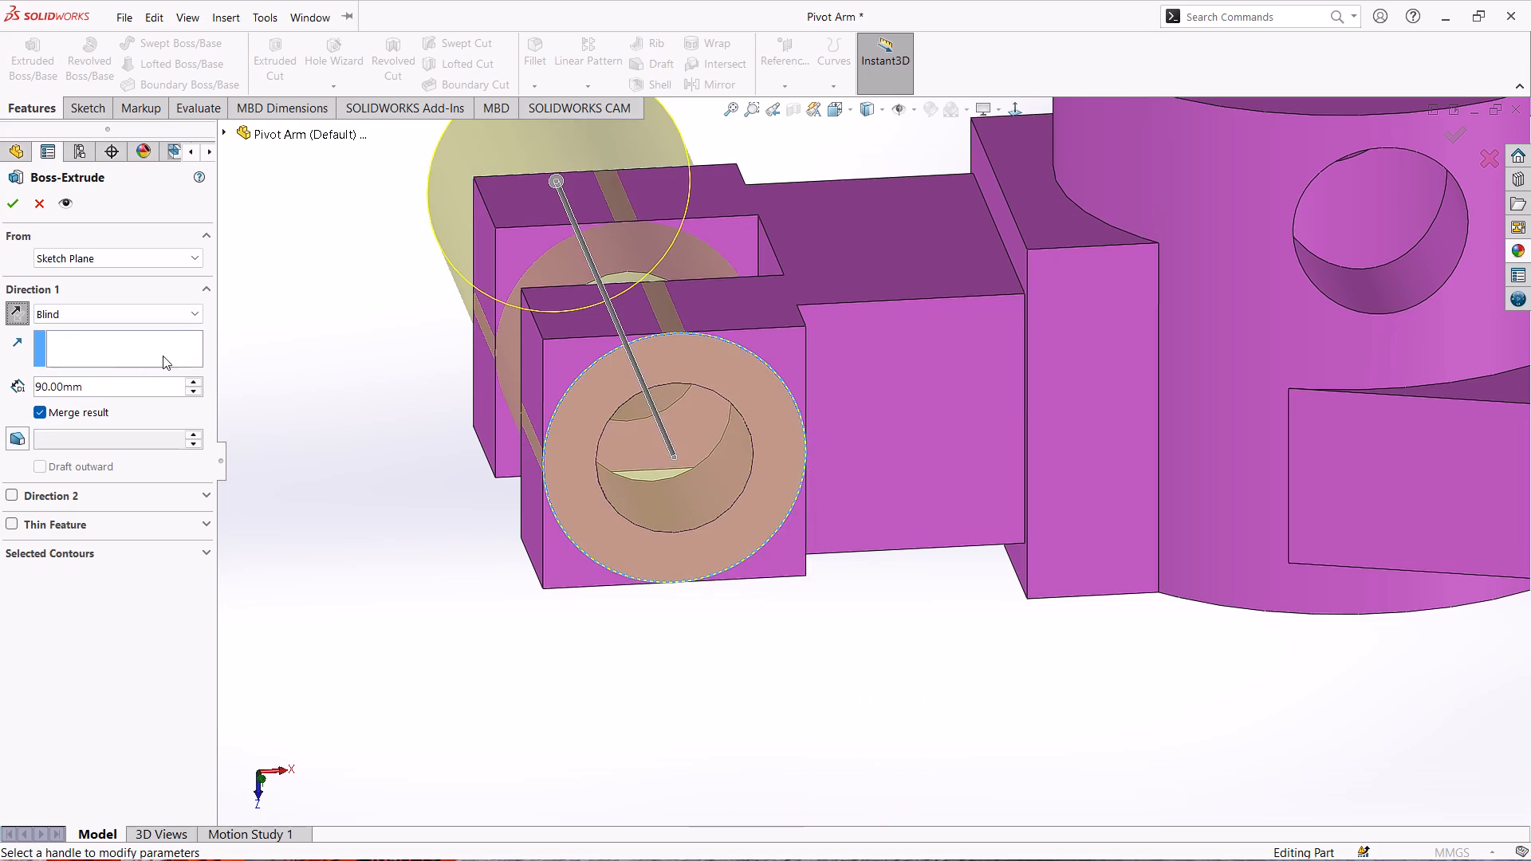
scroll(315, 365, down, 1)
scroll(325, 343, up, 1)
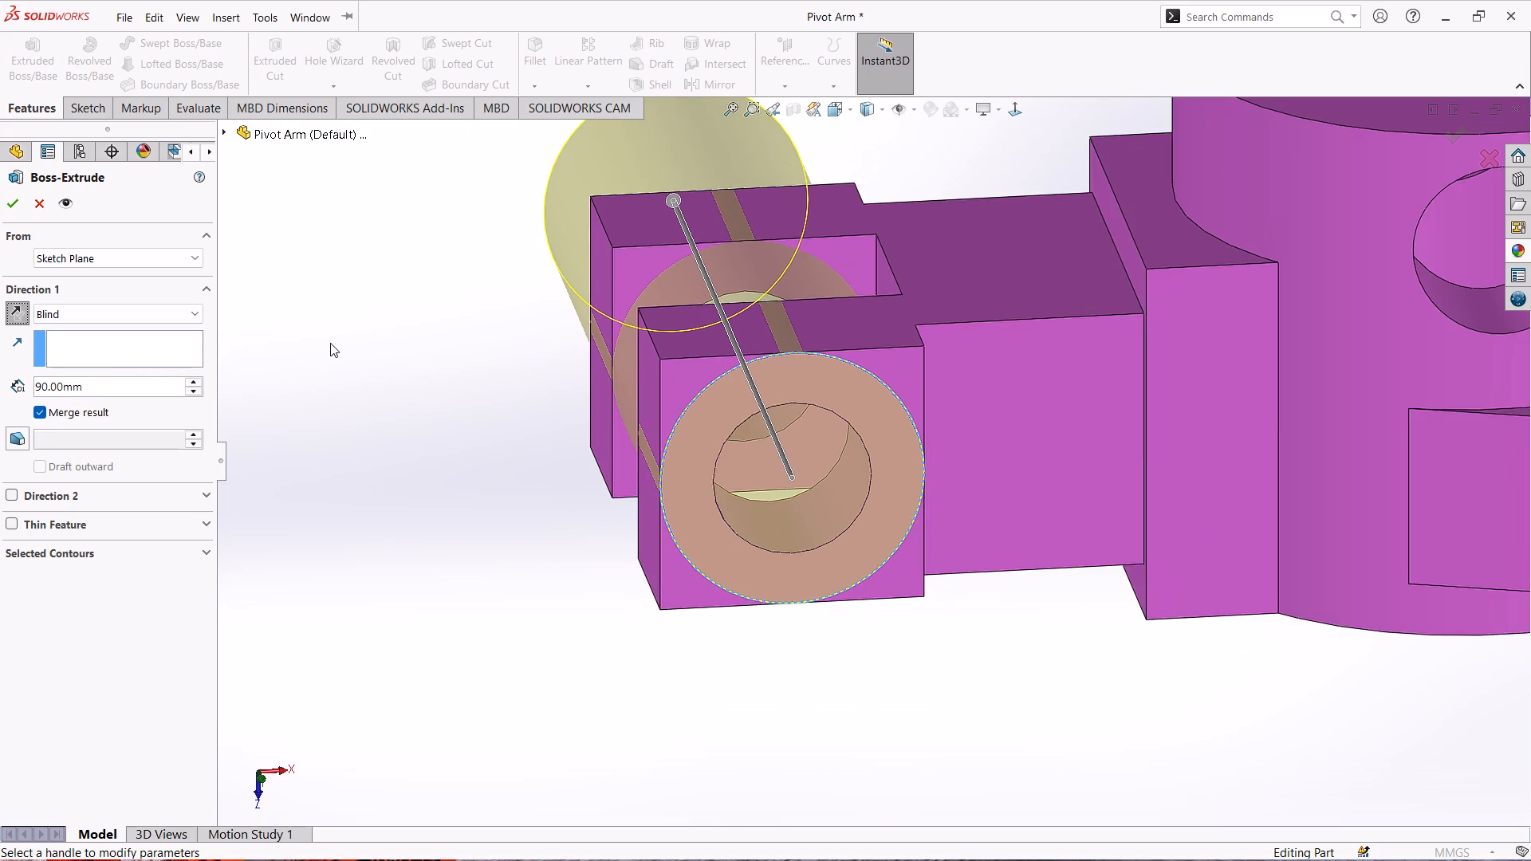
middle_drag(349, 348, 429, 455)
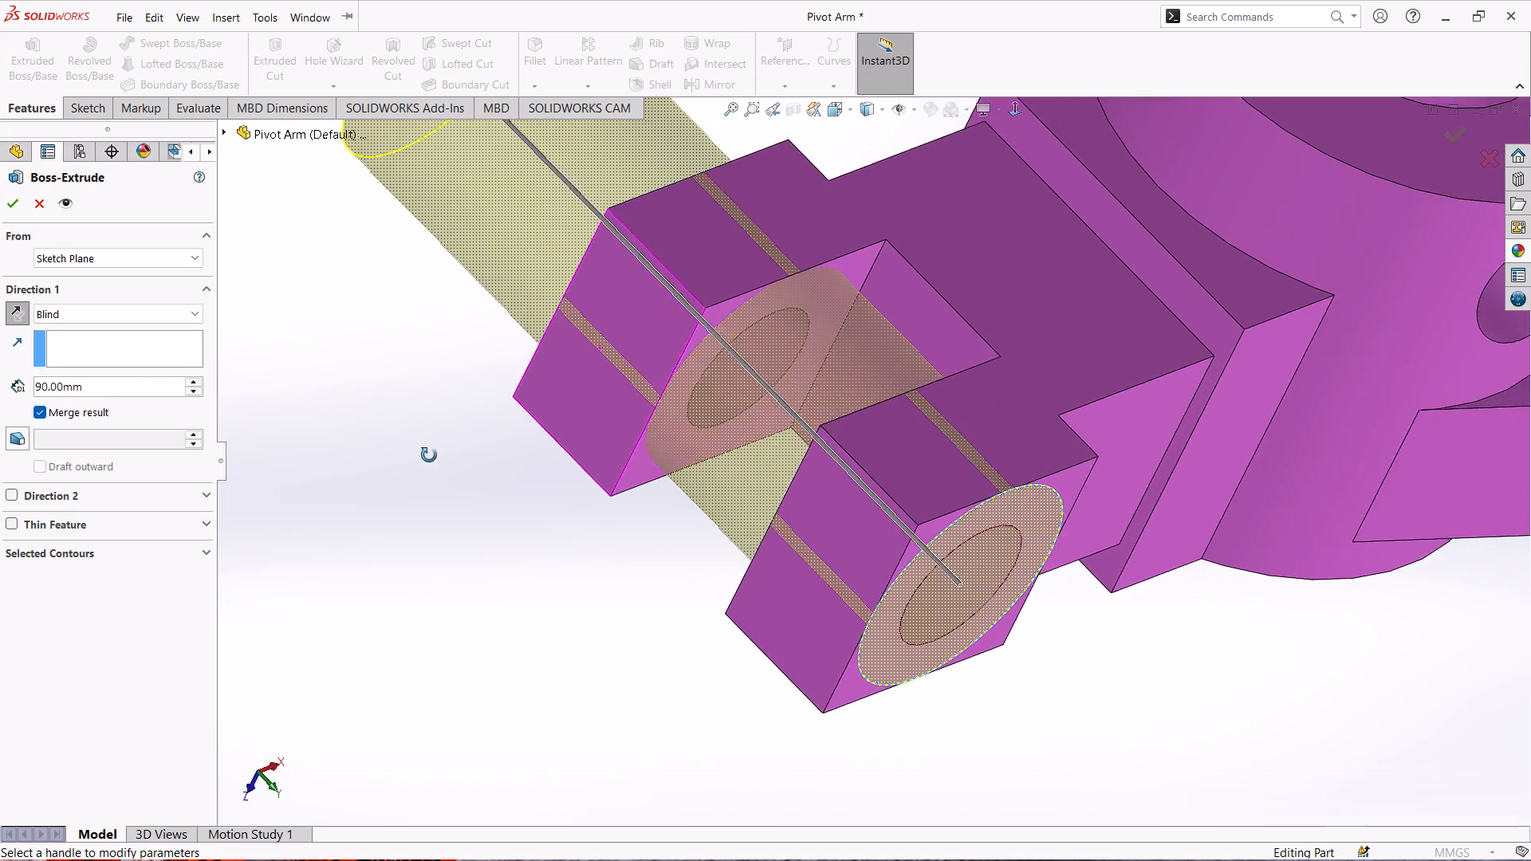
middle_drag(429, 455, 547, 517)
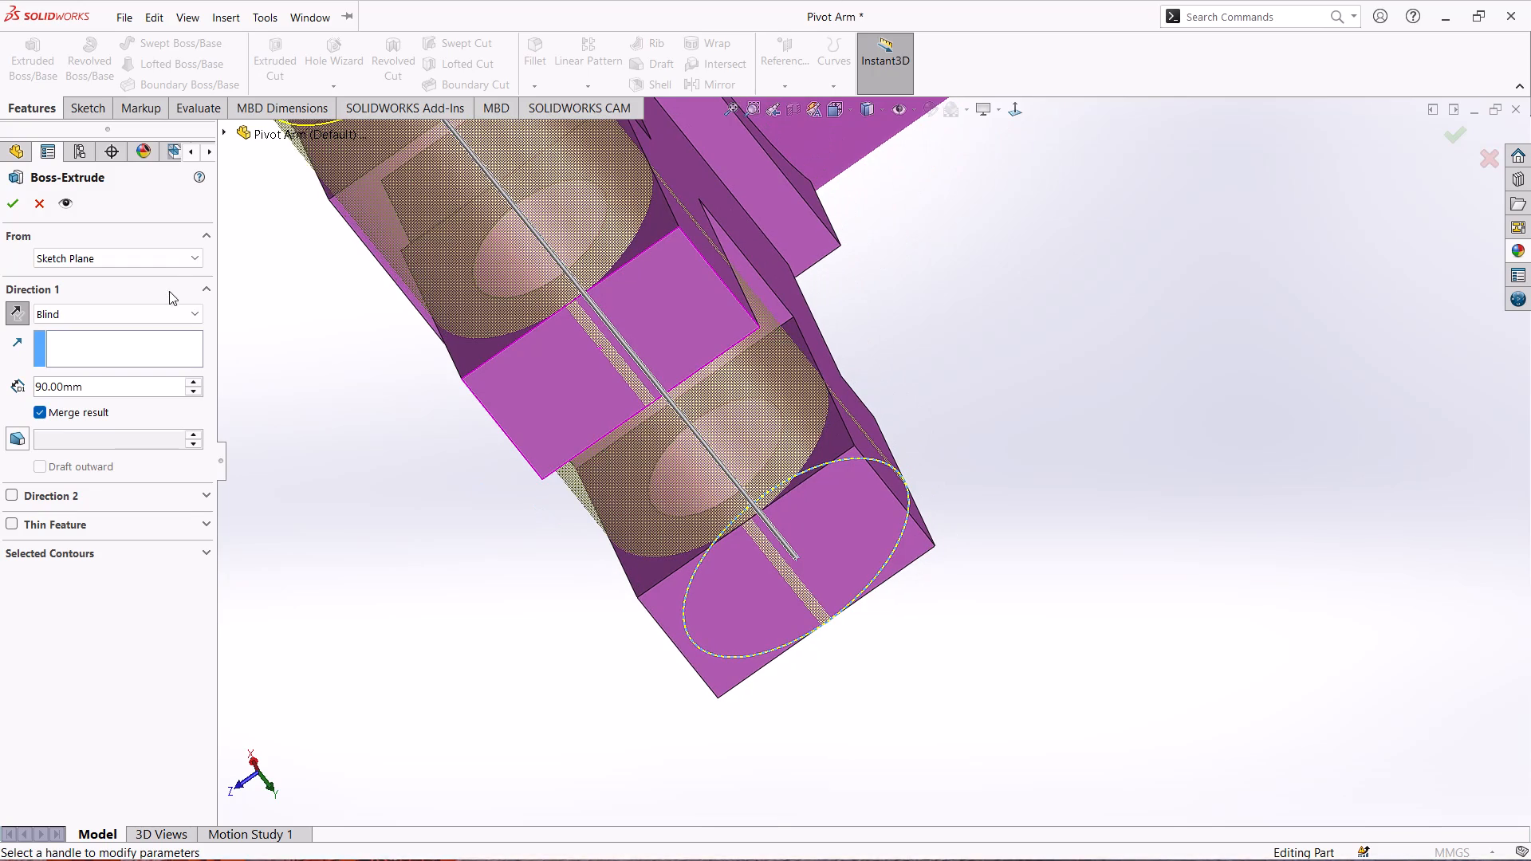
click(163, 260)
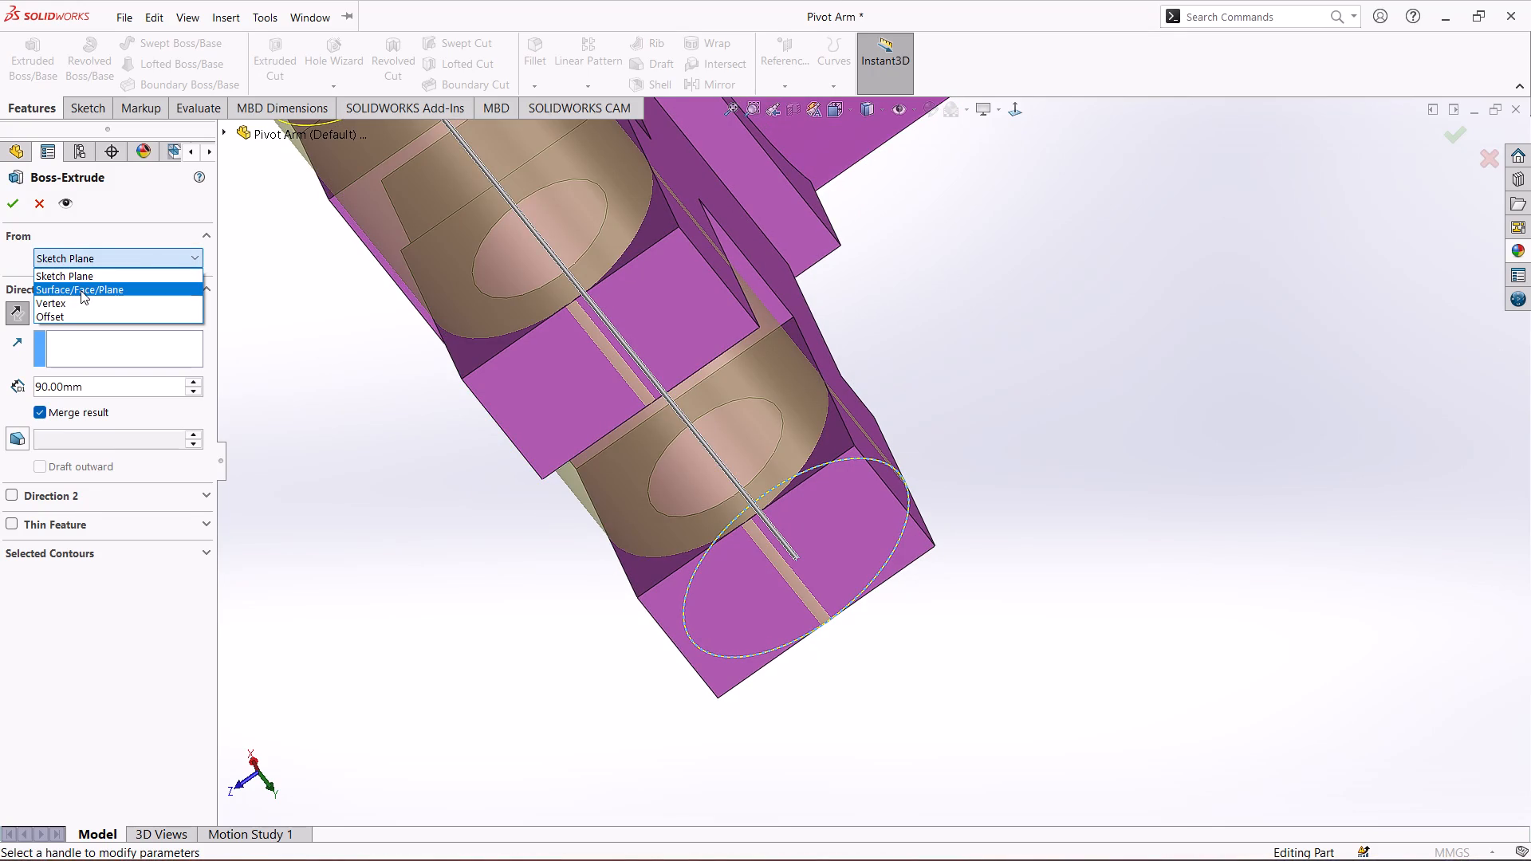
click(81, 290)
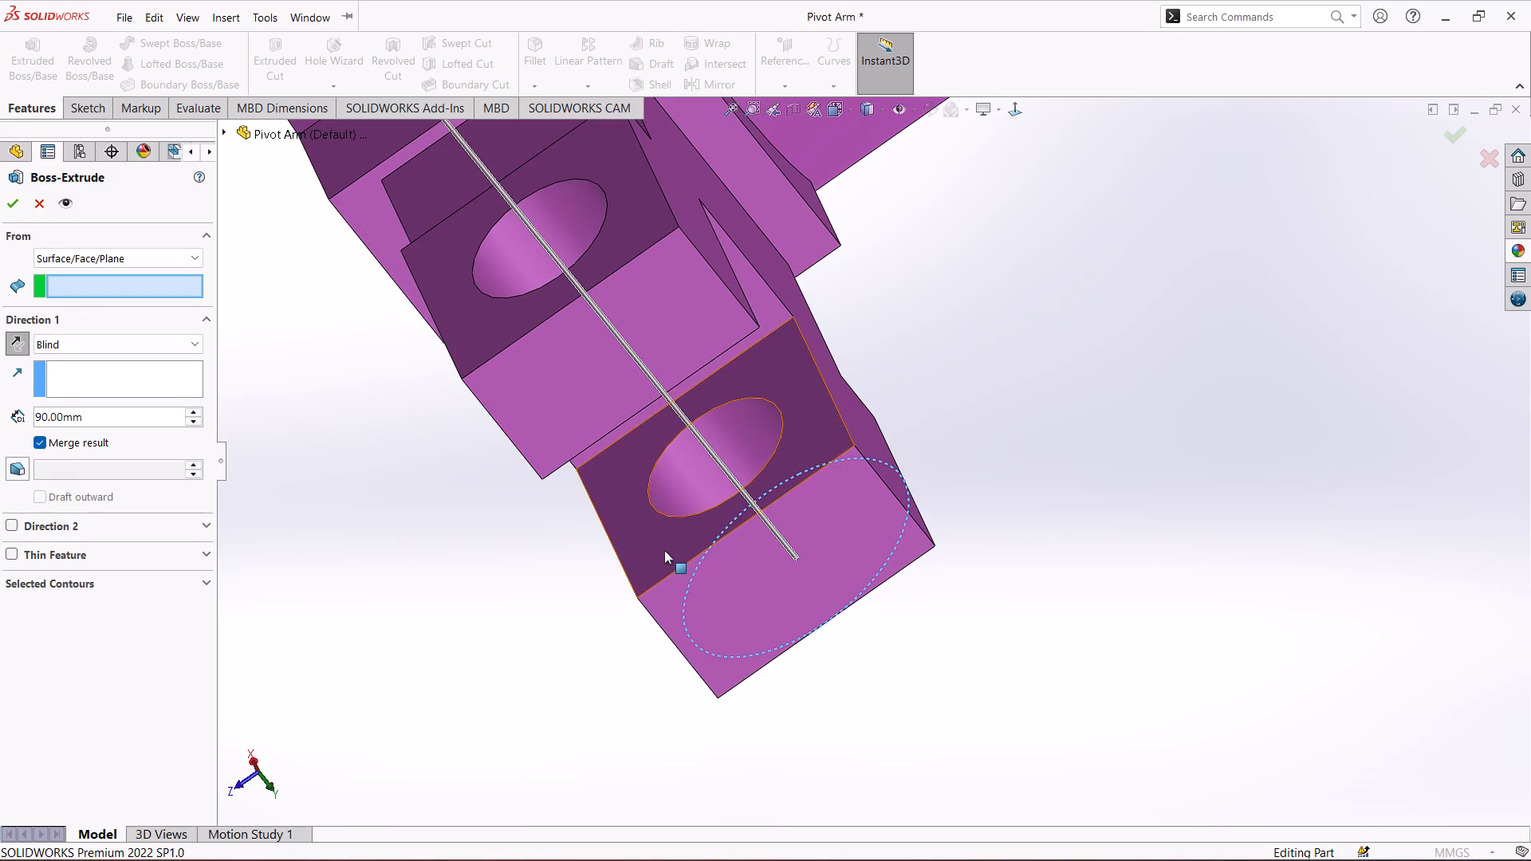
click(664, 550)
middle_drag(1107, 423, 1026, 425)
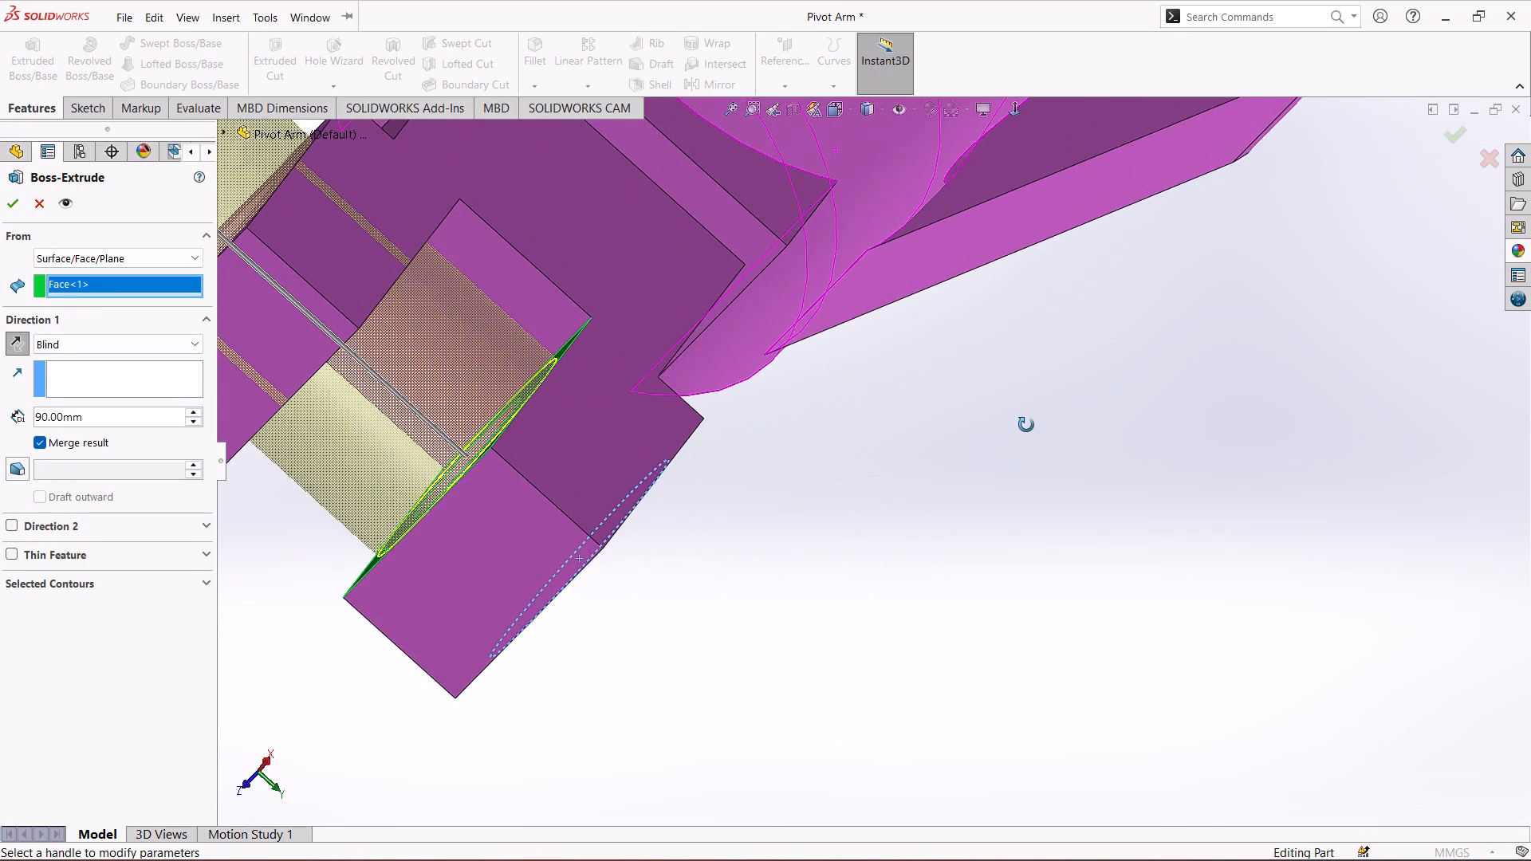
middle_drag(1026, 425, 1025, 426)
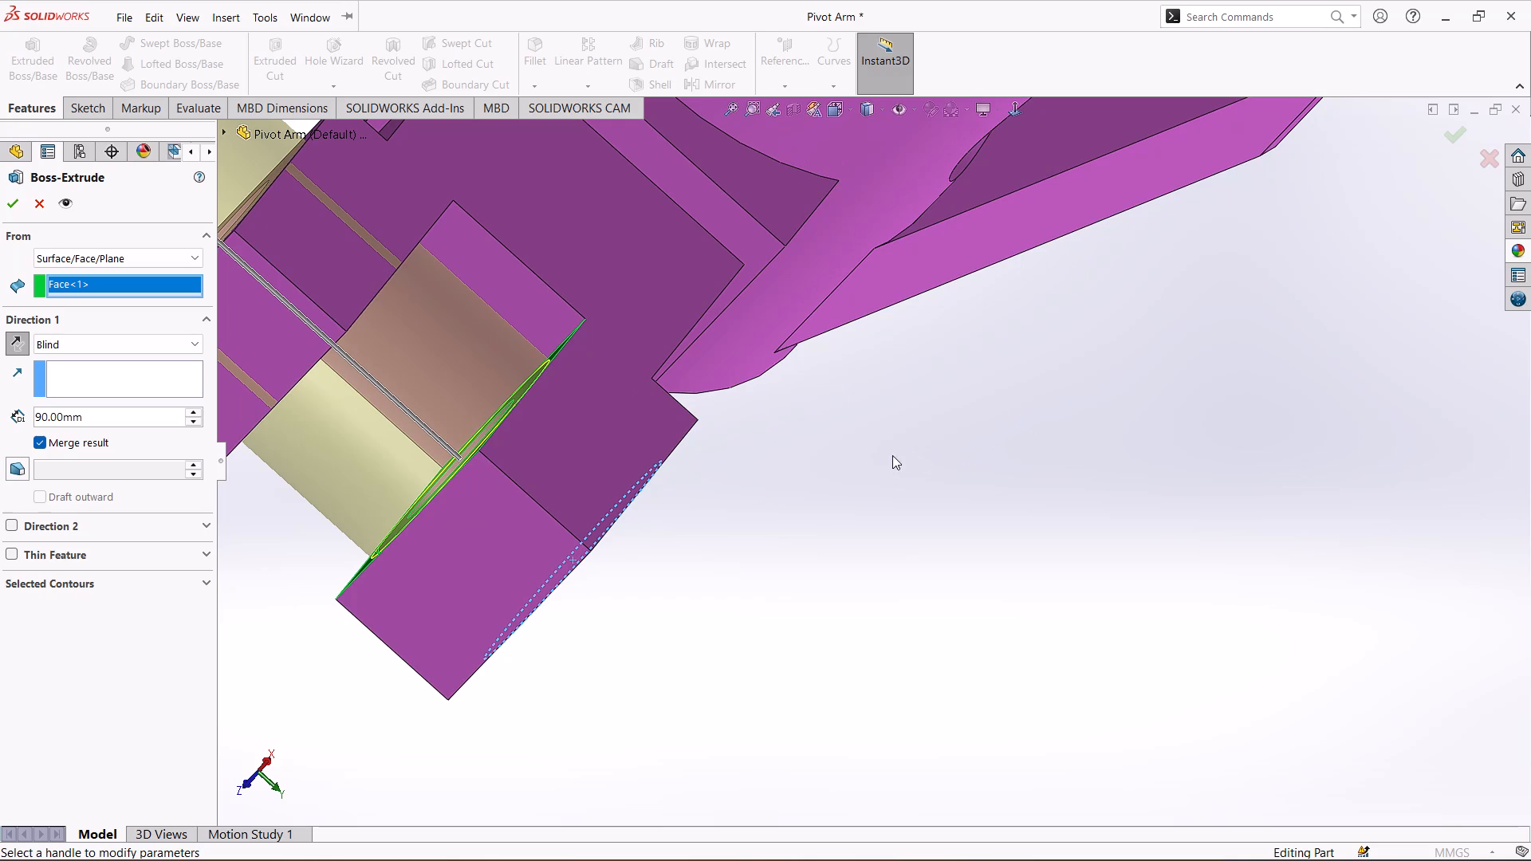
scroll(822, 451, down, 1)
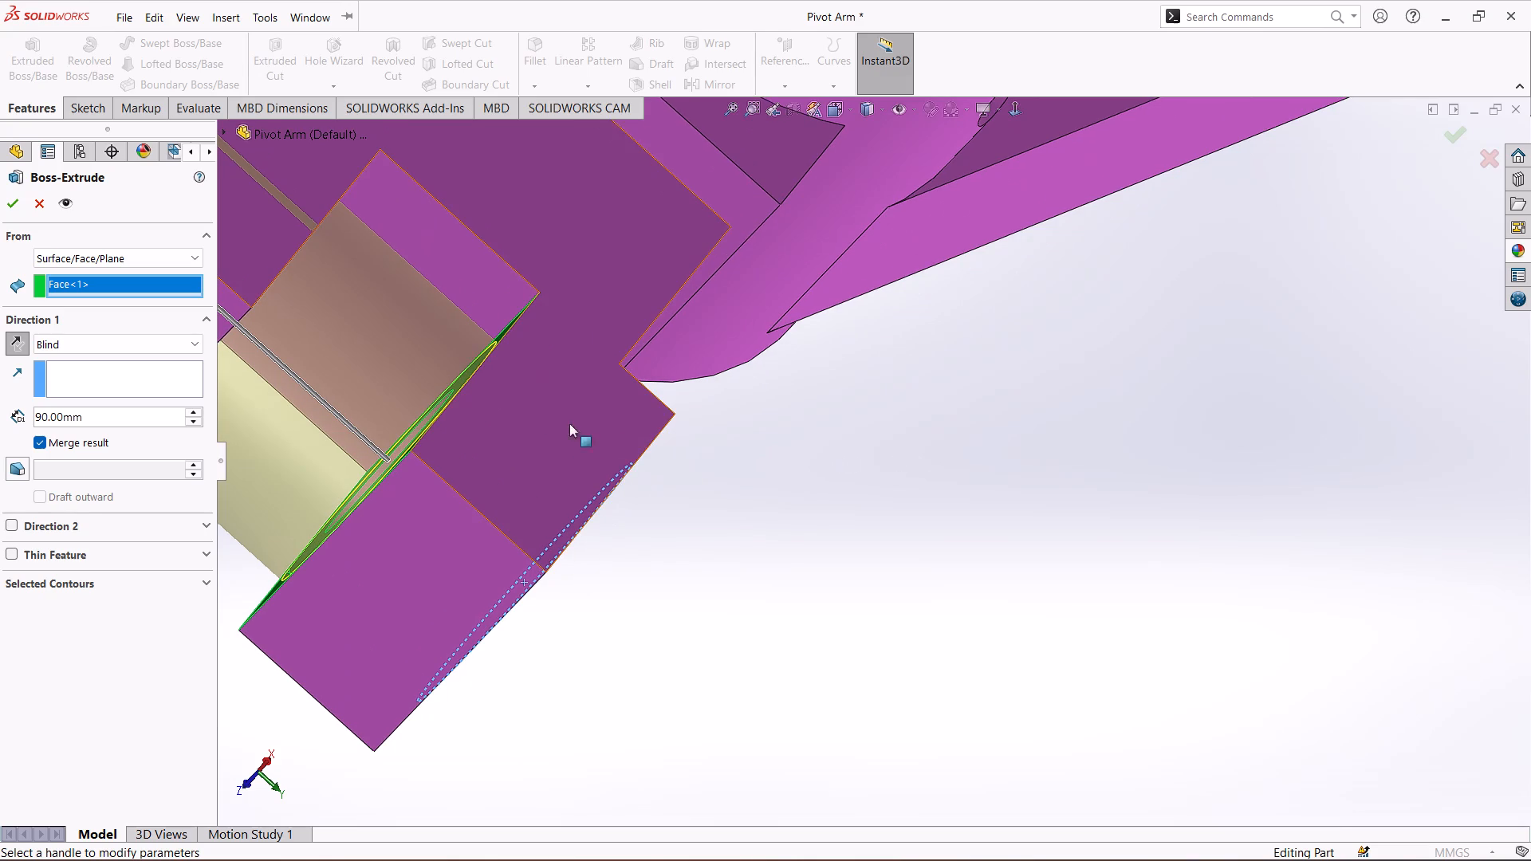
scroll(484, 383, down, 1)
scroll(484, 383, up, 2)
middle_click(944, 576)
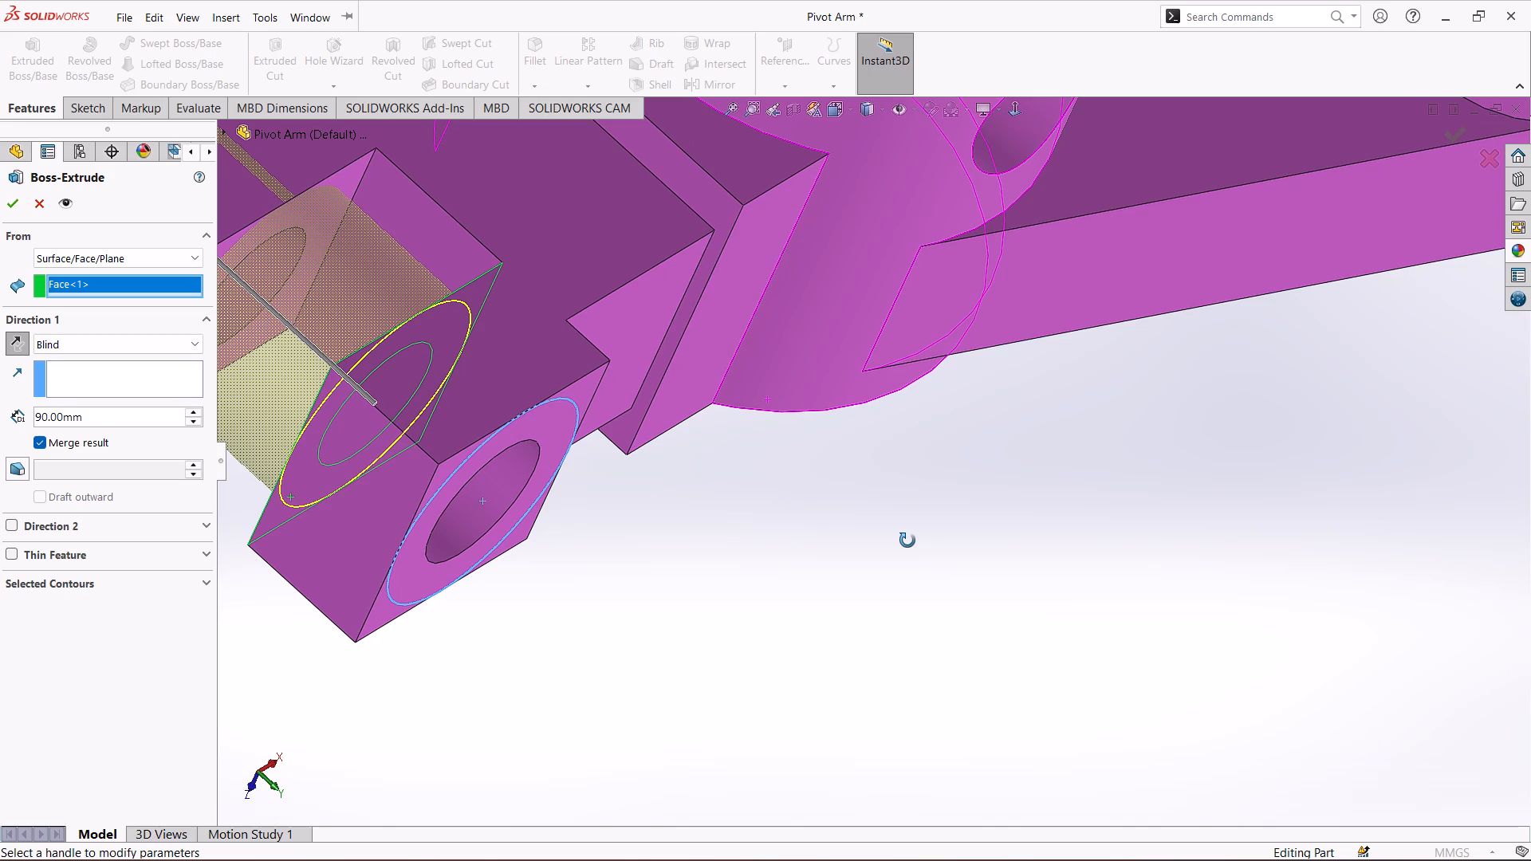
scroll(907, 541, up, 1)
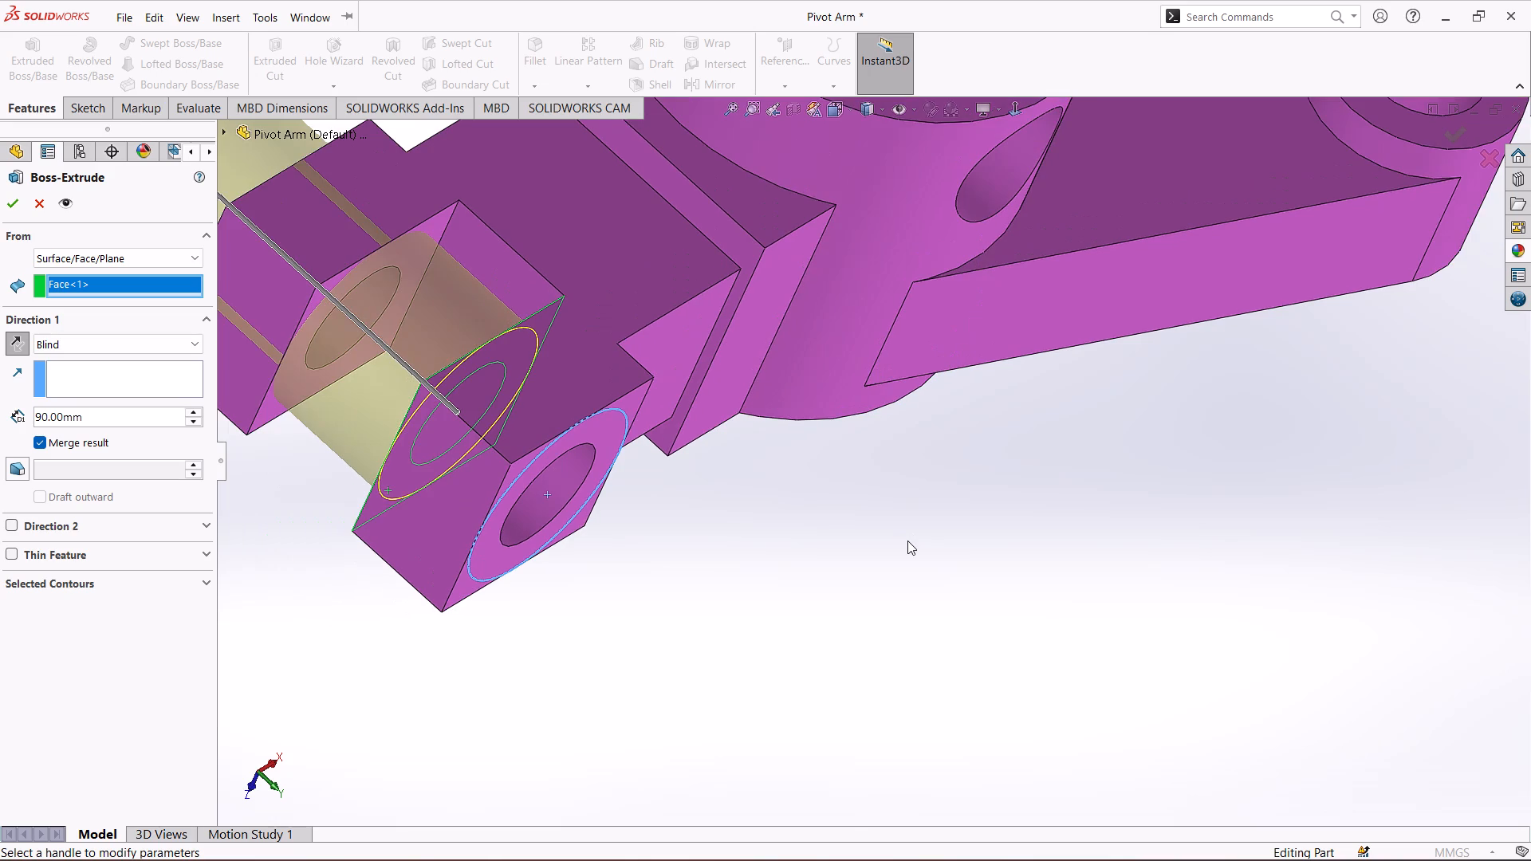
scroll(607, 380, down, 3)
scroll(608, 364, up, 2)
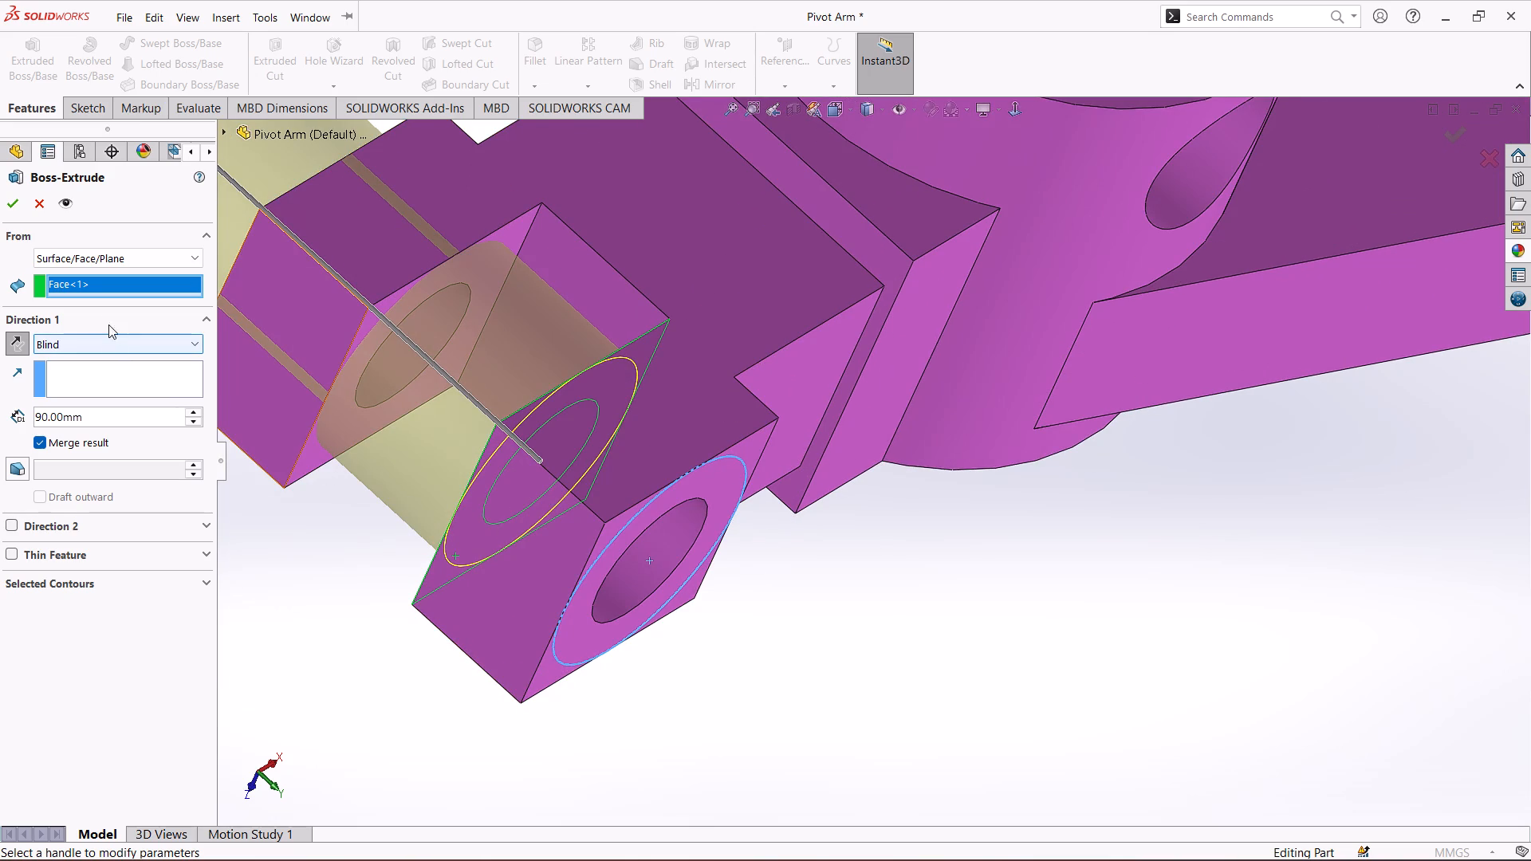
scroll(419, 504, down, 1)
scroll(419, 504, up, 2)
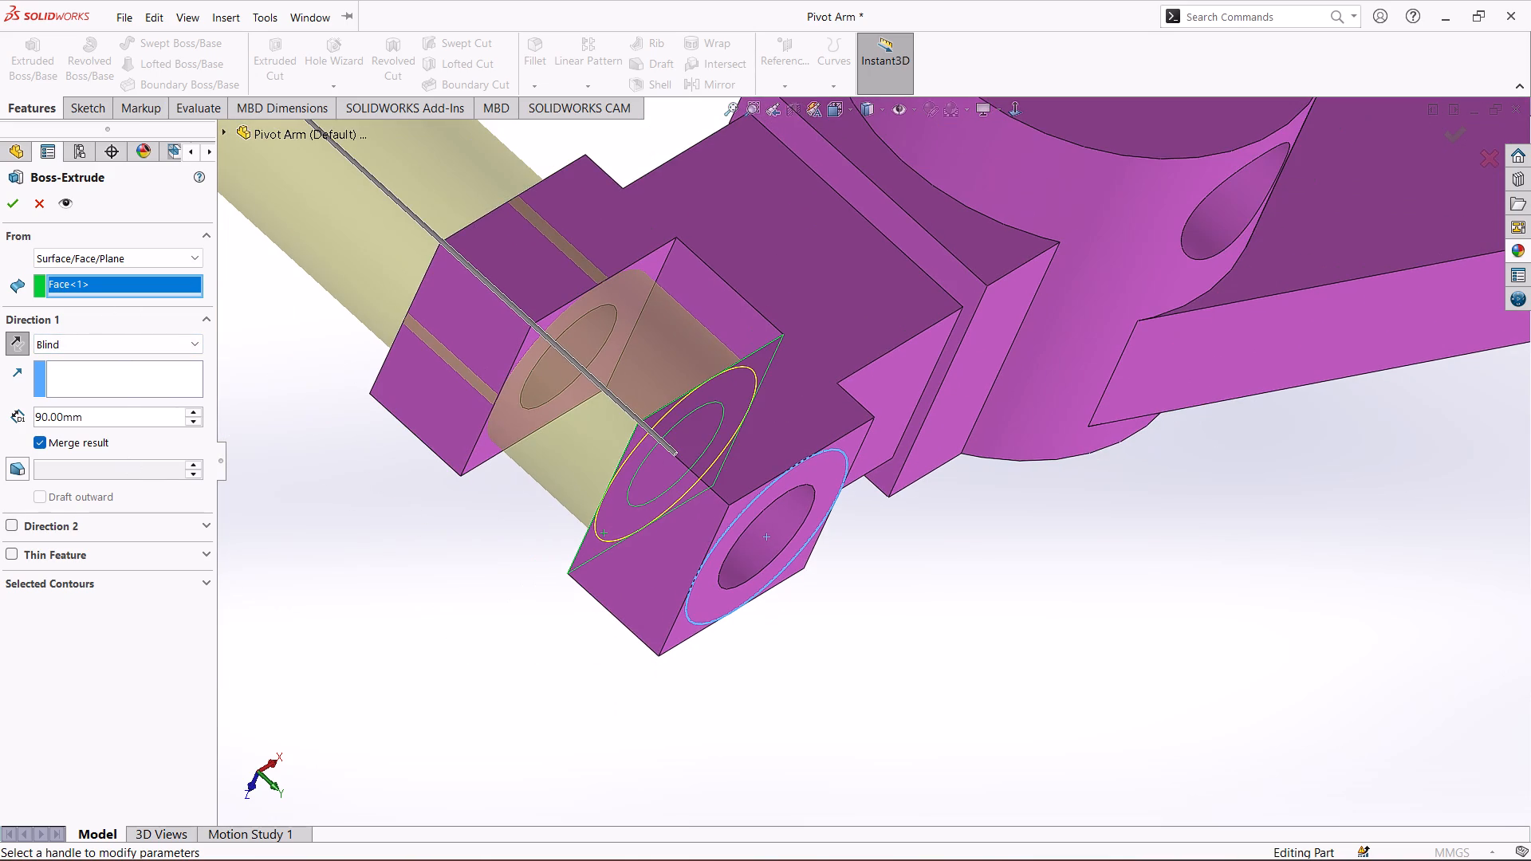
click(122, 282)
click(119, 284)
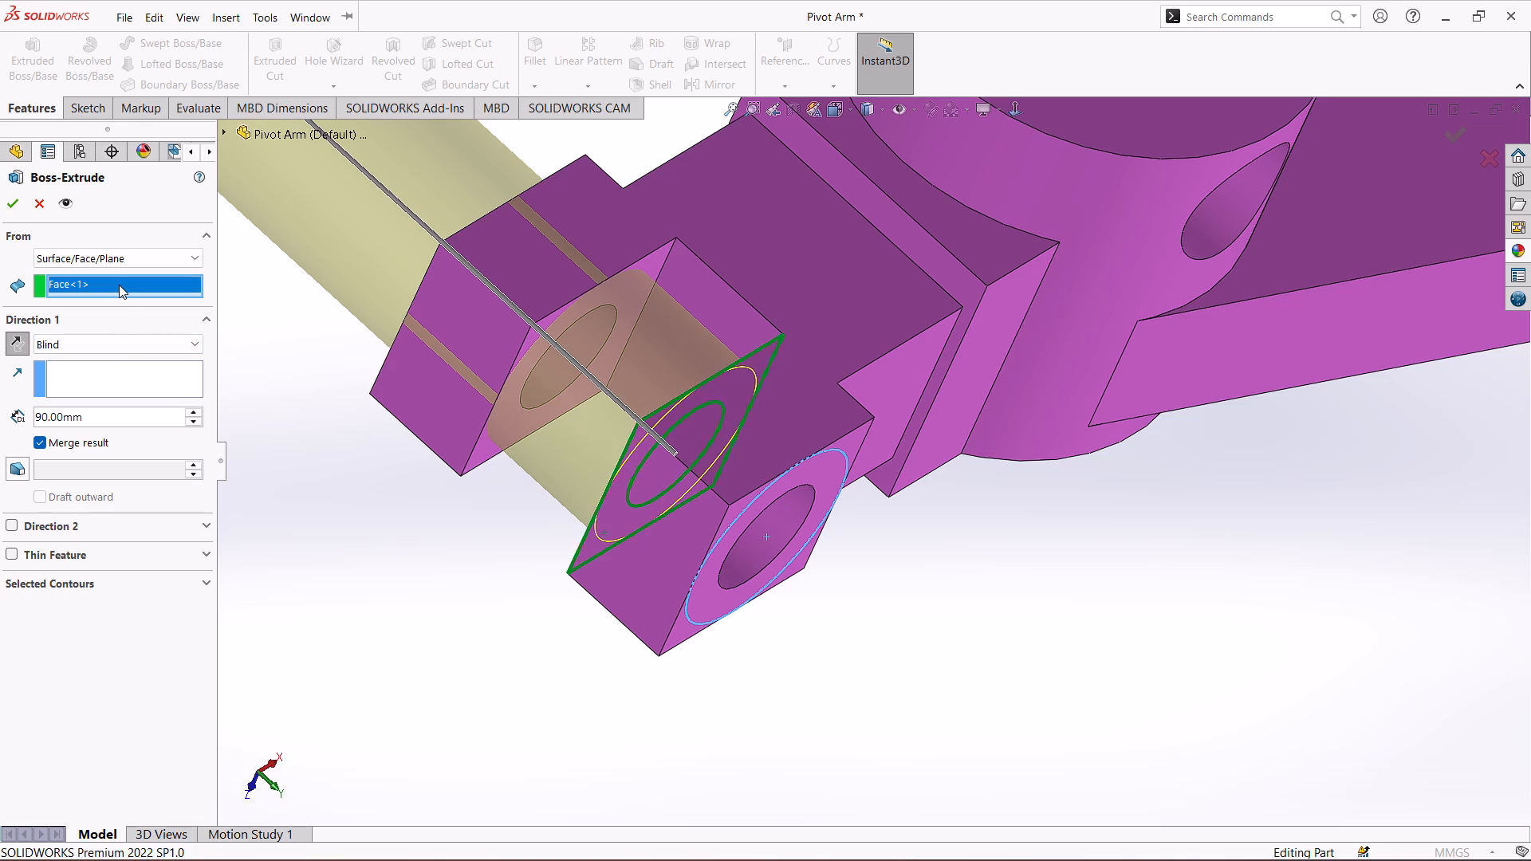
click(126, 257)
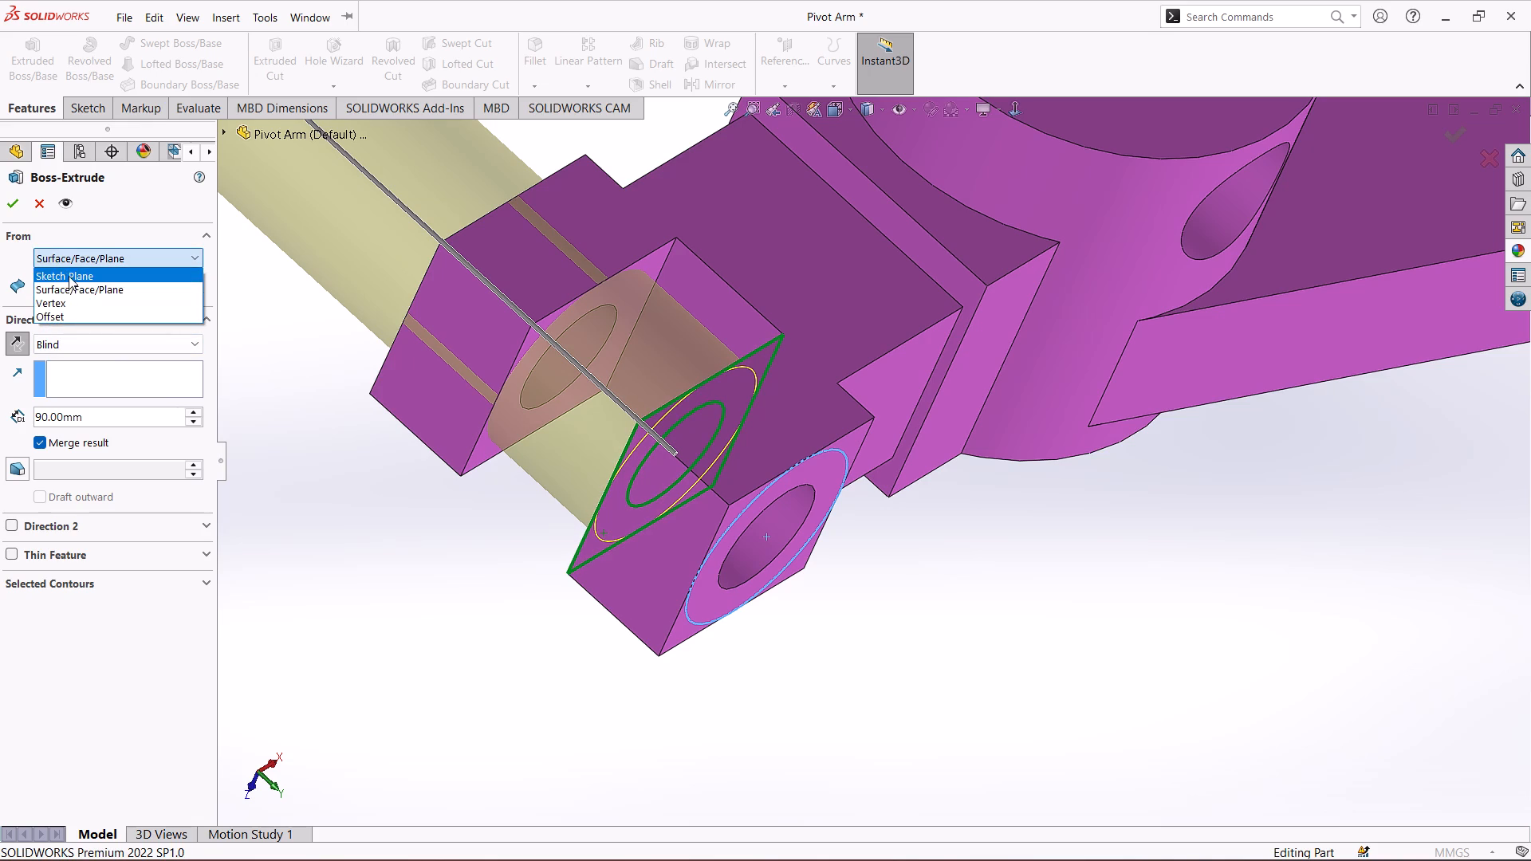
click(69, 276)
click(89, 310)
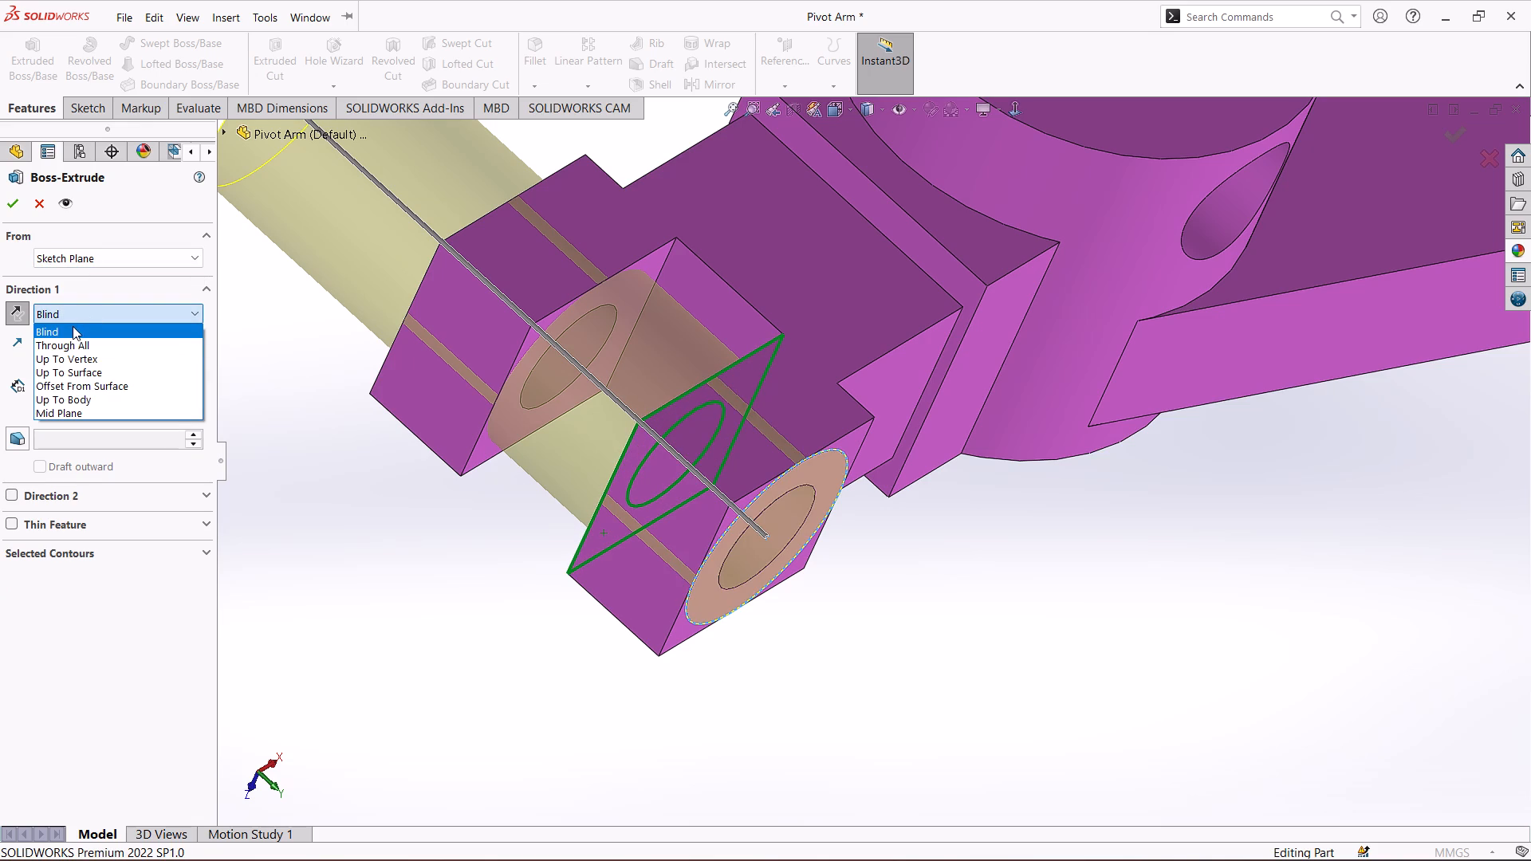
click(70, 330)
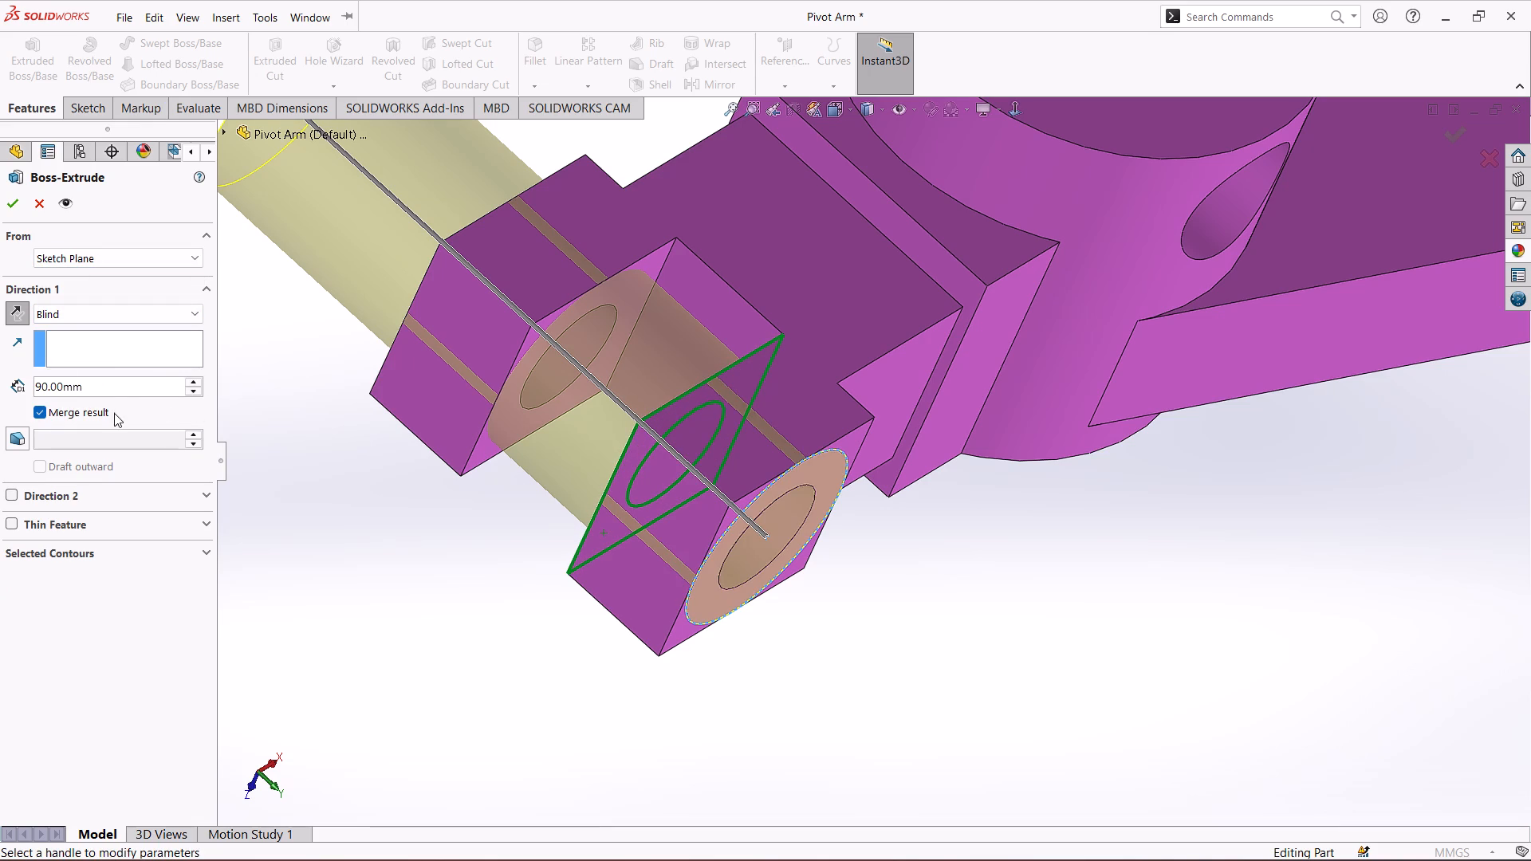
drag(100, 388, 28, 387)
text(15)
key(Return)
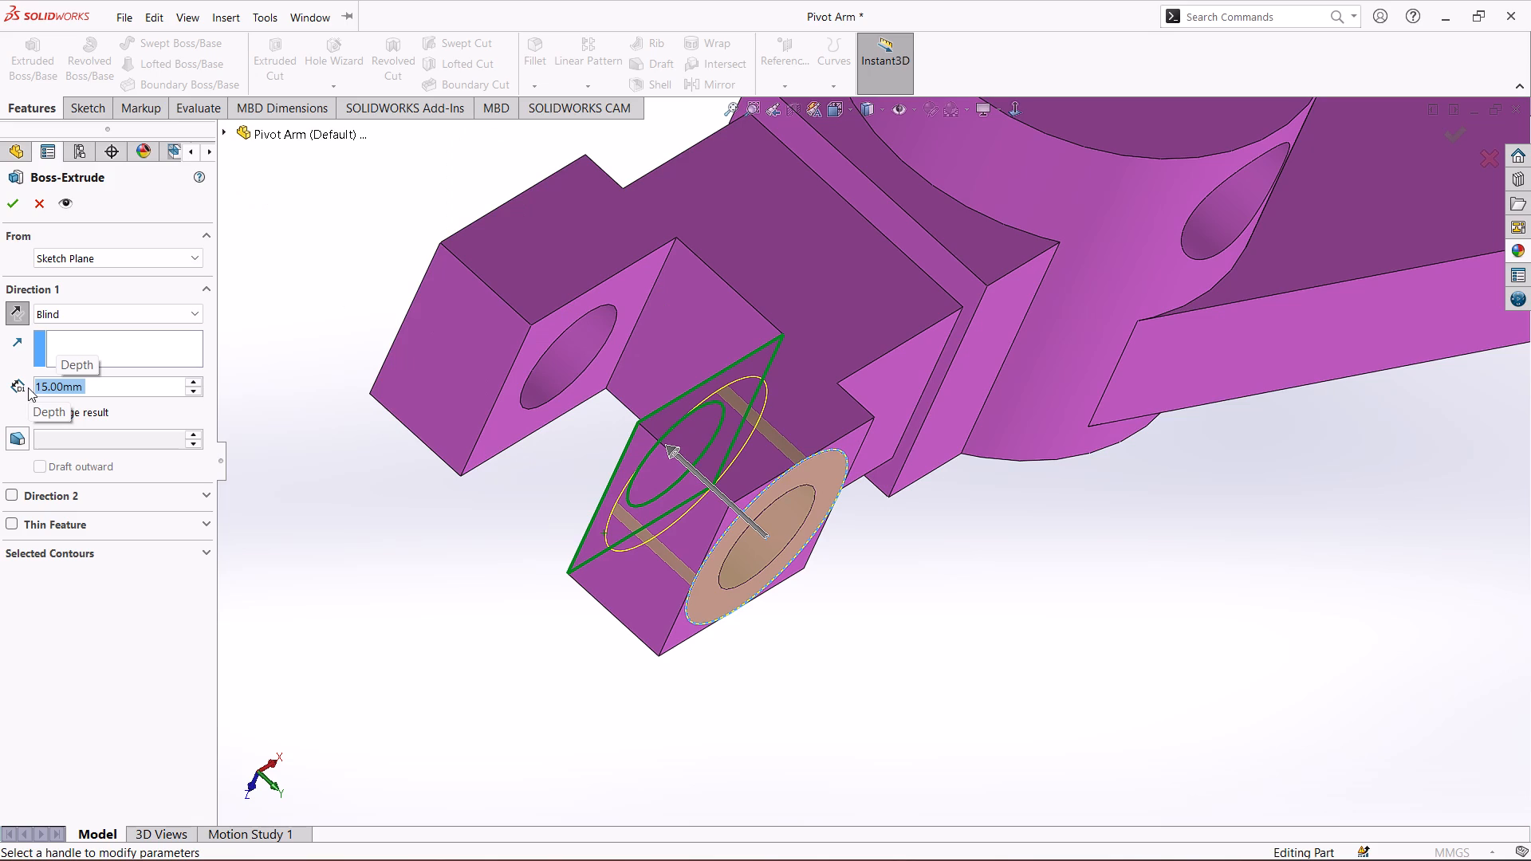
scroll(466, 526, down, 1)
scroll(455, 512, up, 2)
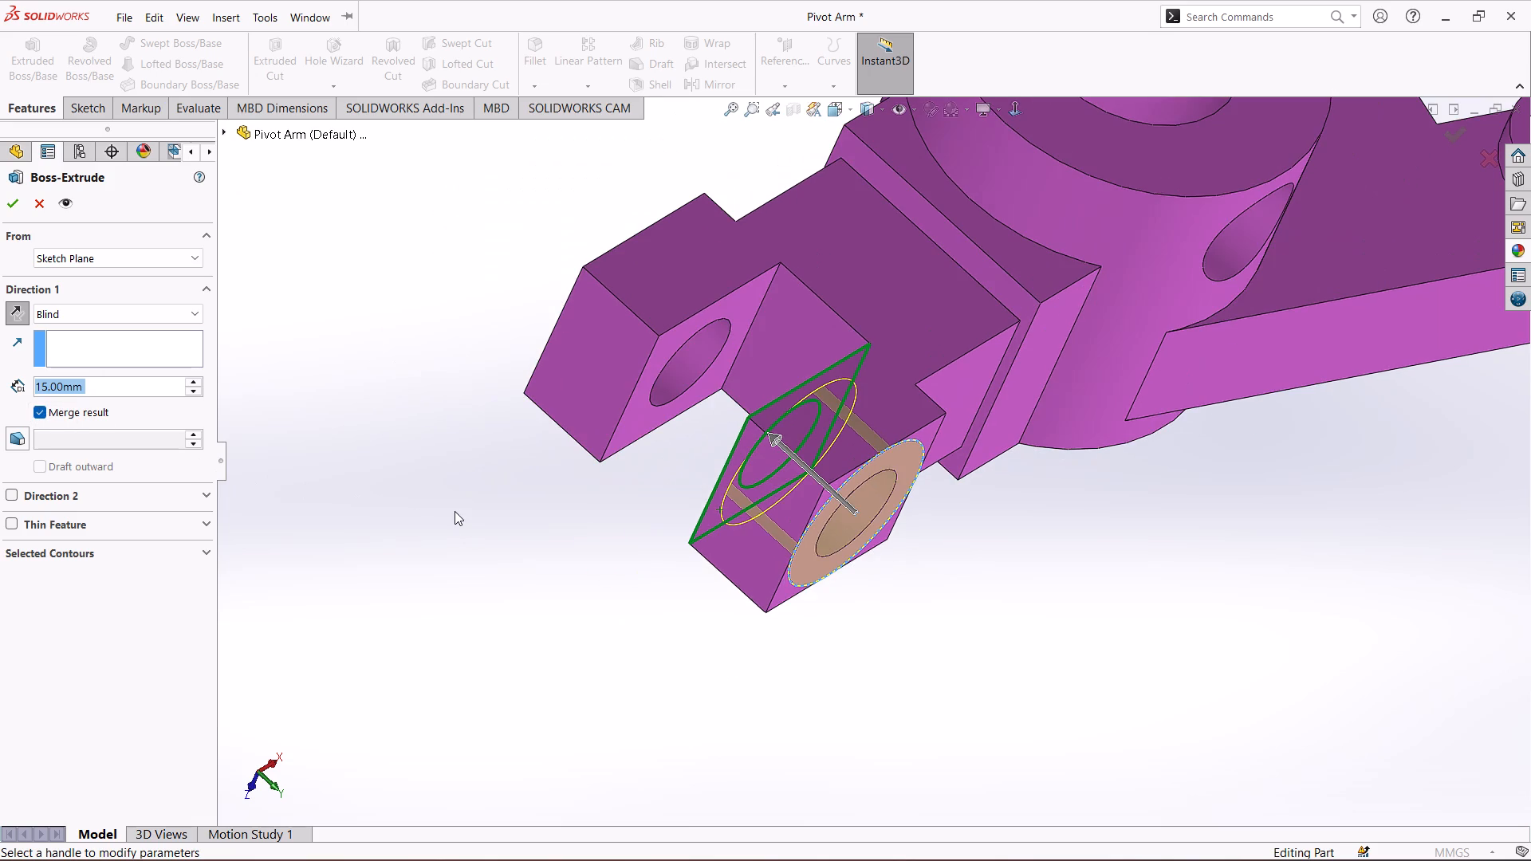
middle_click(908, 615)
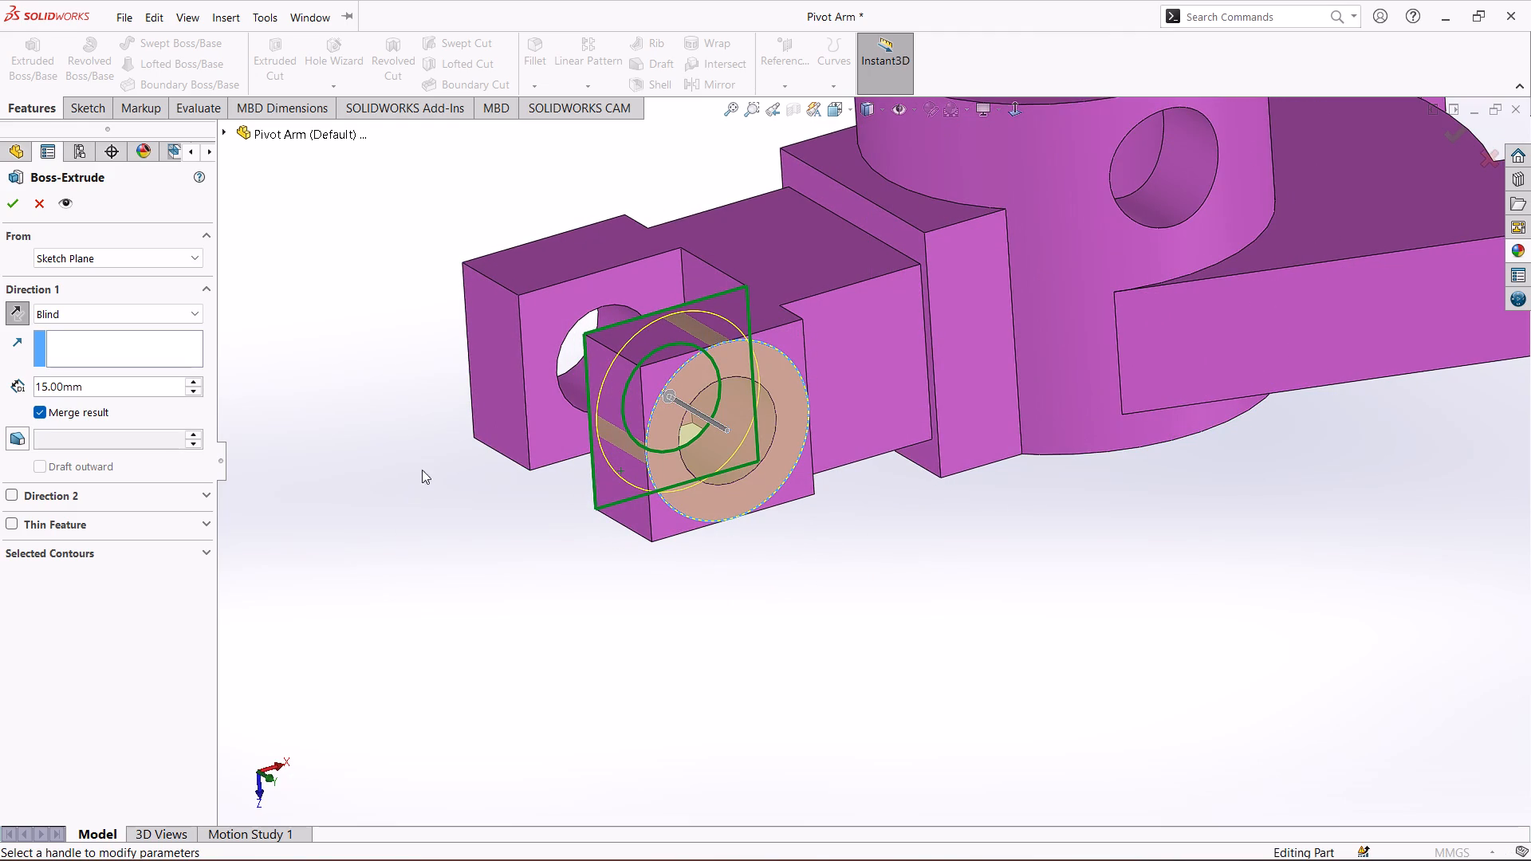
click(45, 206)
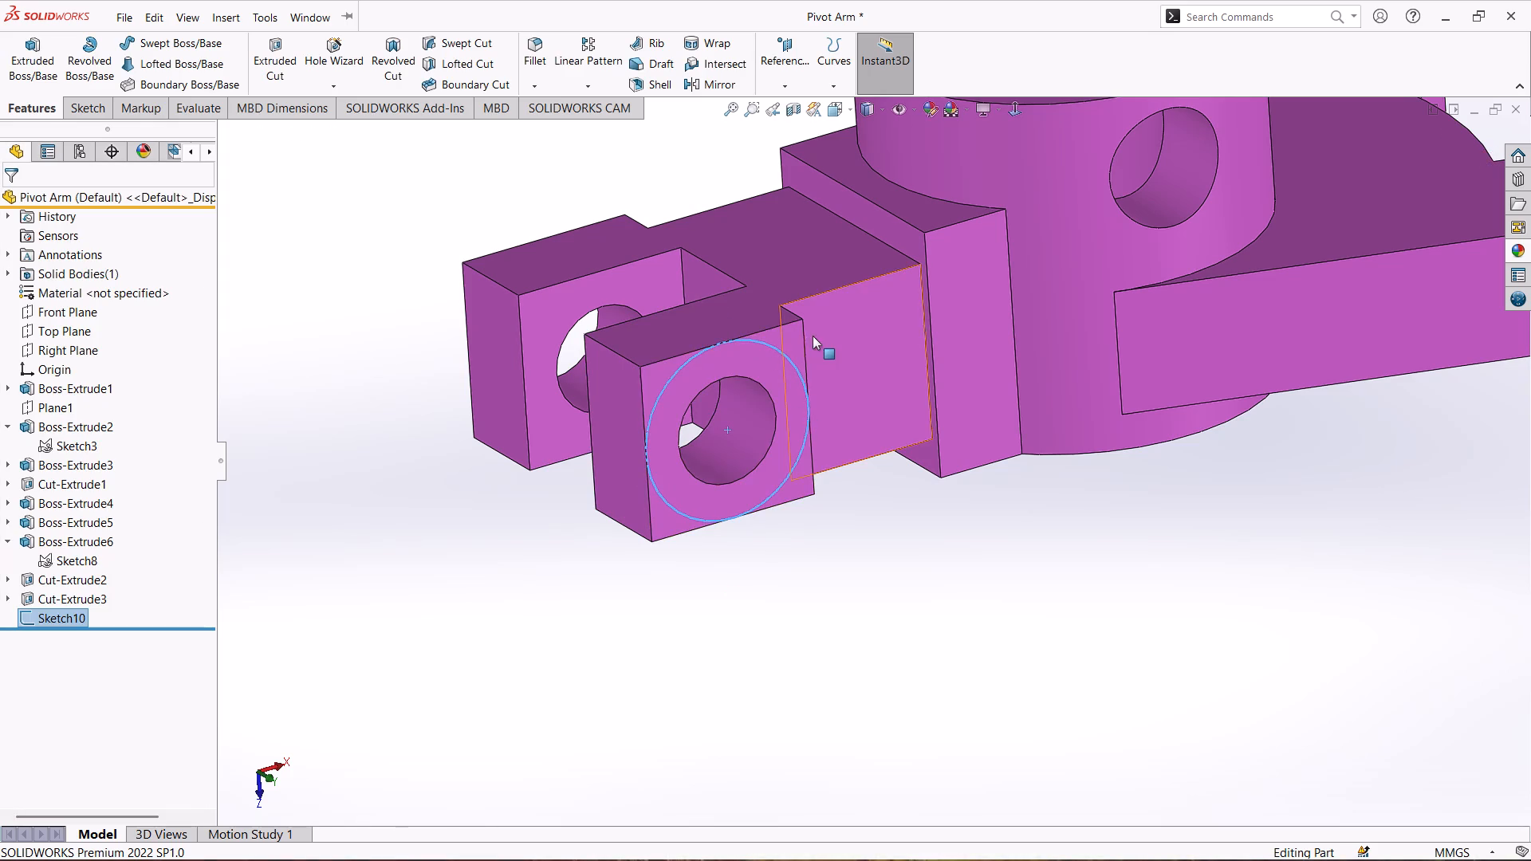
Edit the 30 mm circle's sketch and convert the lug face's top, bottom and arm-side edges into sketch lines.
scroll(787, 447, down, 1)
right_click(50, 618)
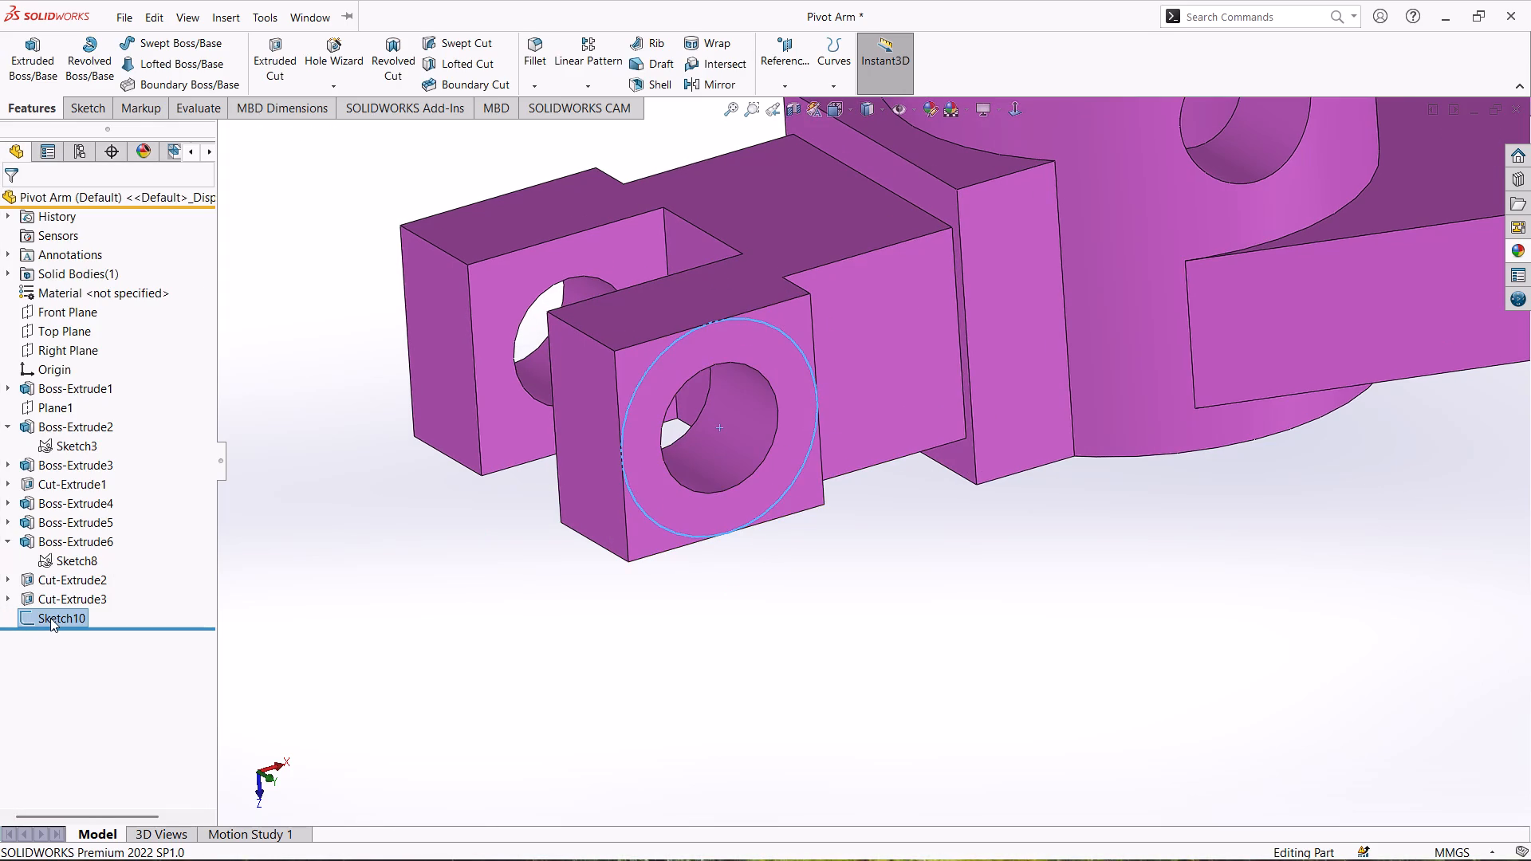
click(61, 447)
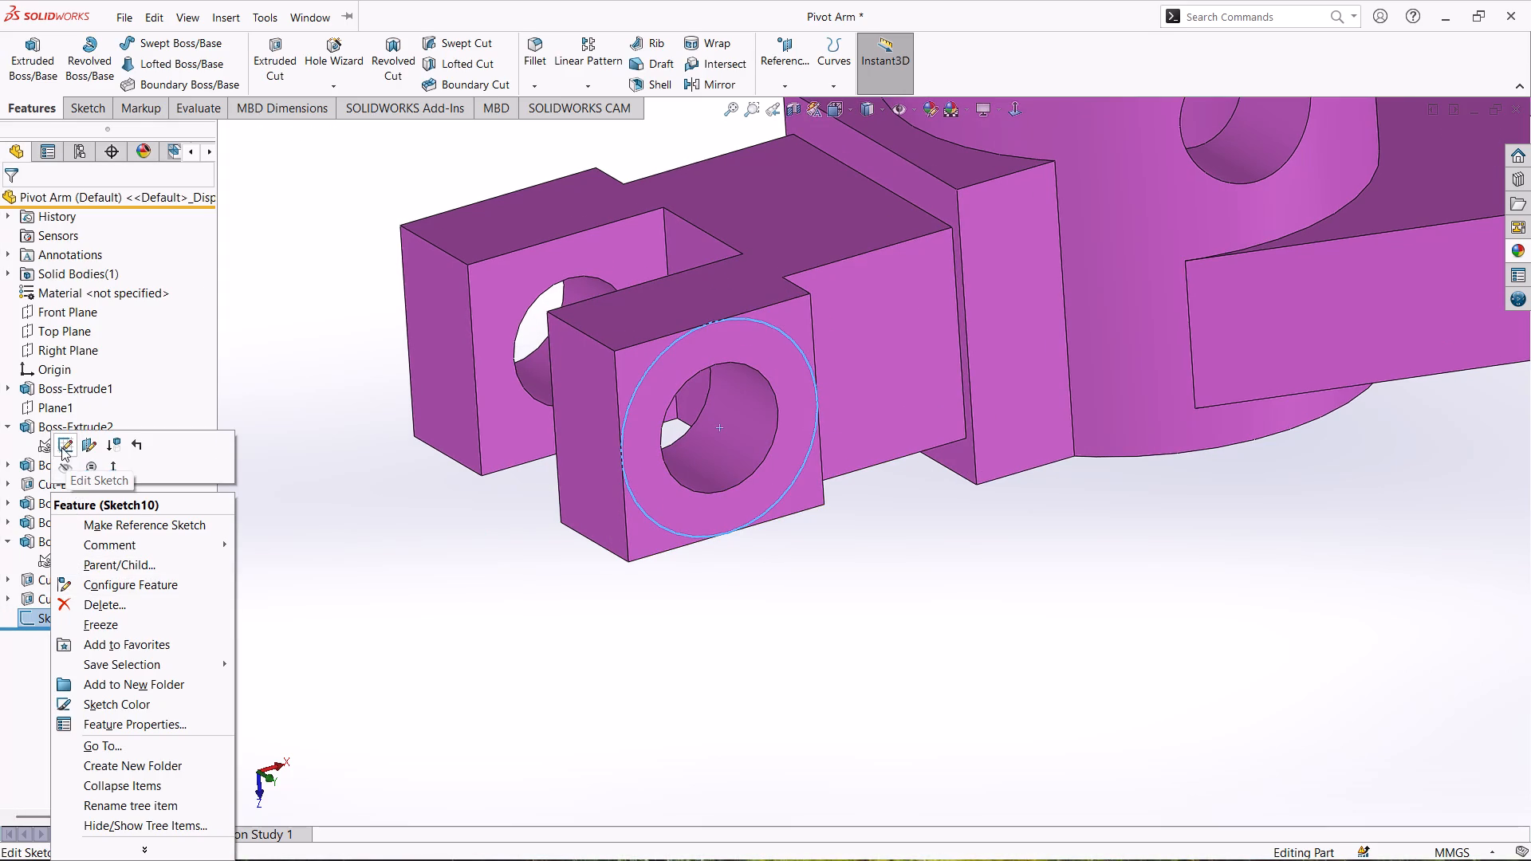
scroll(525, 462, down, 3)
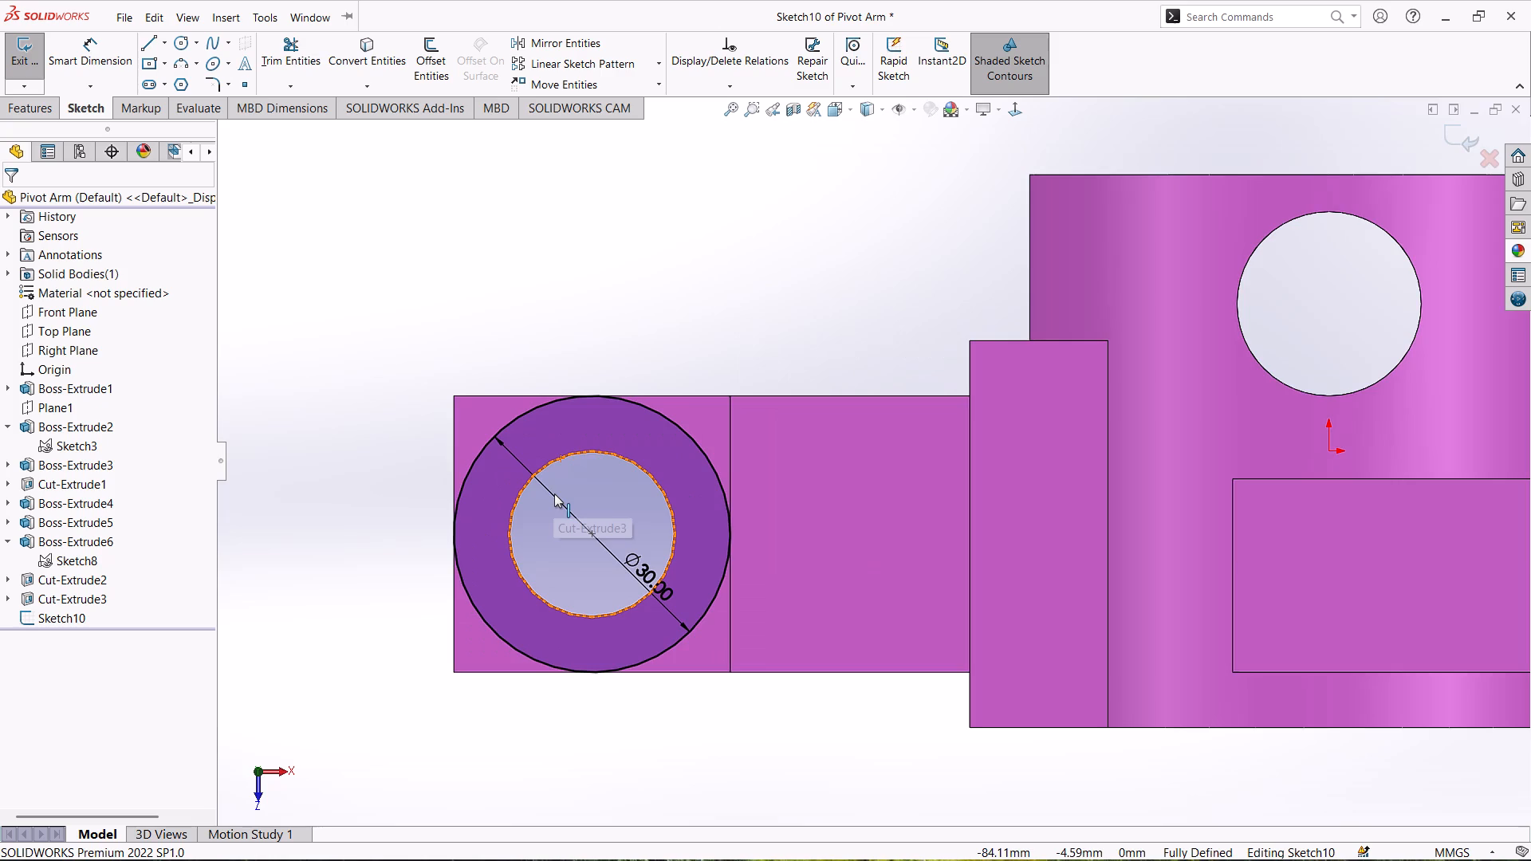
scroll(554, 493, down, 2)
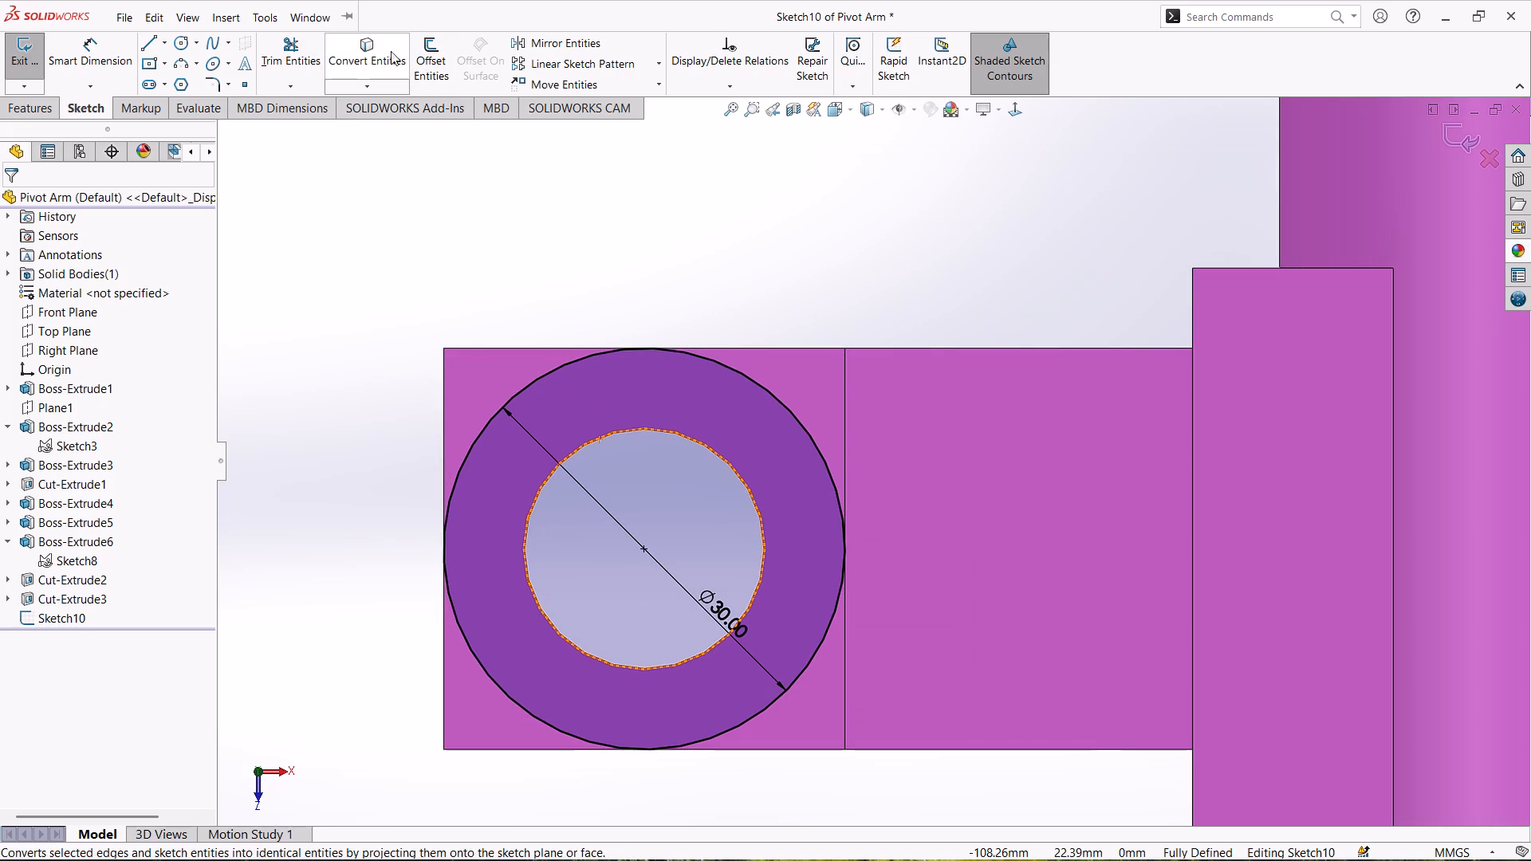
click(362, 49)
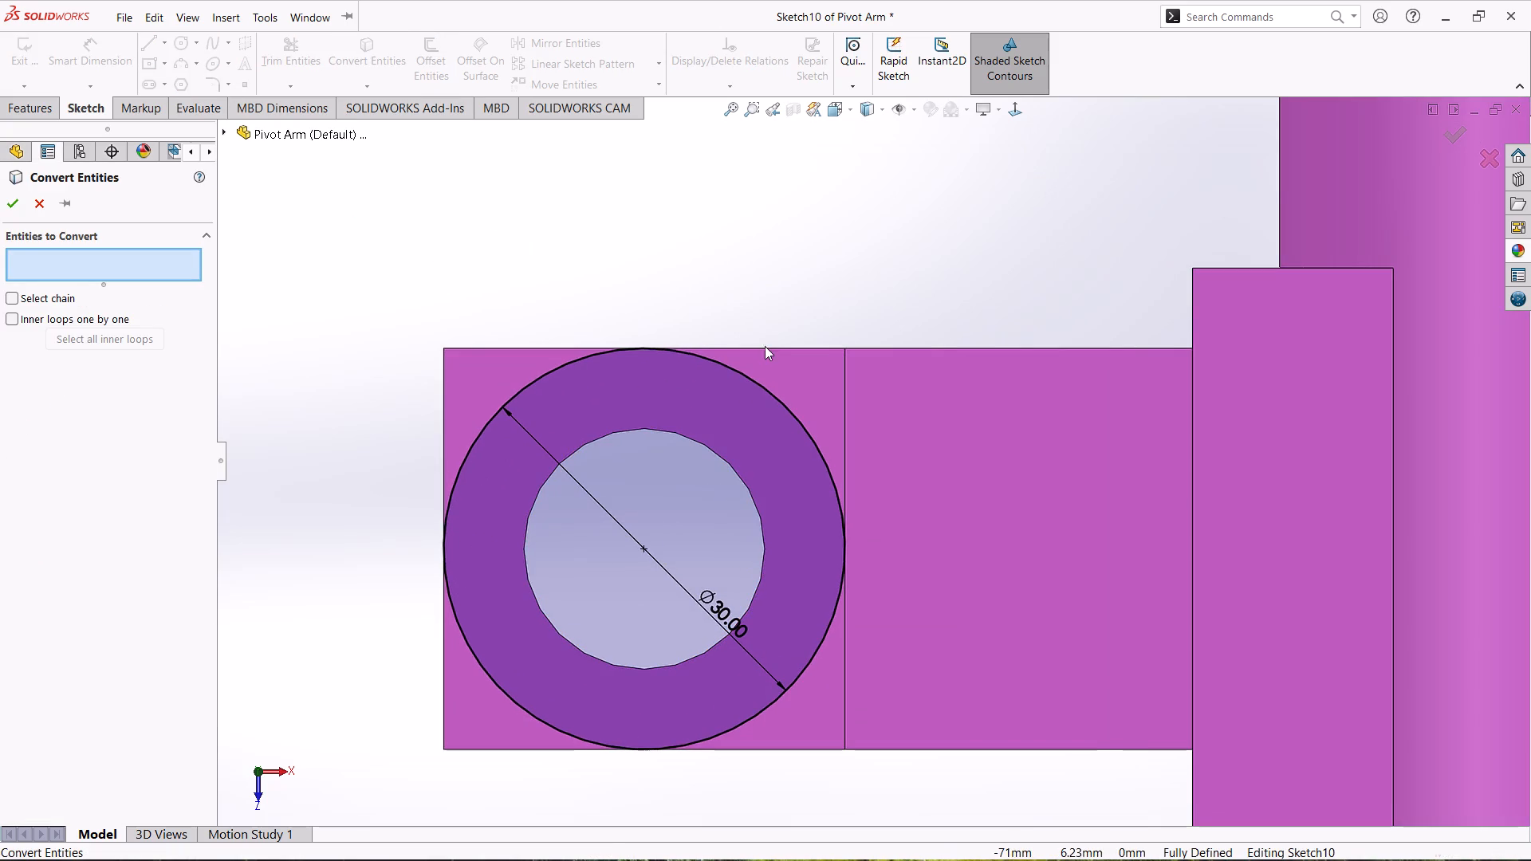
click(765, 346)
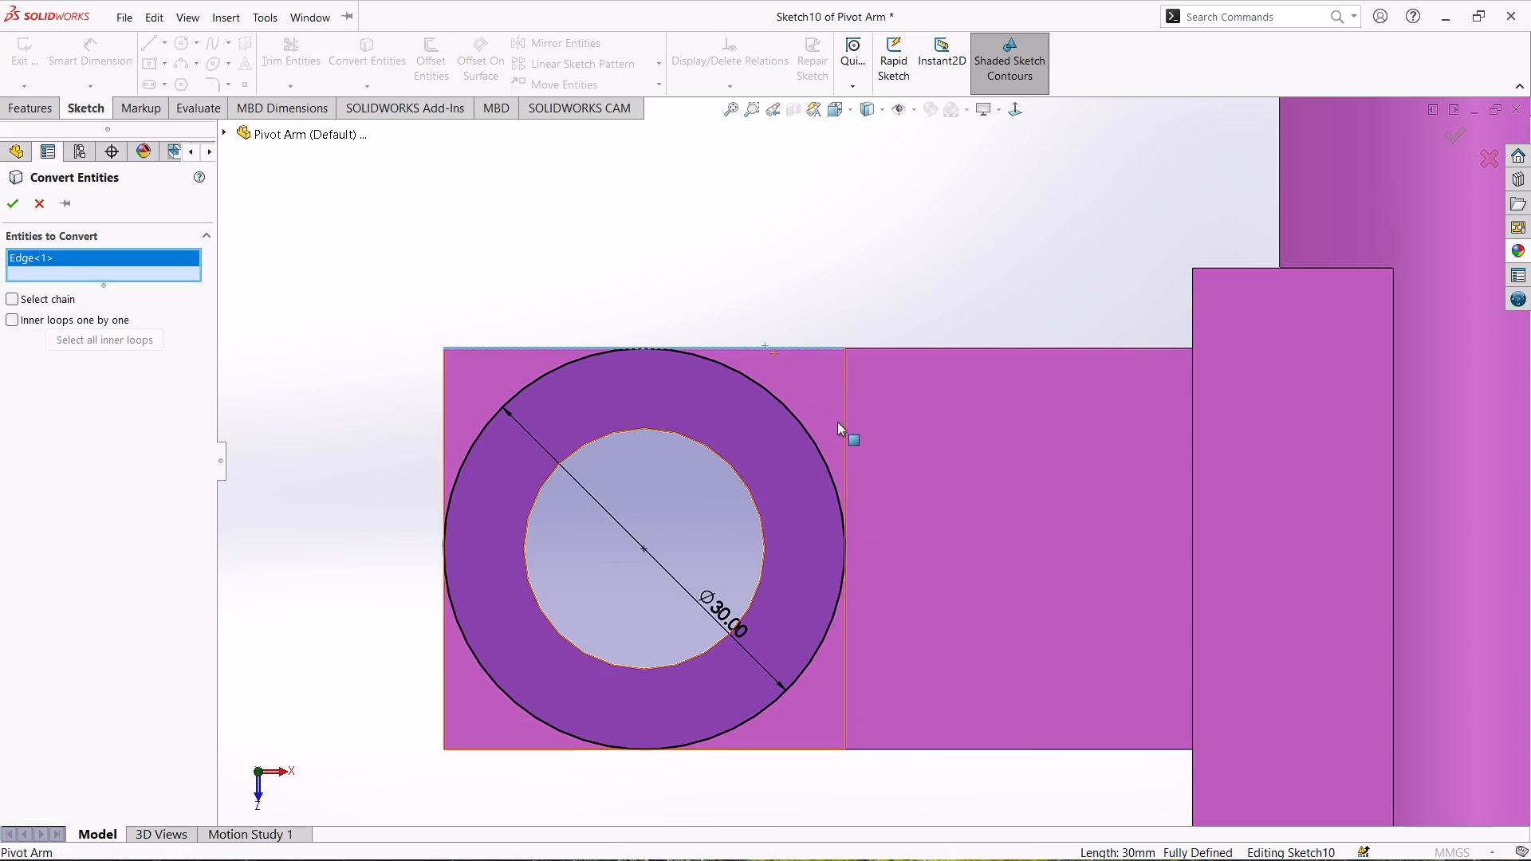
click(844, 446)
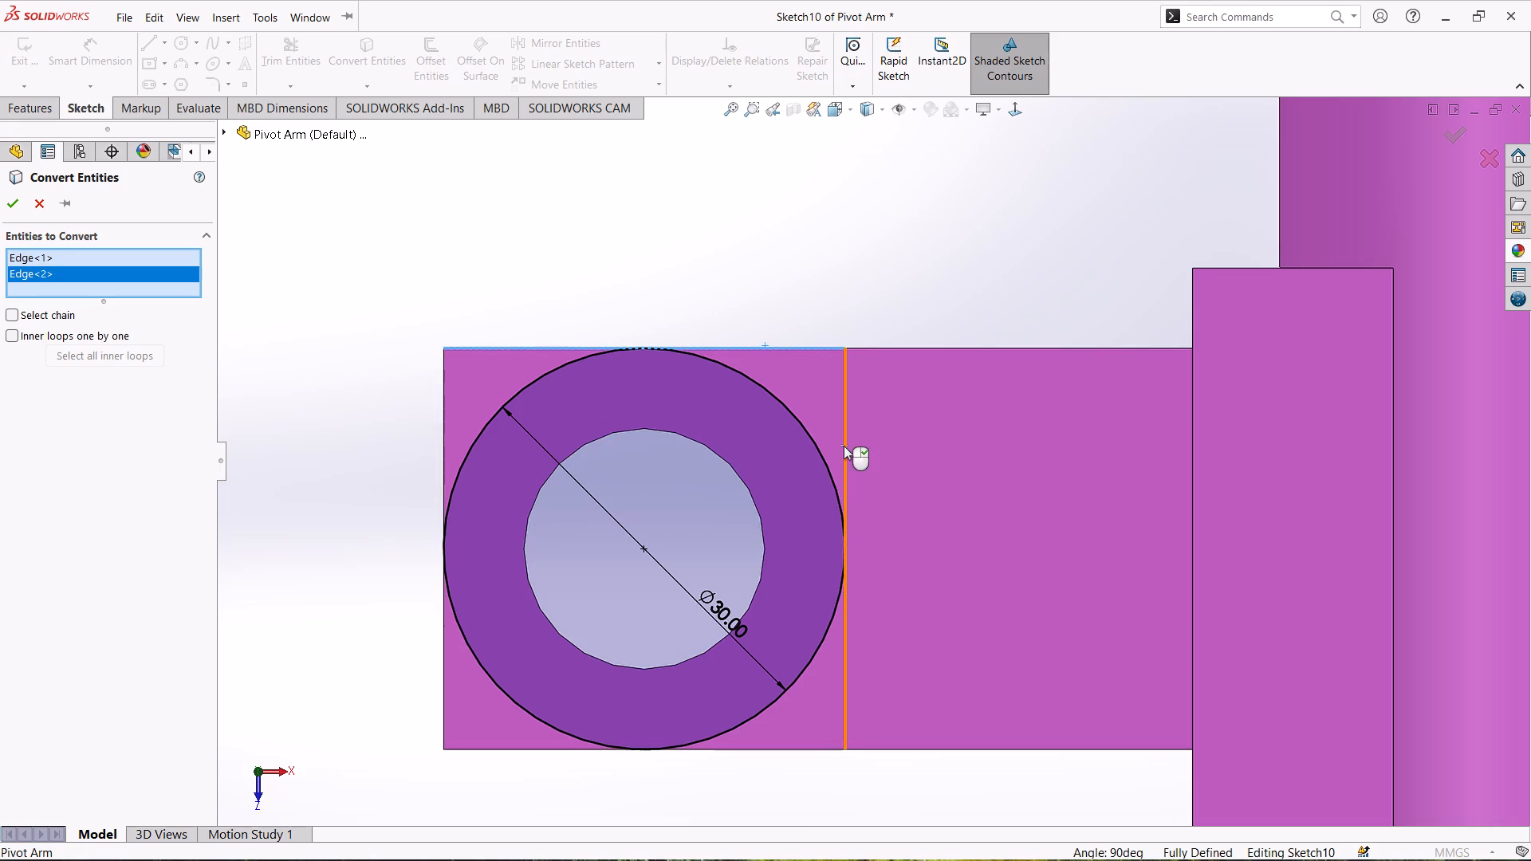
click(785, 751)
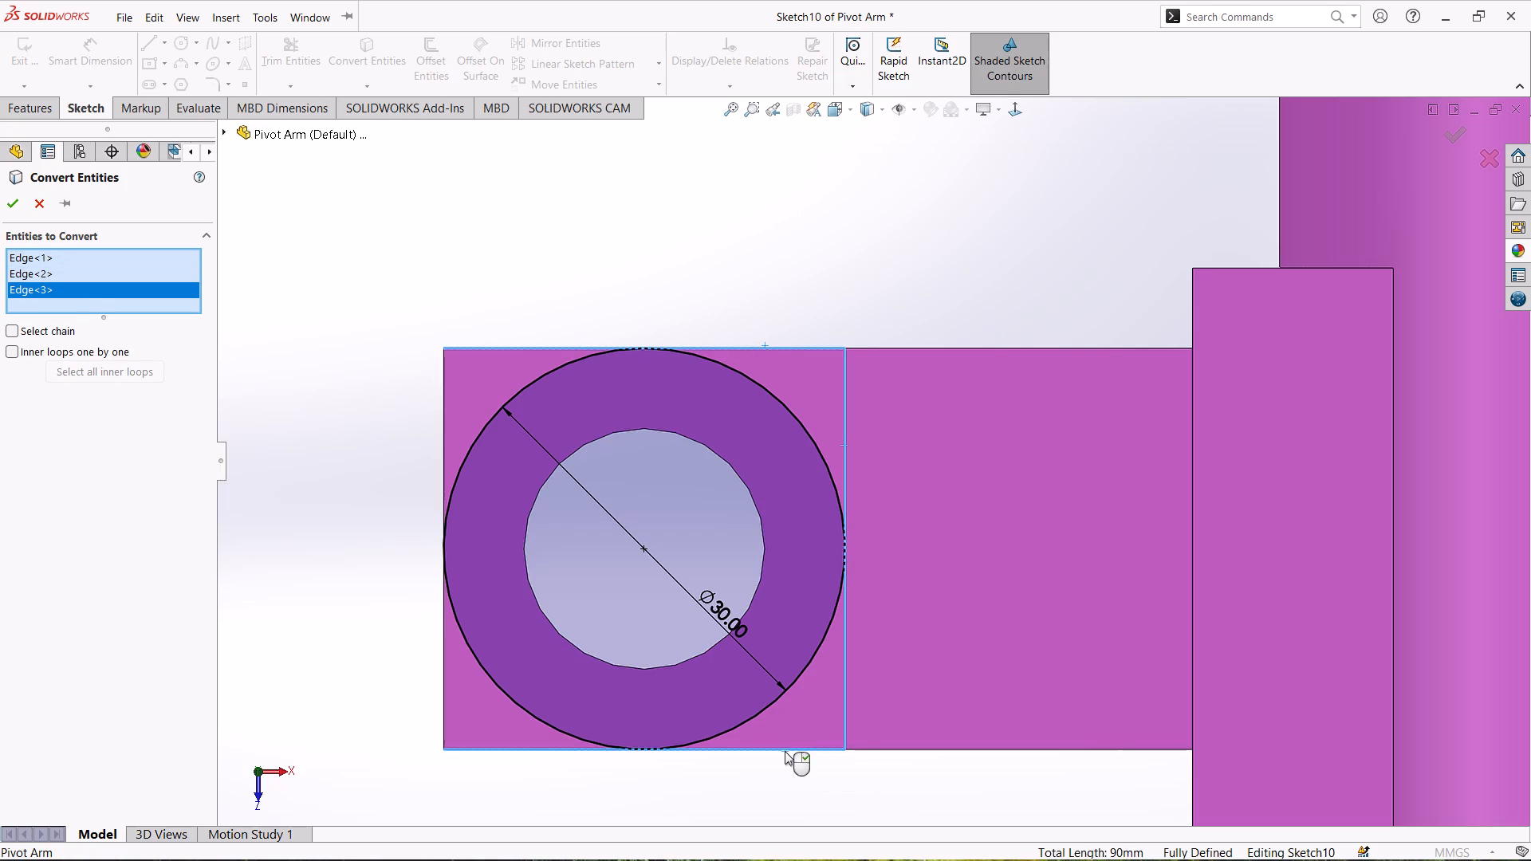
middle_drag(332, 250, 357, 309)
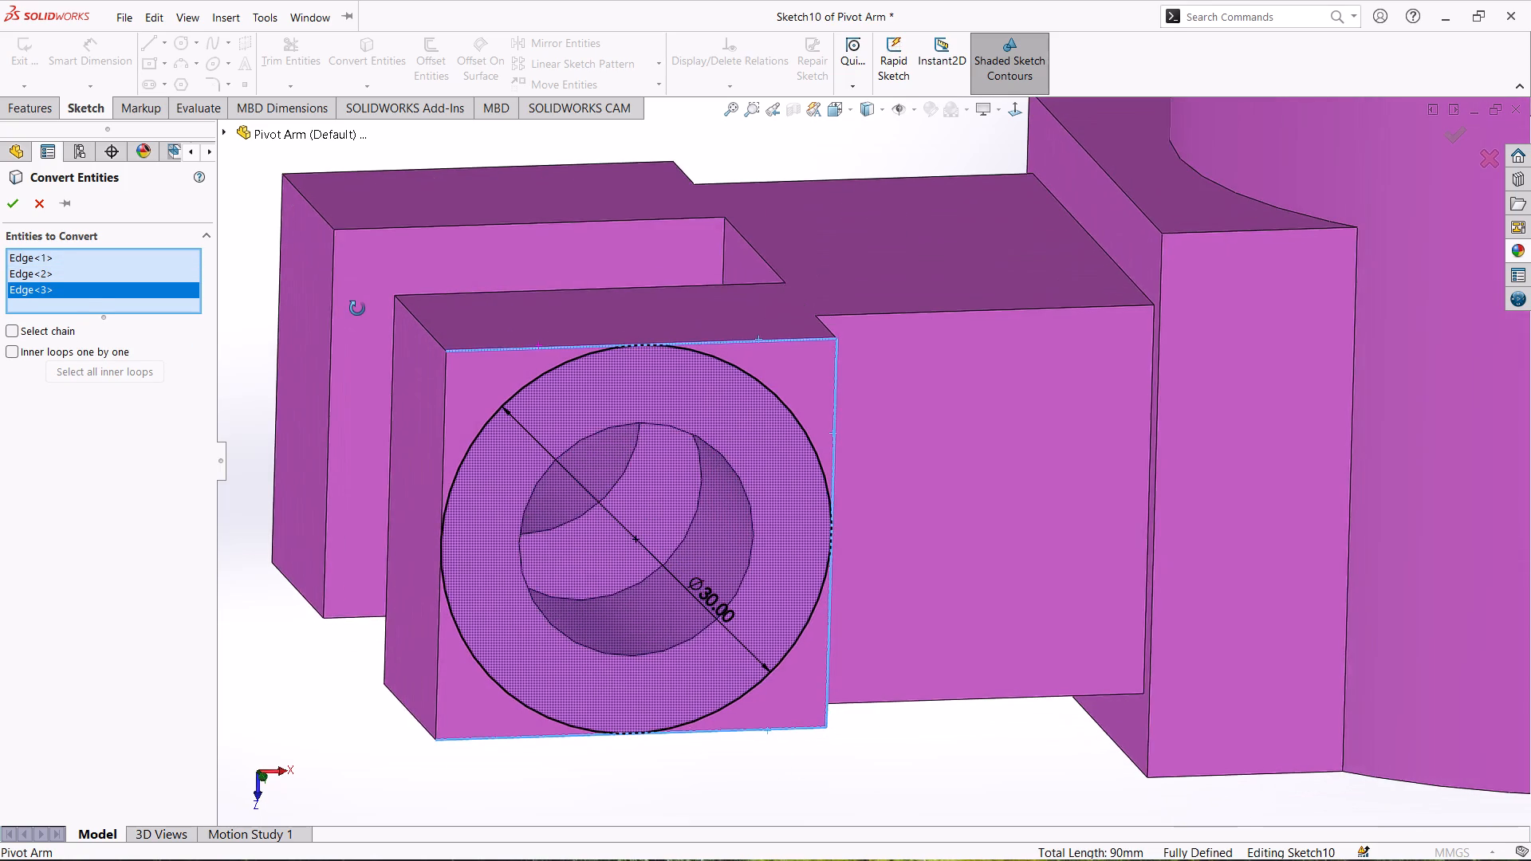
middle_drag(357, 309, 358, 305)
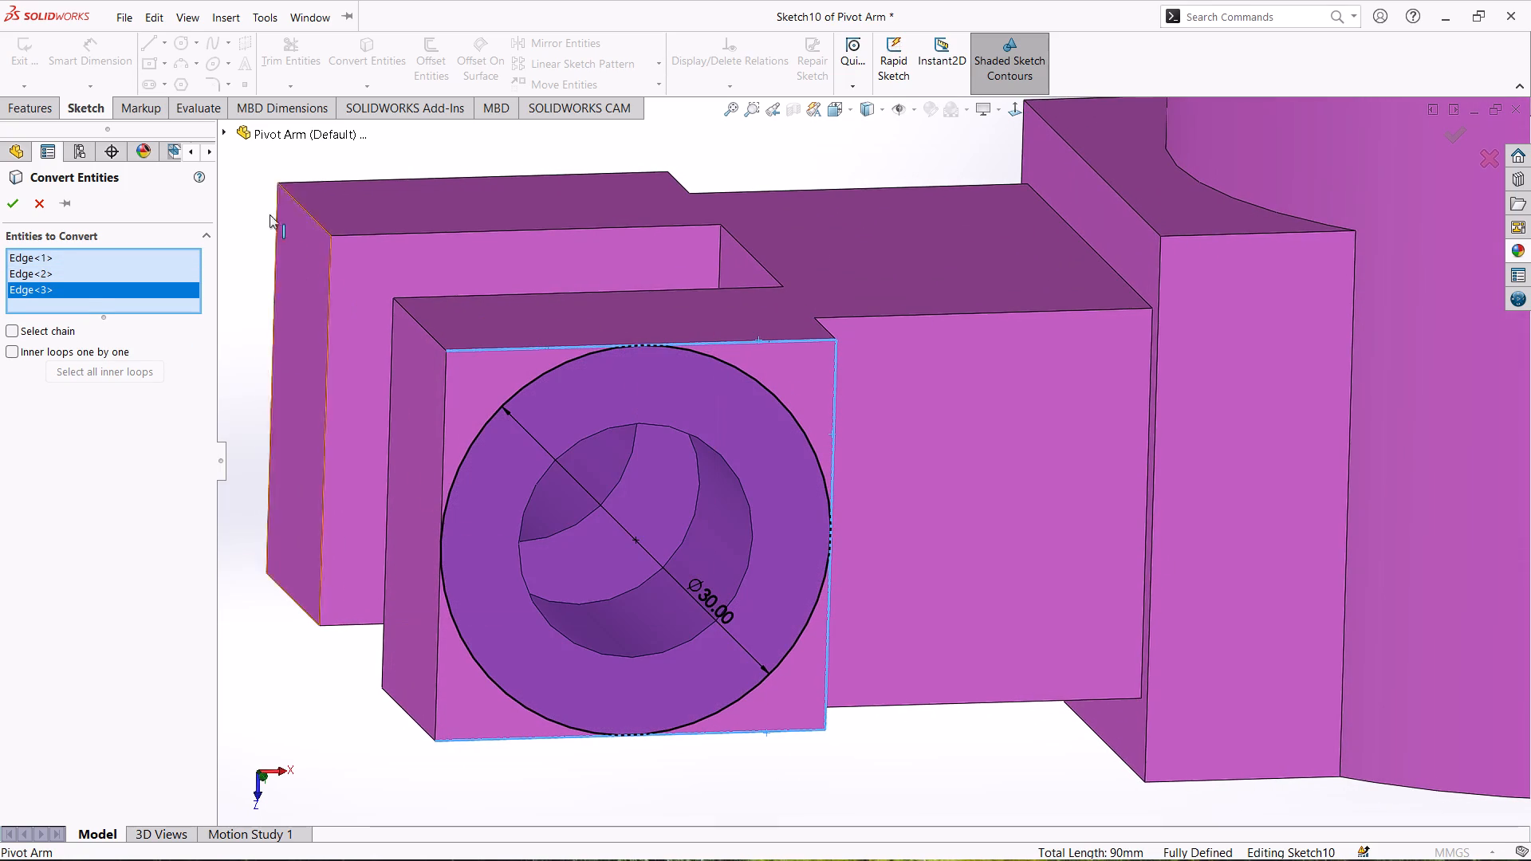
click(18, 197)
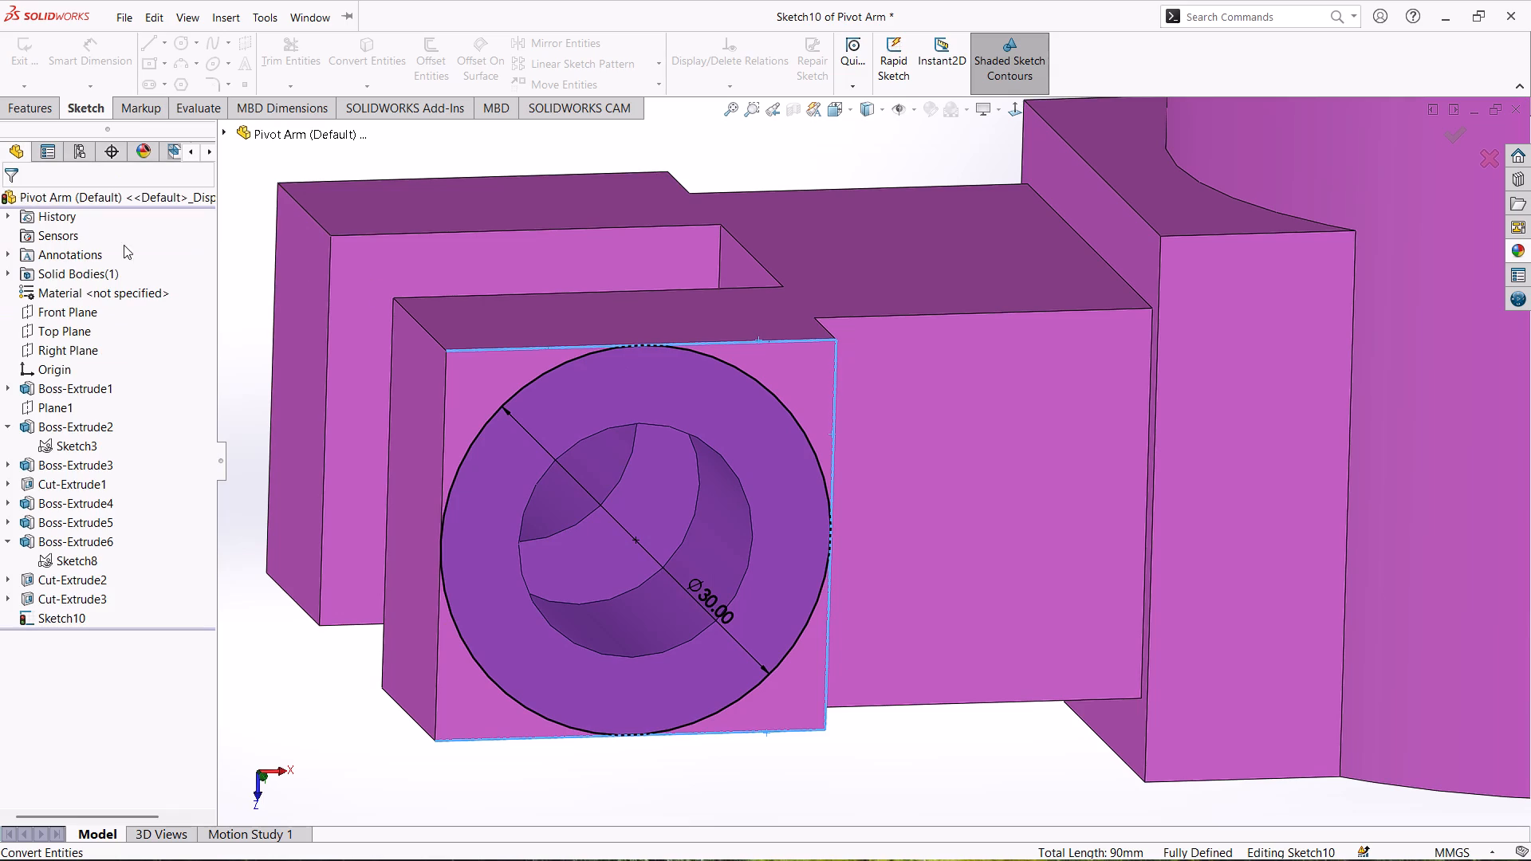
Power trim the circle's outer half and the outer parts of the top and bottom lines, keeping the arm-side semicircle and corners, and exit the sketch.
click(282, 52)
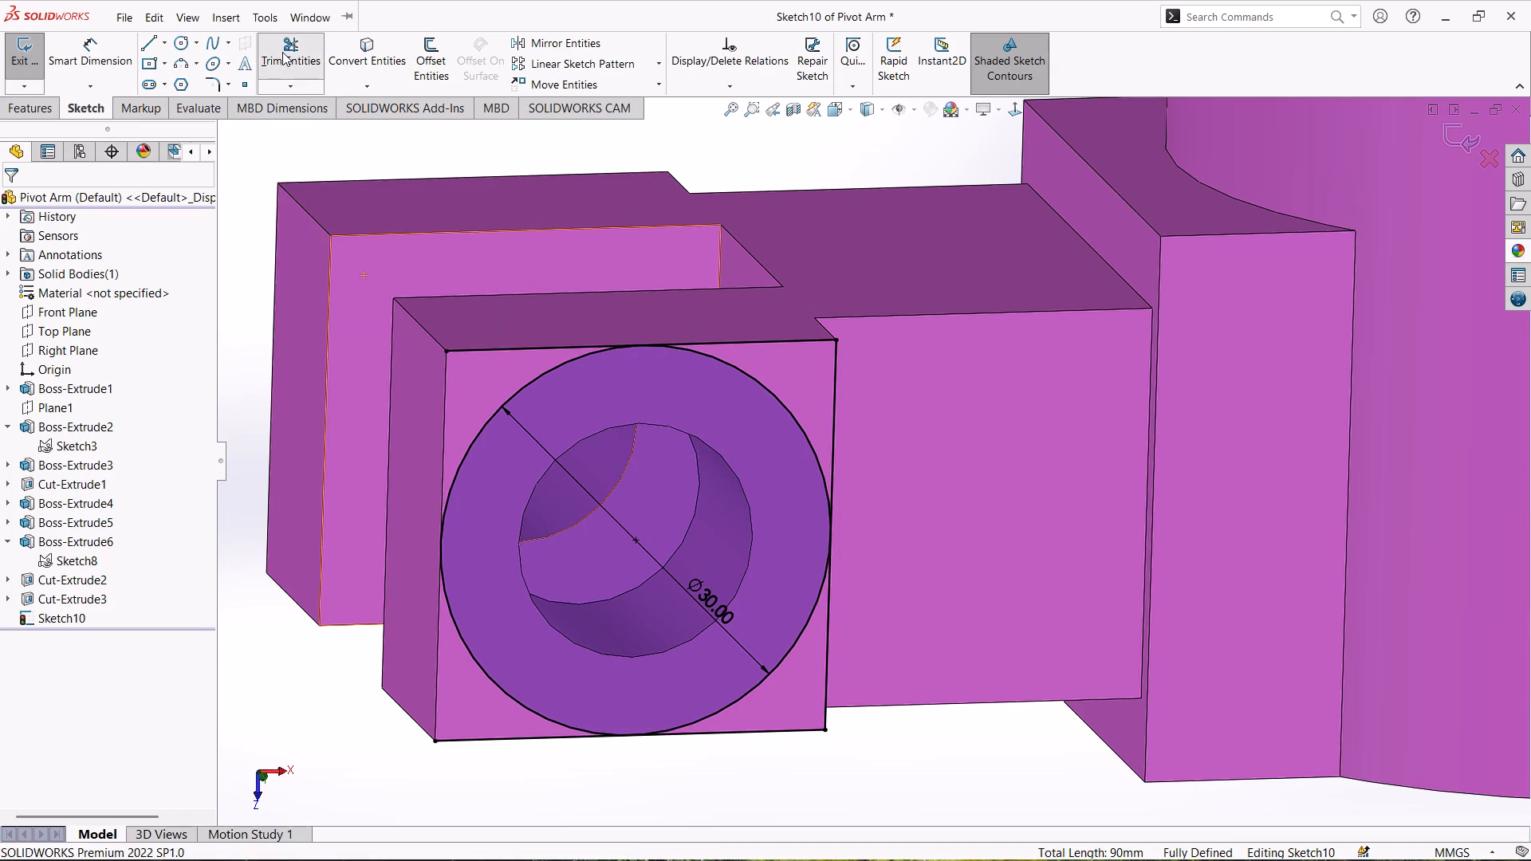
drag(529, 318, 526, 359)
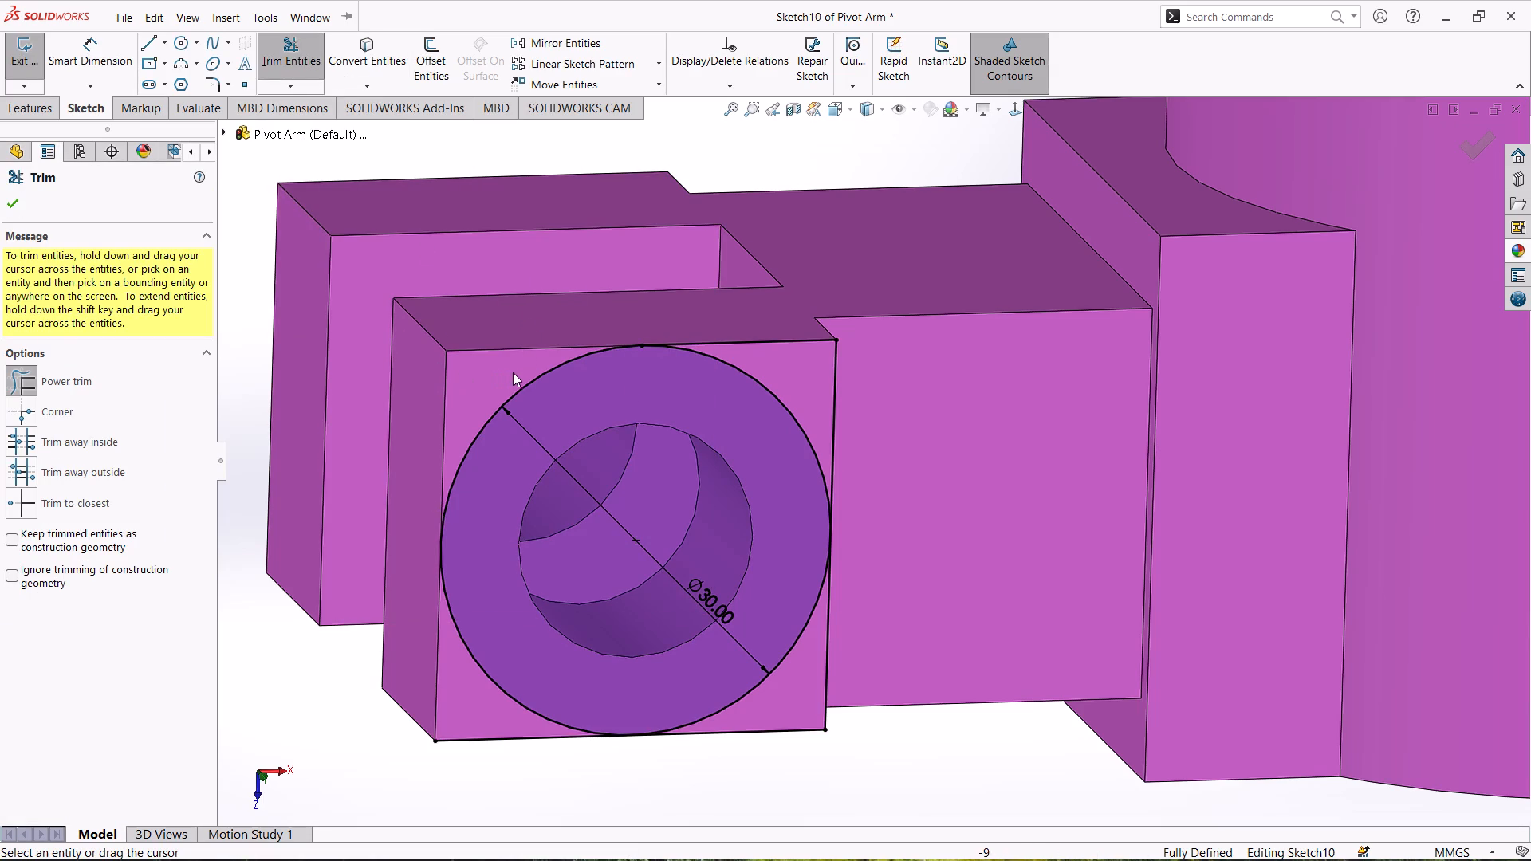
drag(541, 370, 552, 374)
drag(552, 374, 537, 351)
drag(529, 344, 567, 396)
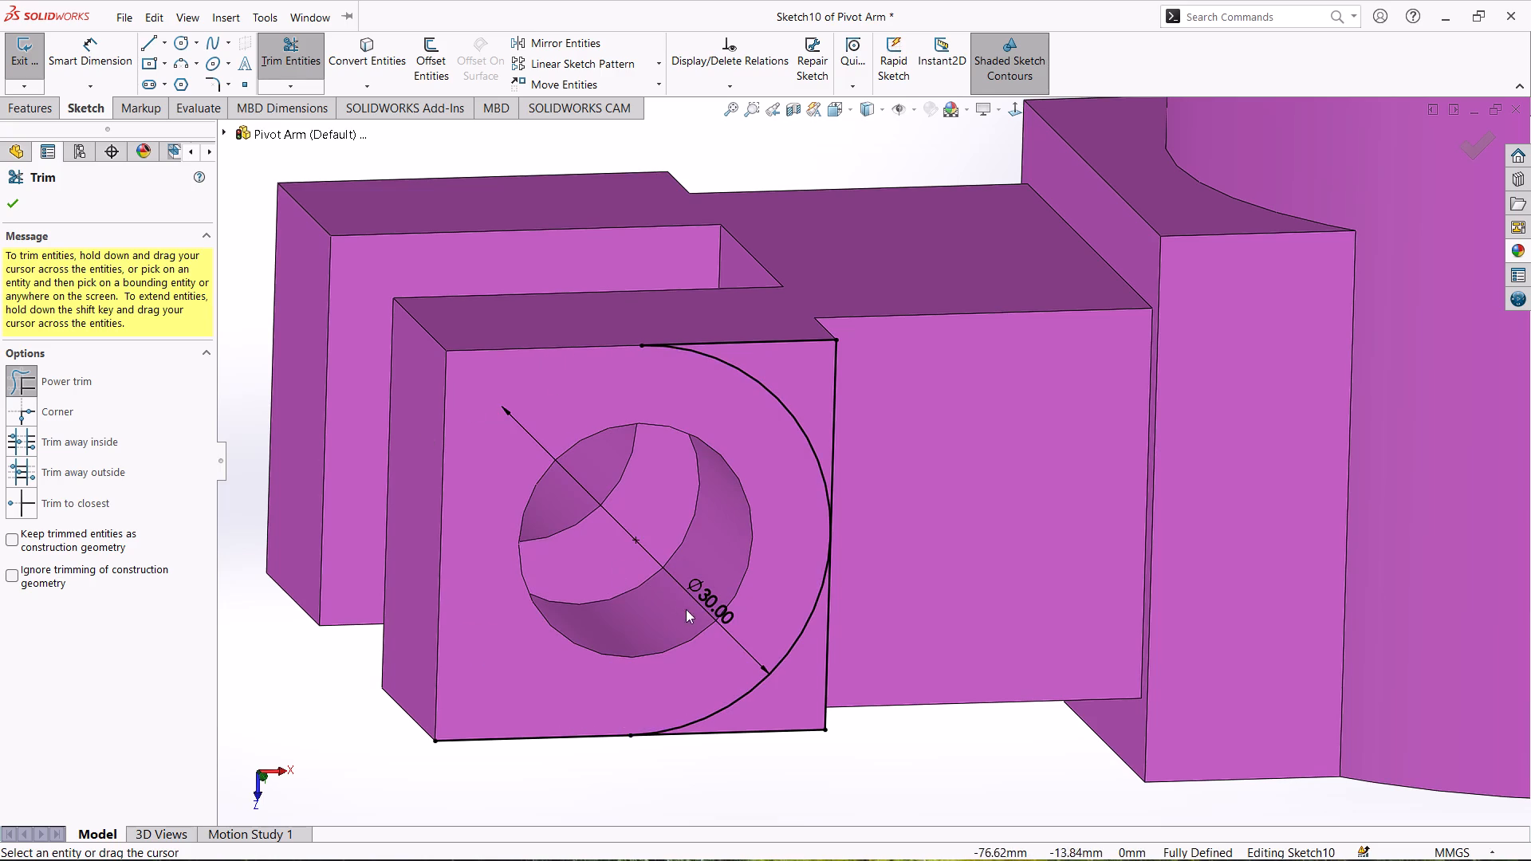
scroll(702, 634, down, 1)
scroll(702, 634, up, 1)
drag(621, 638, 624, 749)
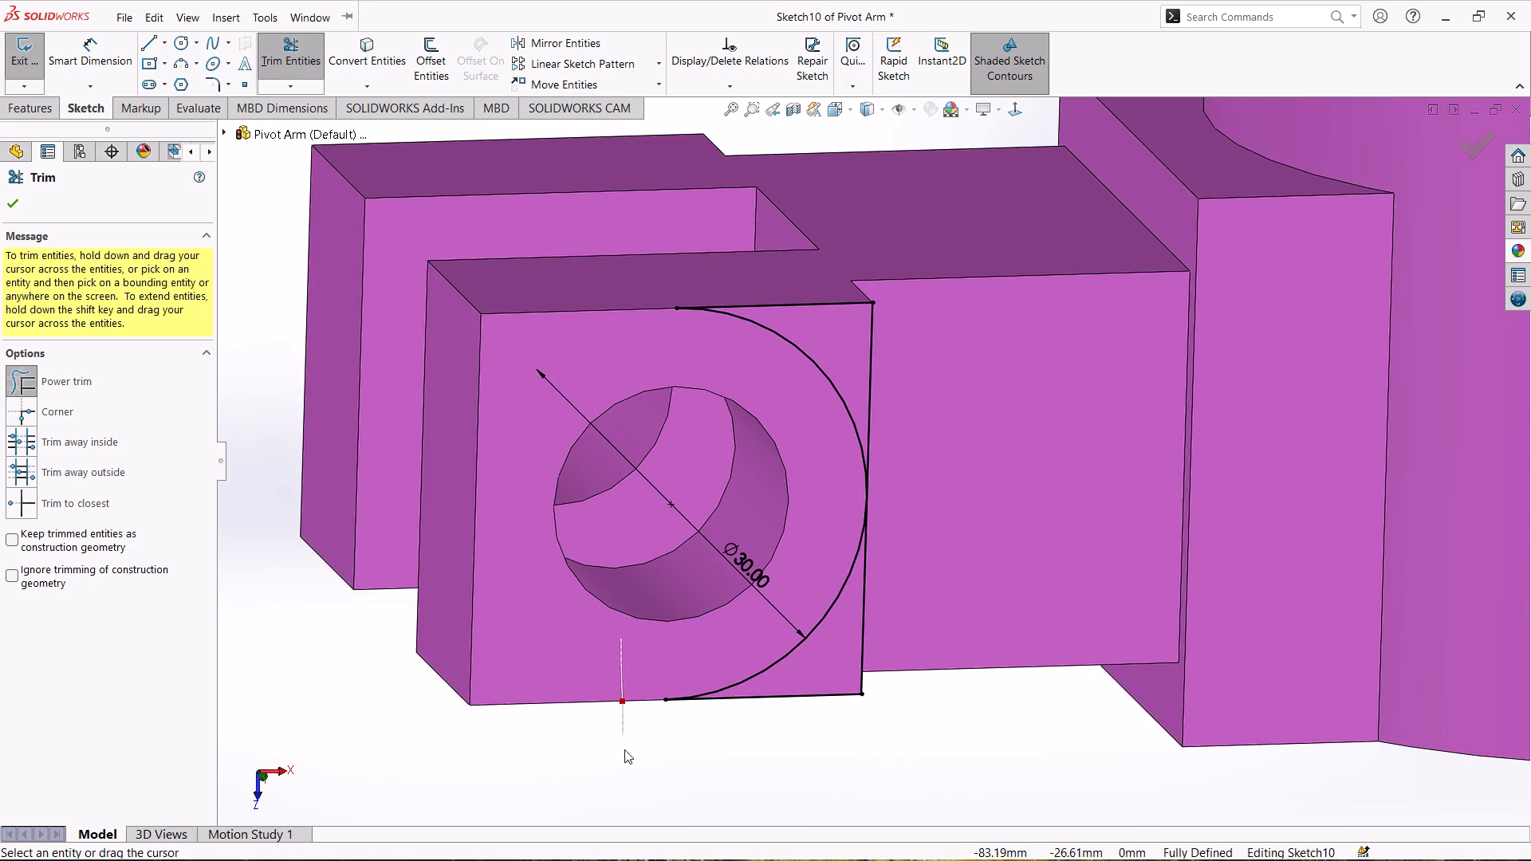
drag(624, 749, 624, 751)
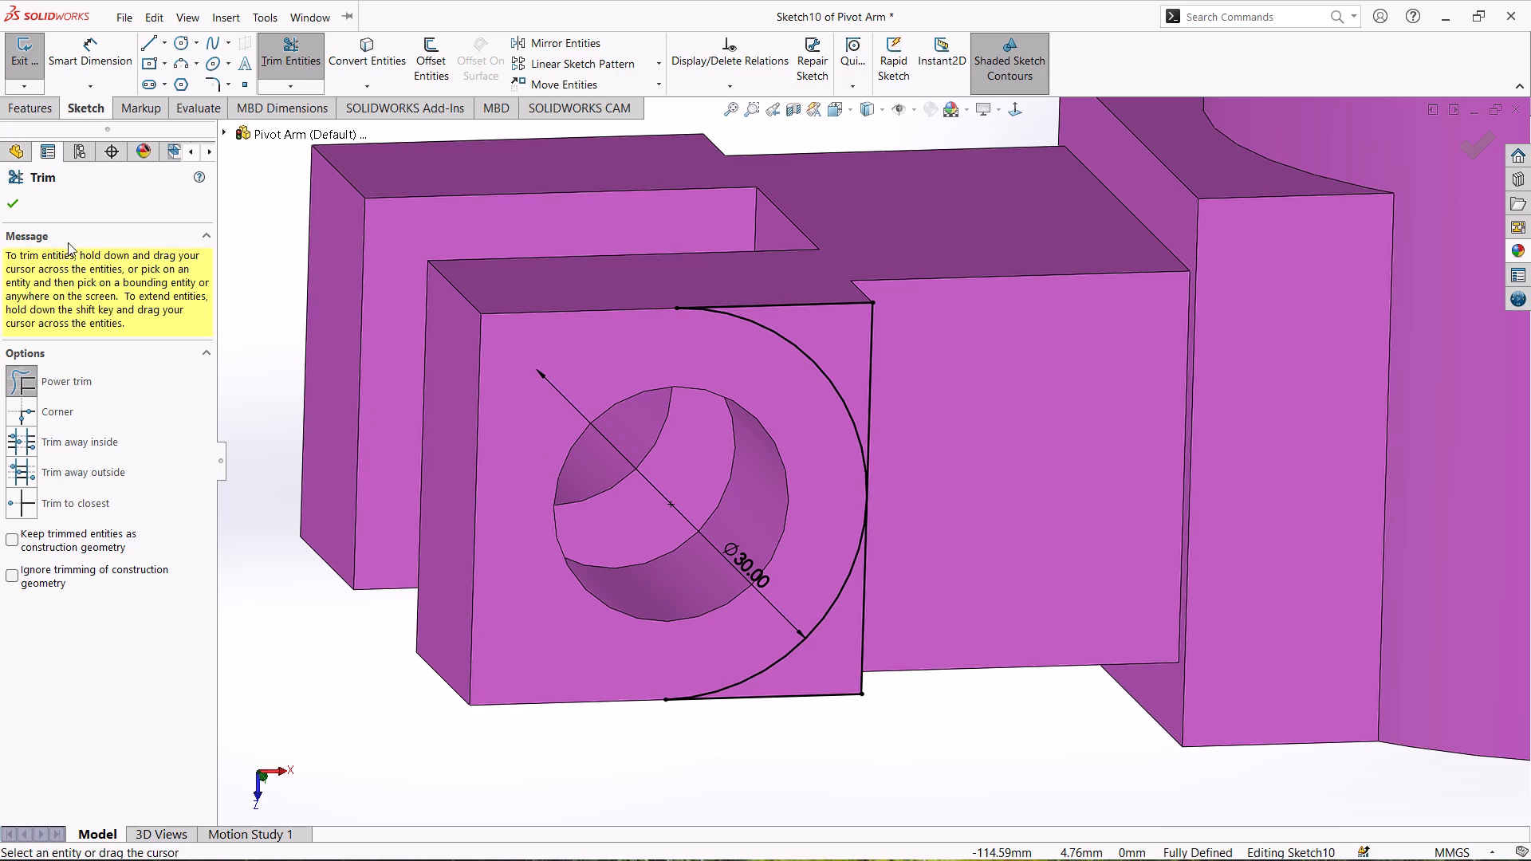
click(18, 201)
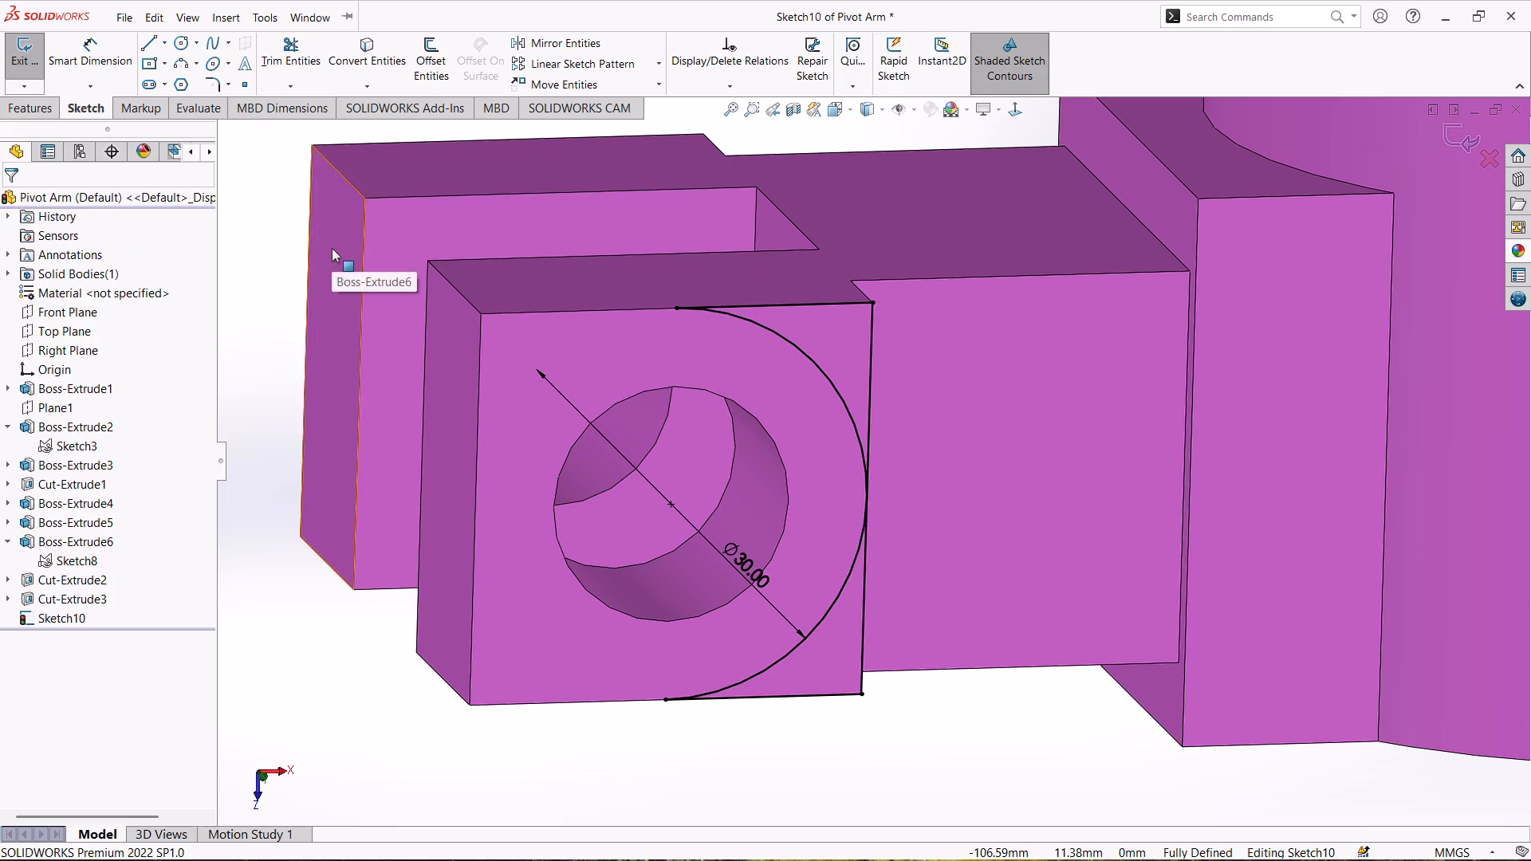
click(20, 51)
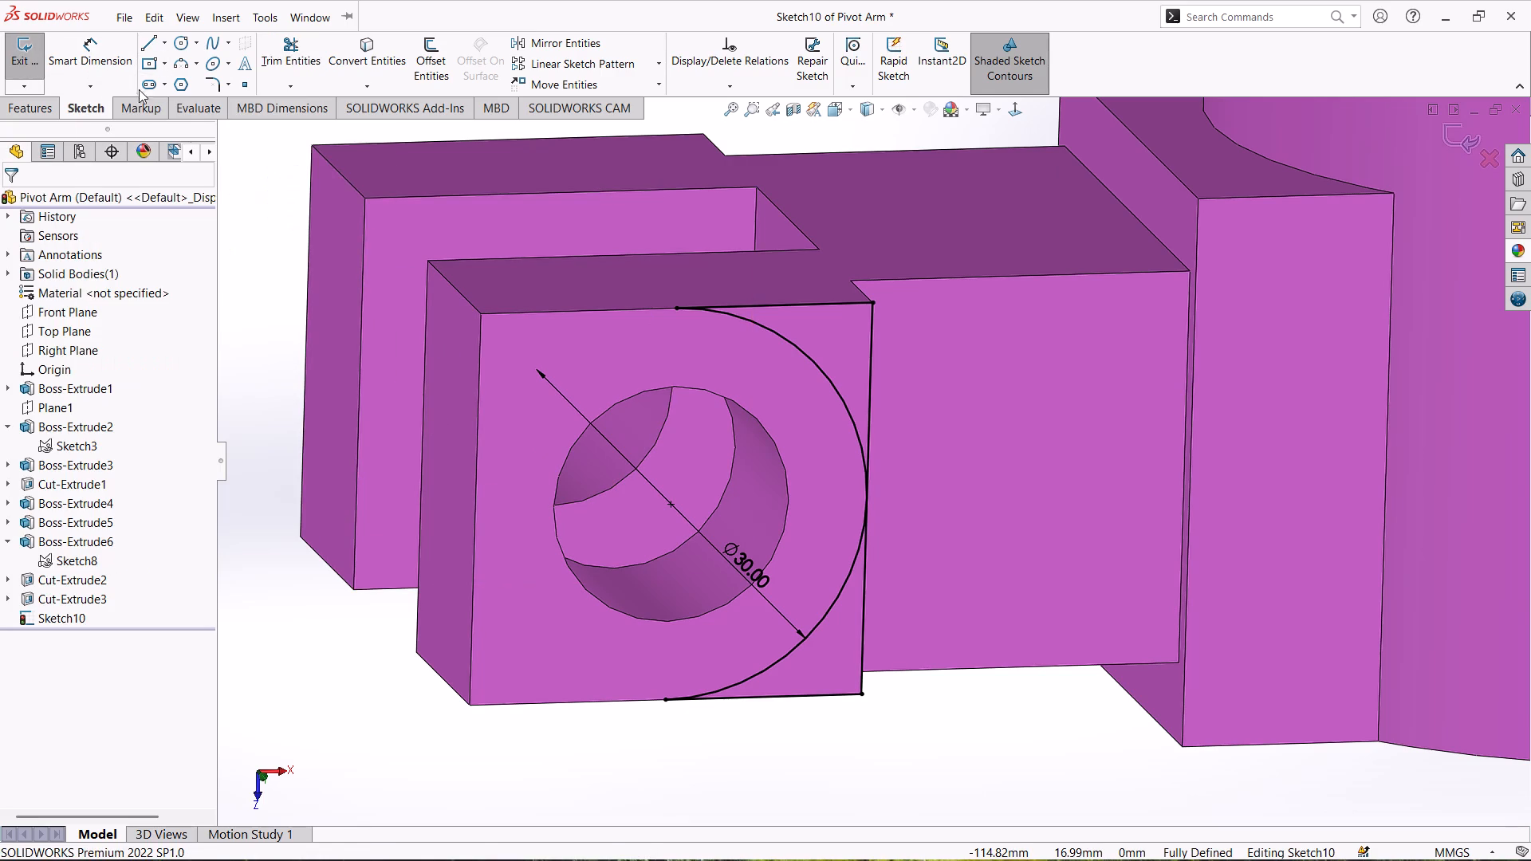
click(27, 63)
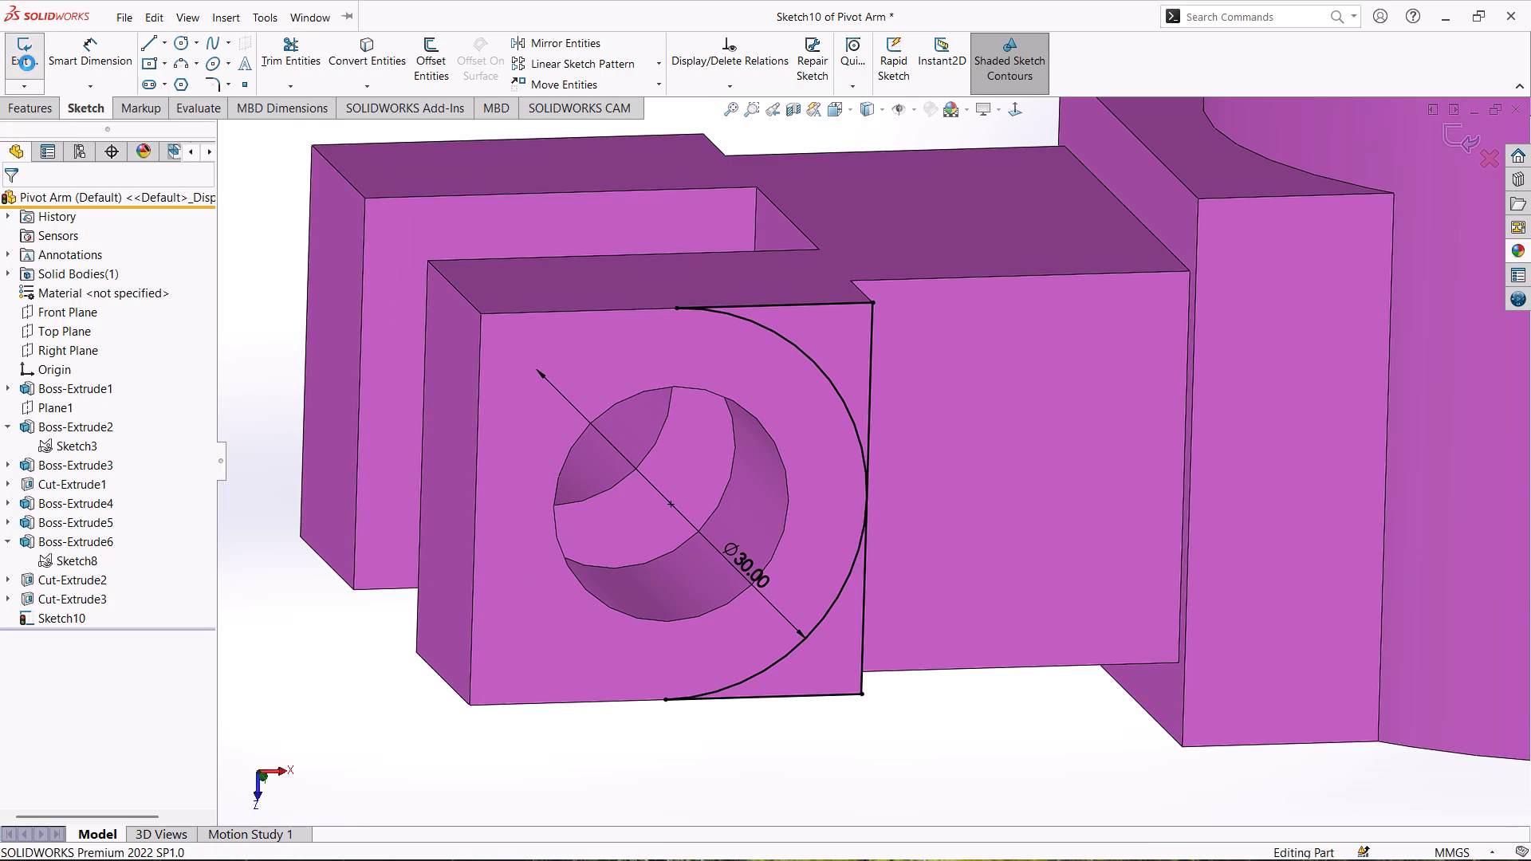
Start an extruded cut from the trimmed sketch and replace its selected contour with the two arm-side corner regions outside the arc.
click(268, 52)
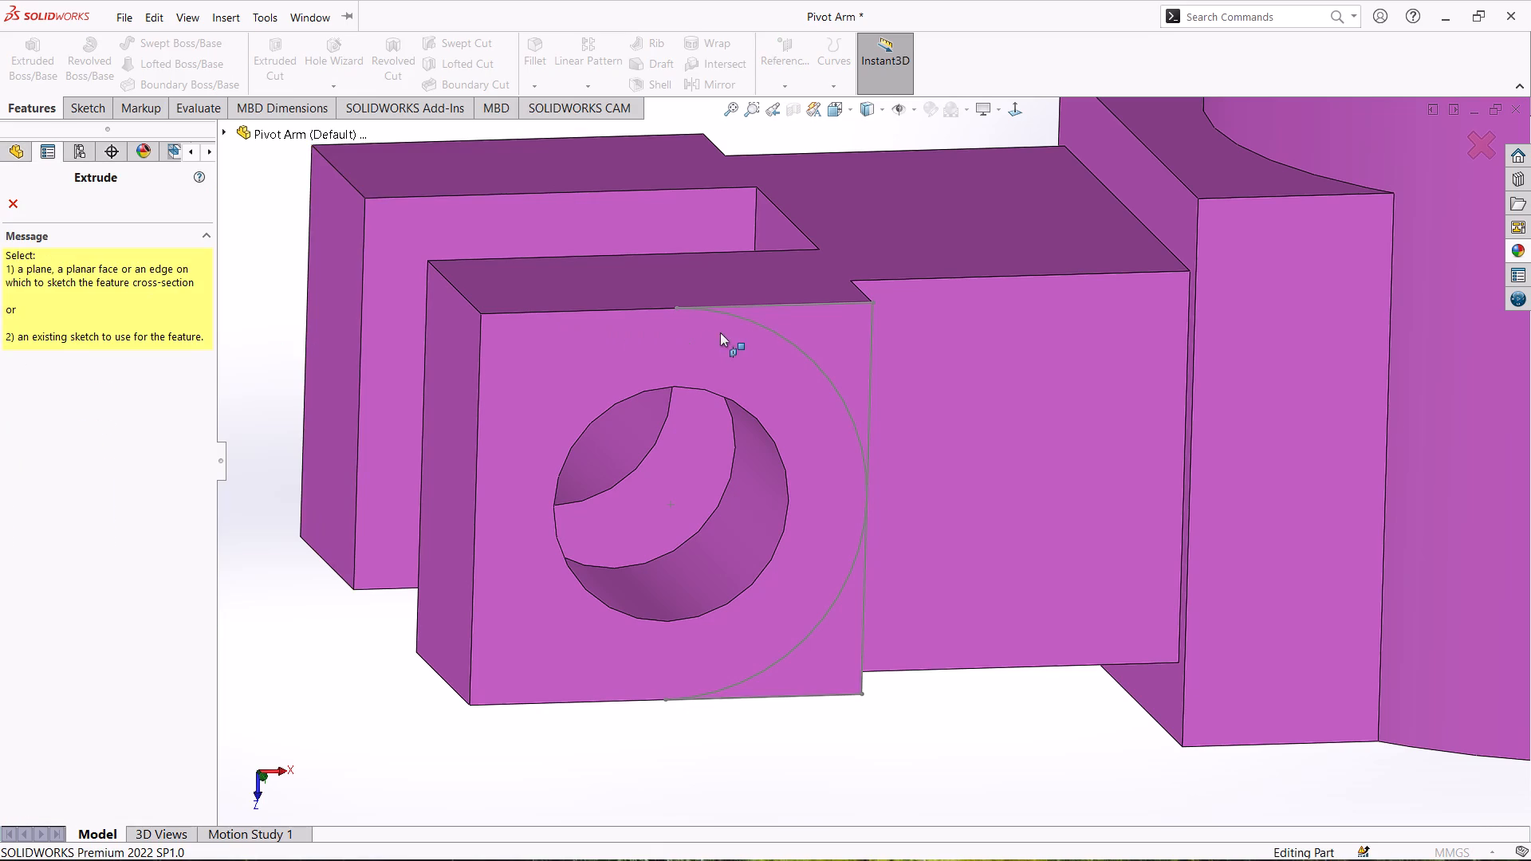
click(782, 333)
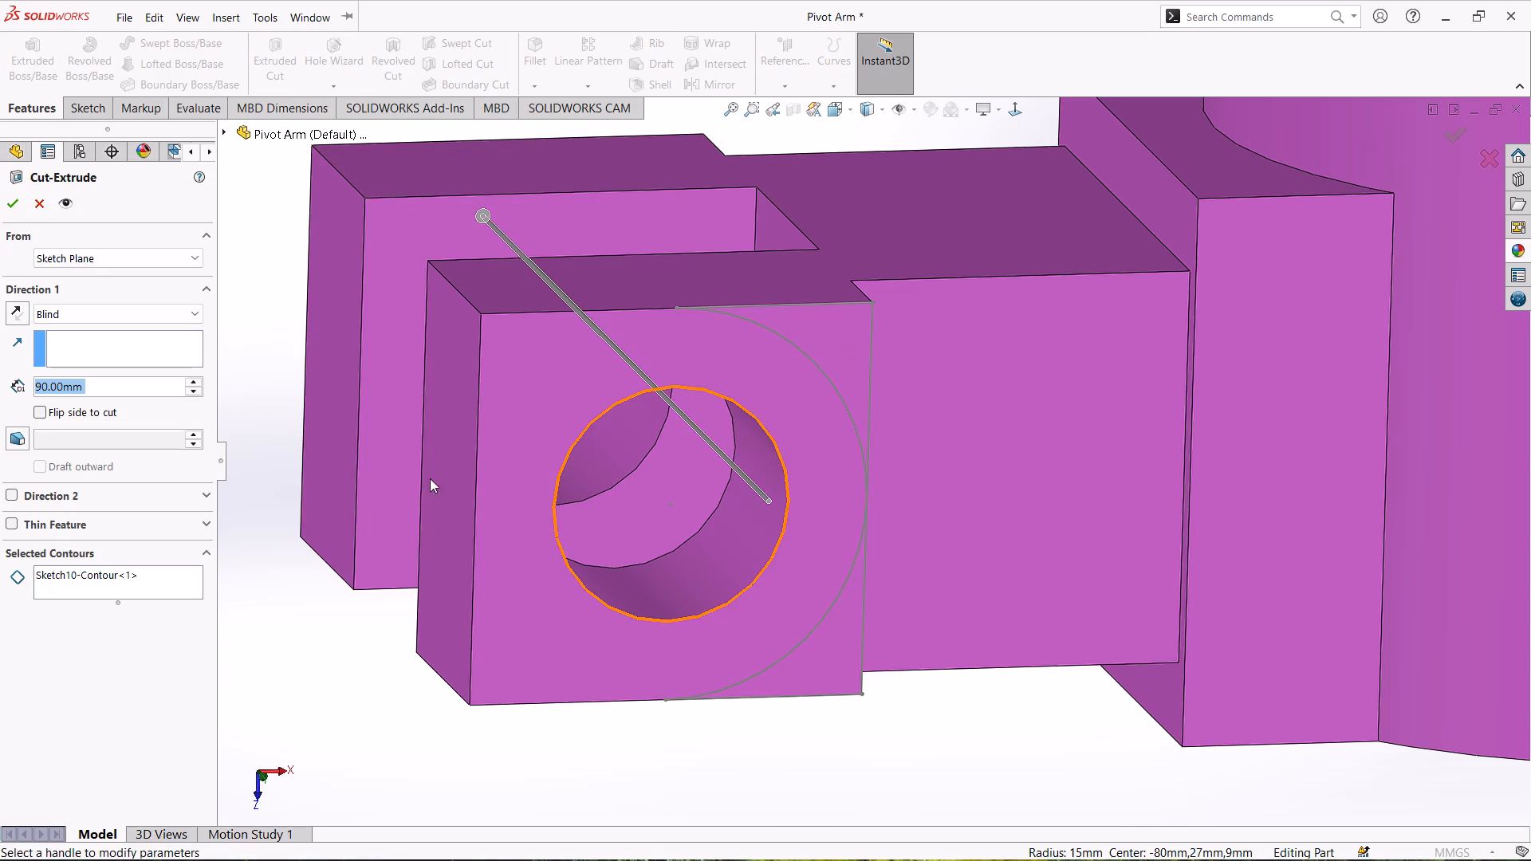
click(109, 588)
right_click(109, 582)
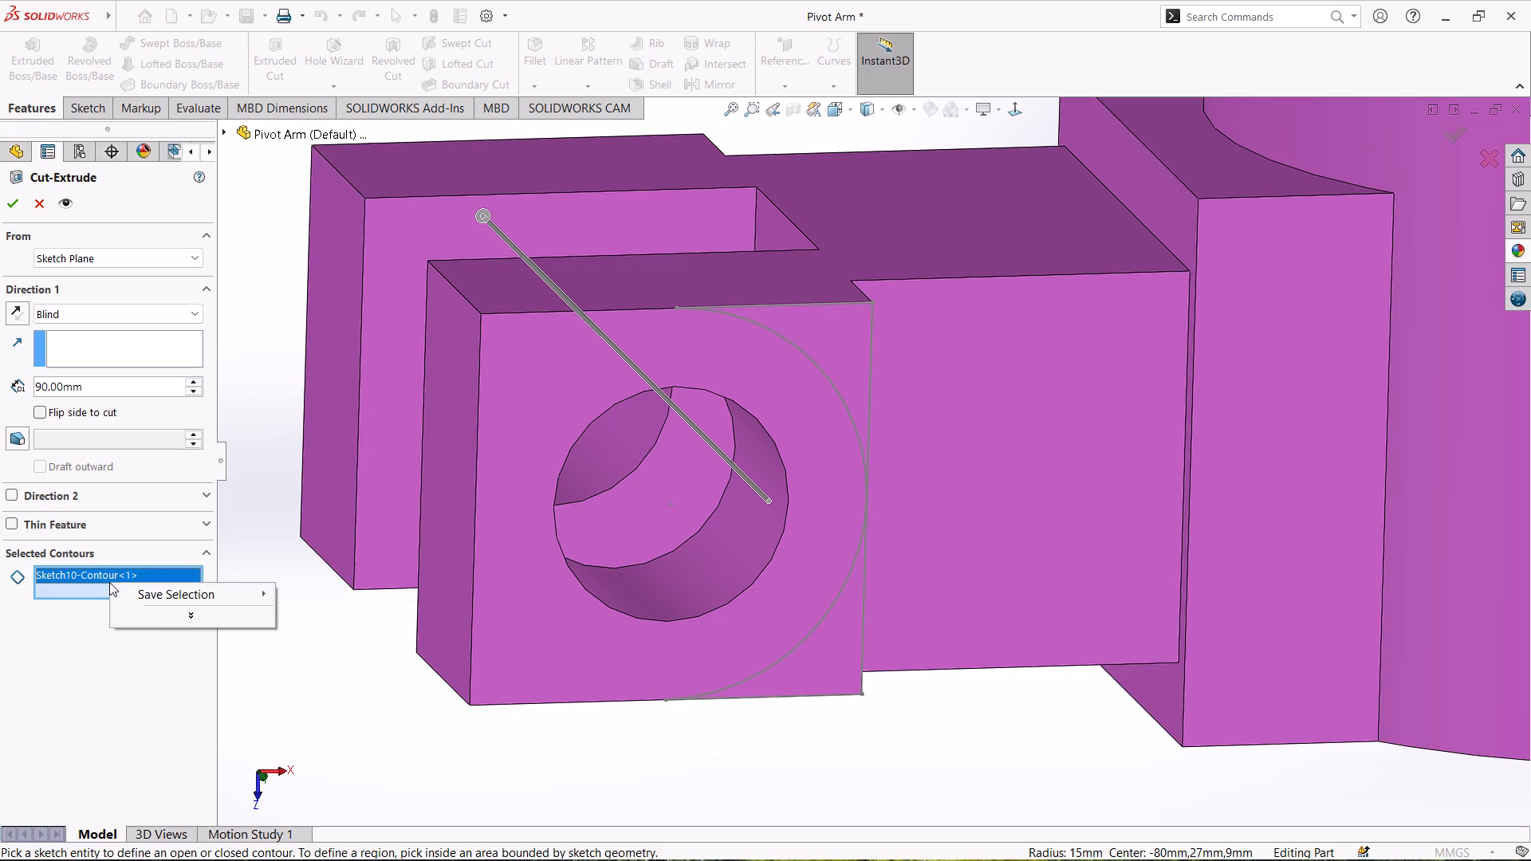
click(191, 623)
click(187, 593)
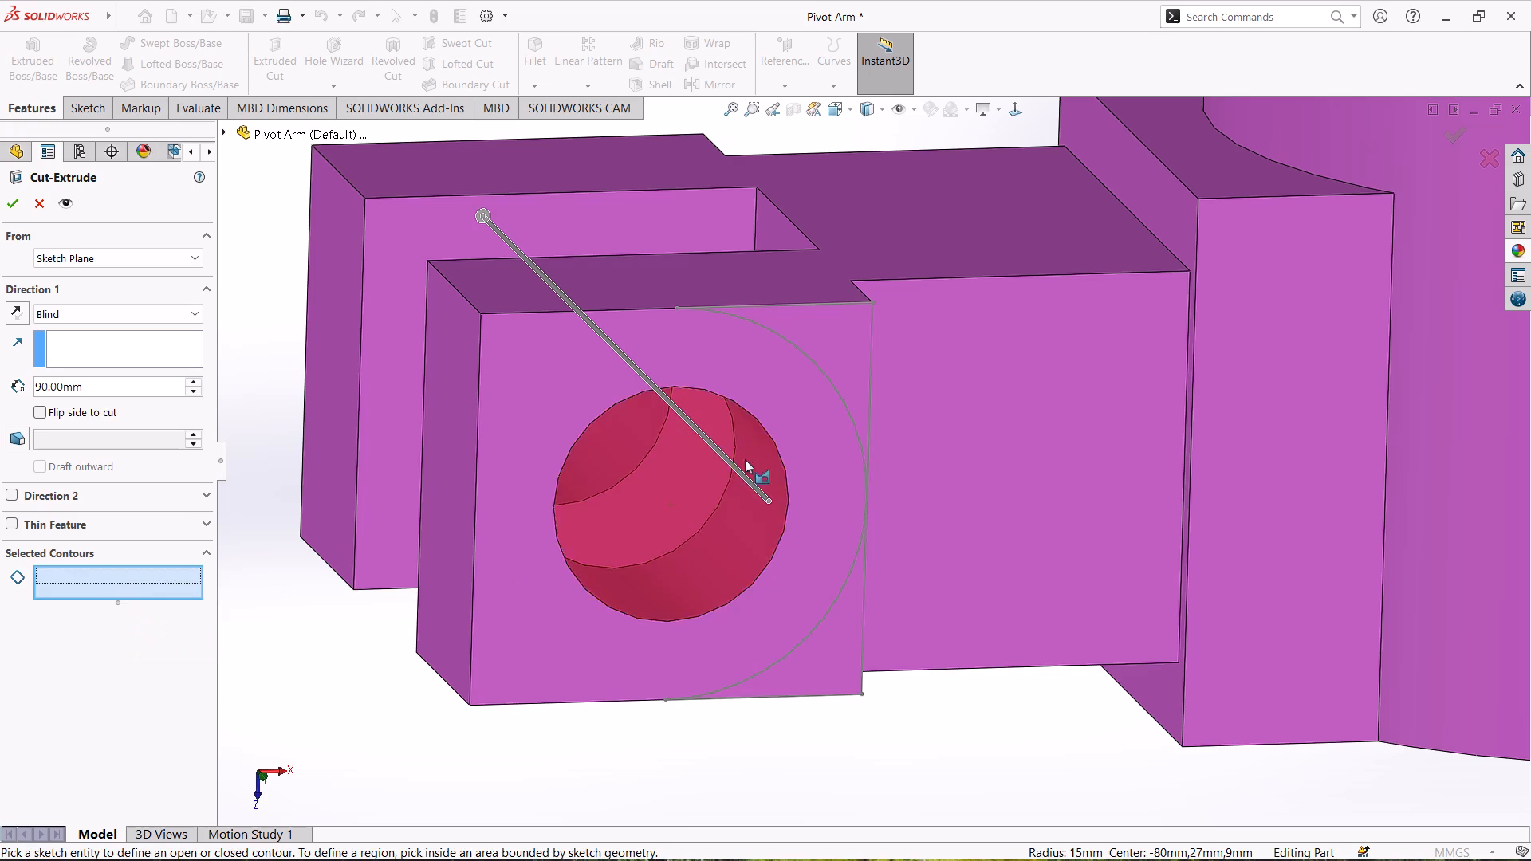
click(845, 352)
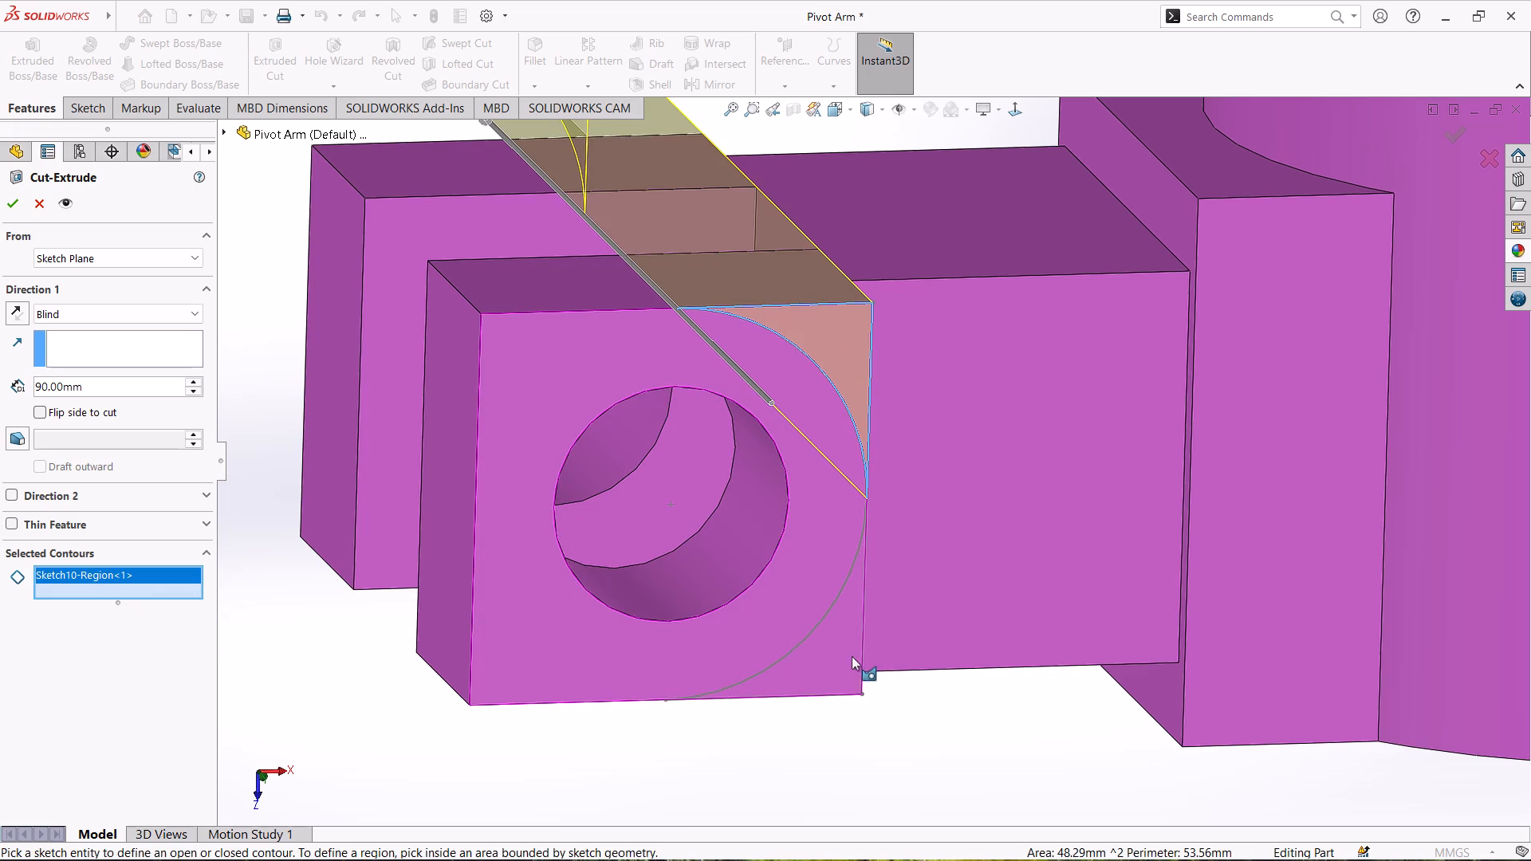
click(832, 659)
scroll(250, 376, up, 1)
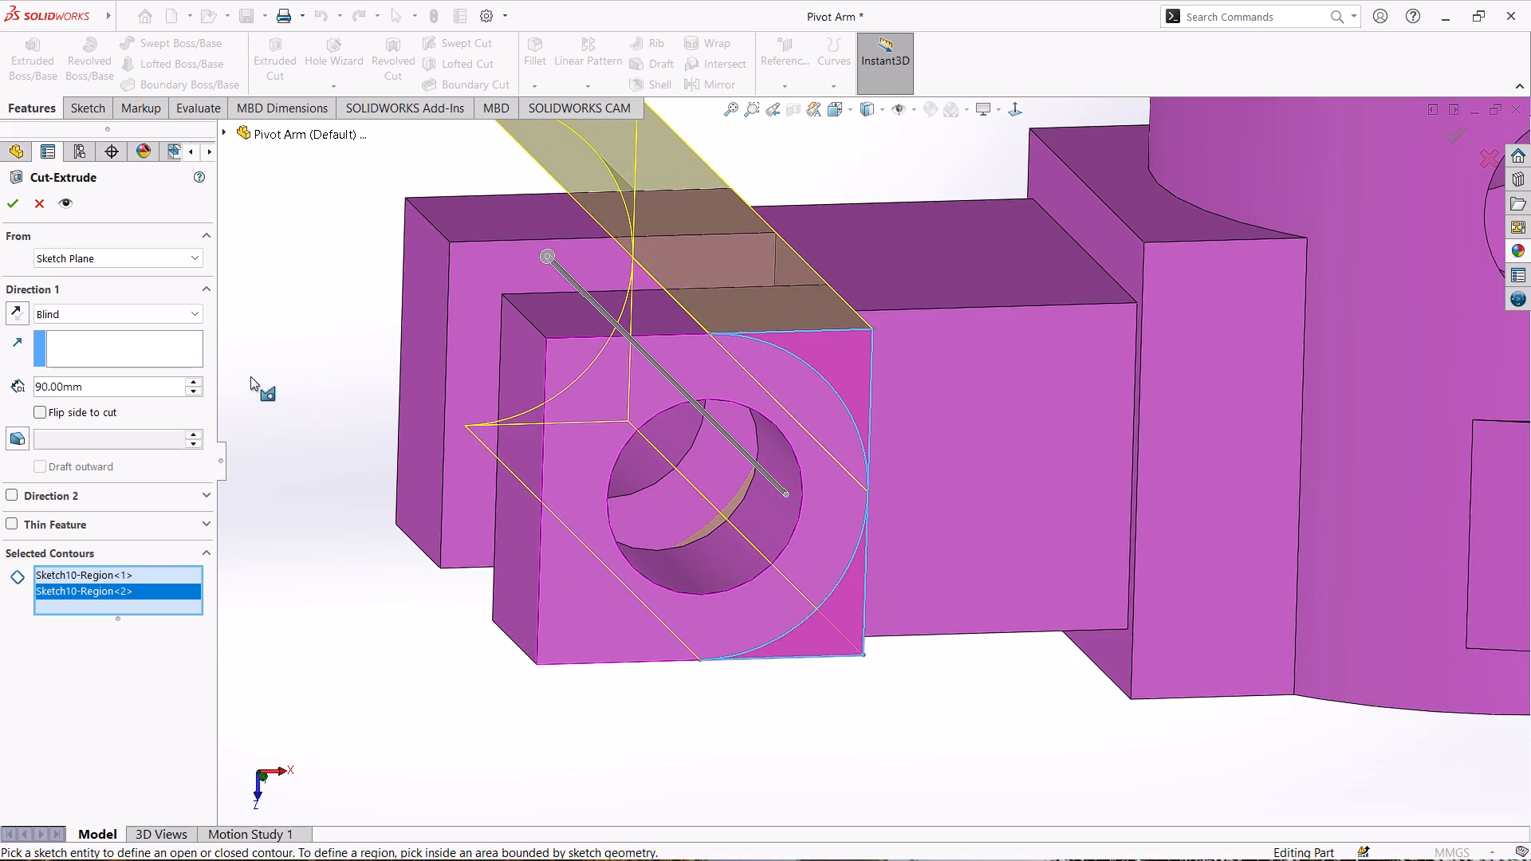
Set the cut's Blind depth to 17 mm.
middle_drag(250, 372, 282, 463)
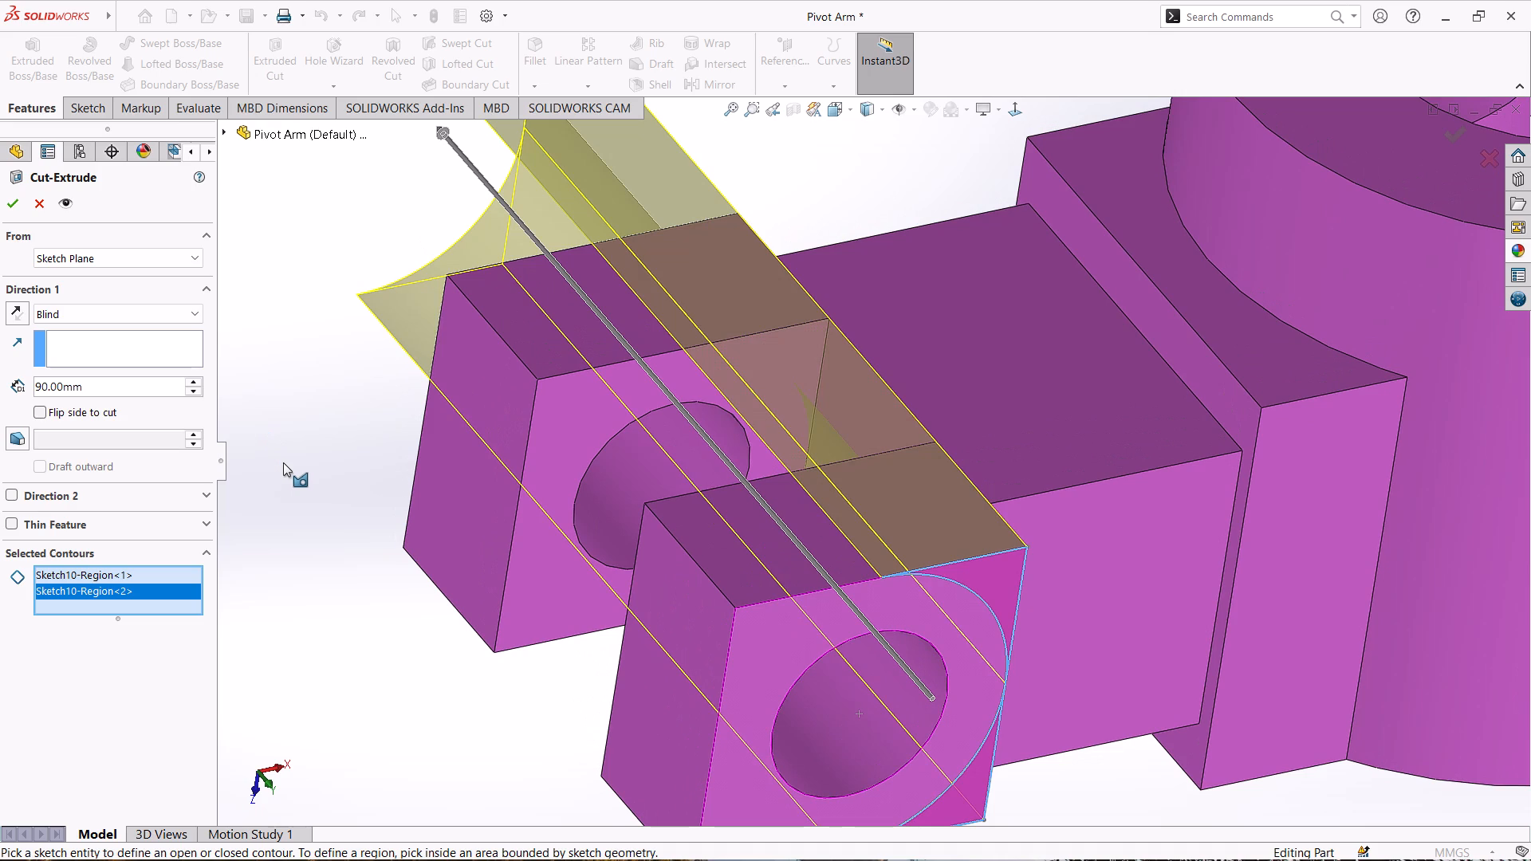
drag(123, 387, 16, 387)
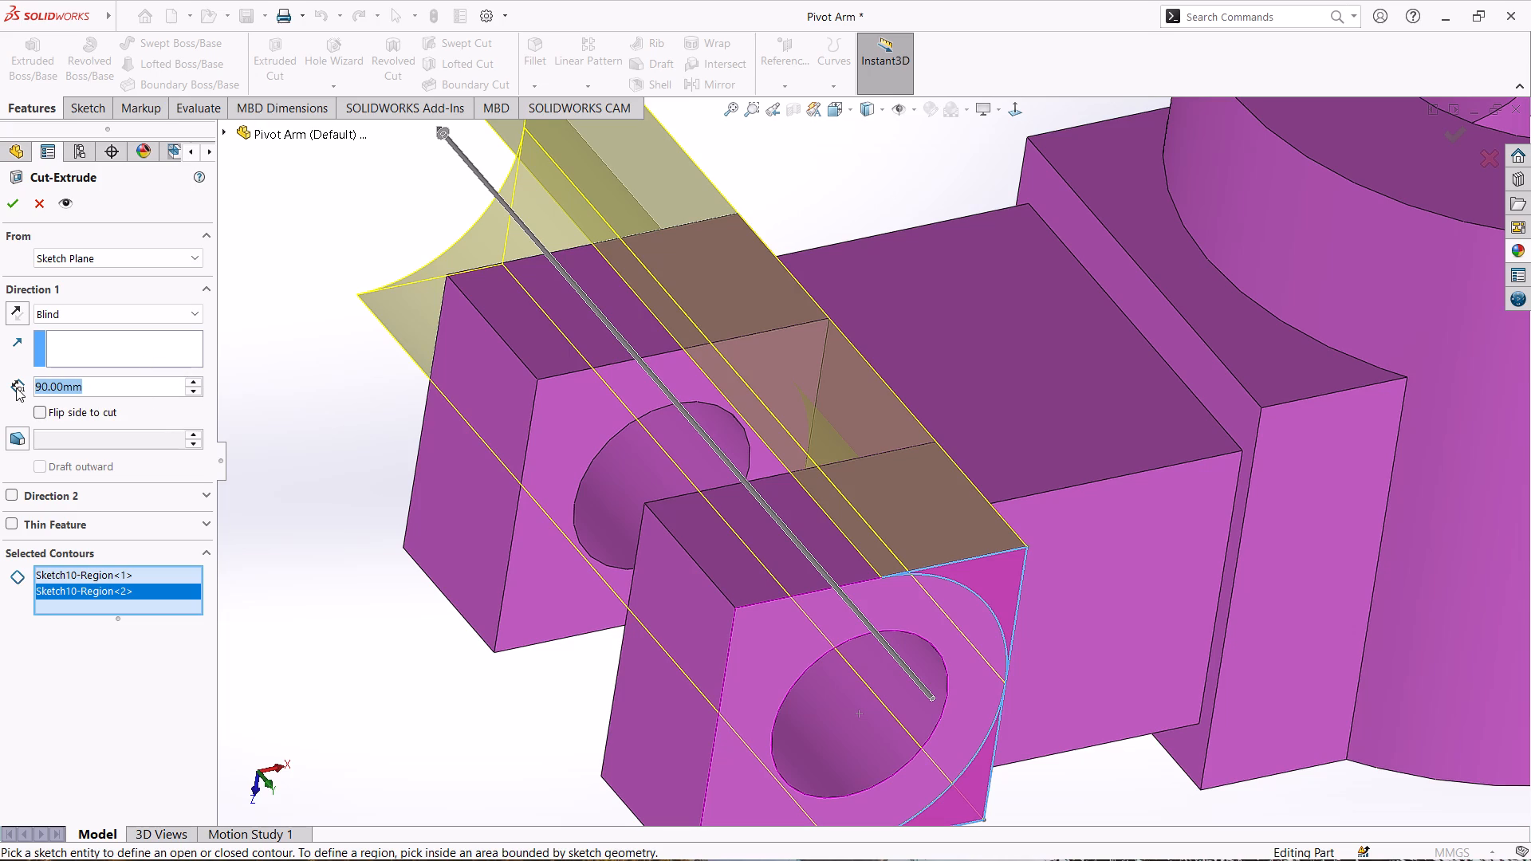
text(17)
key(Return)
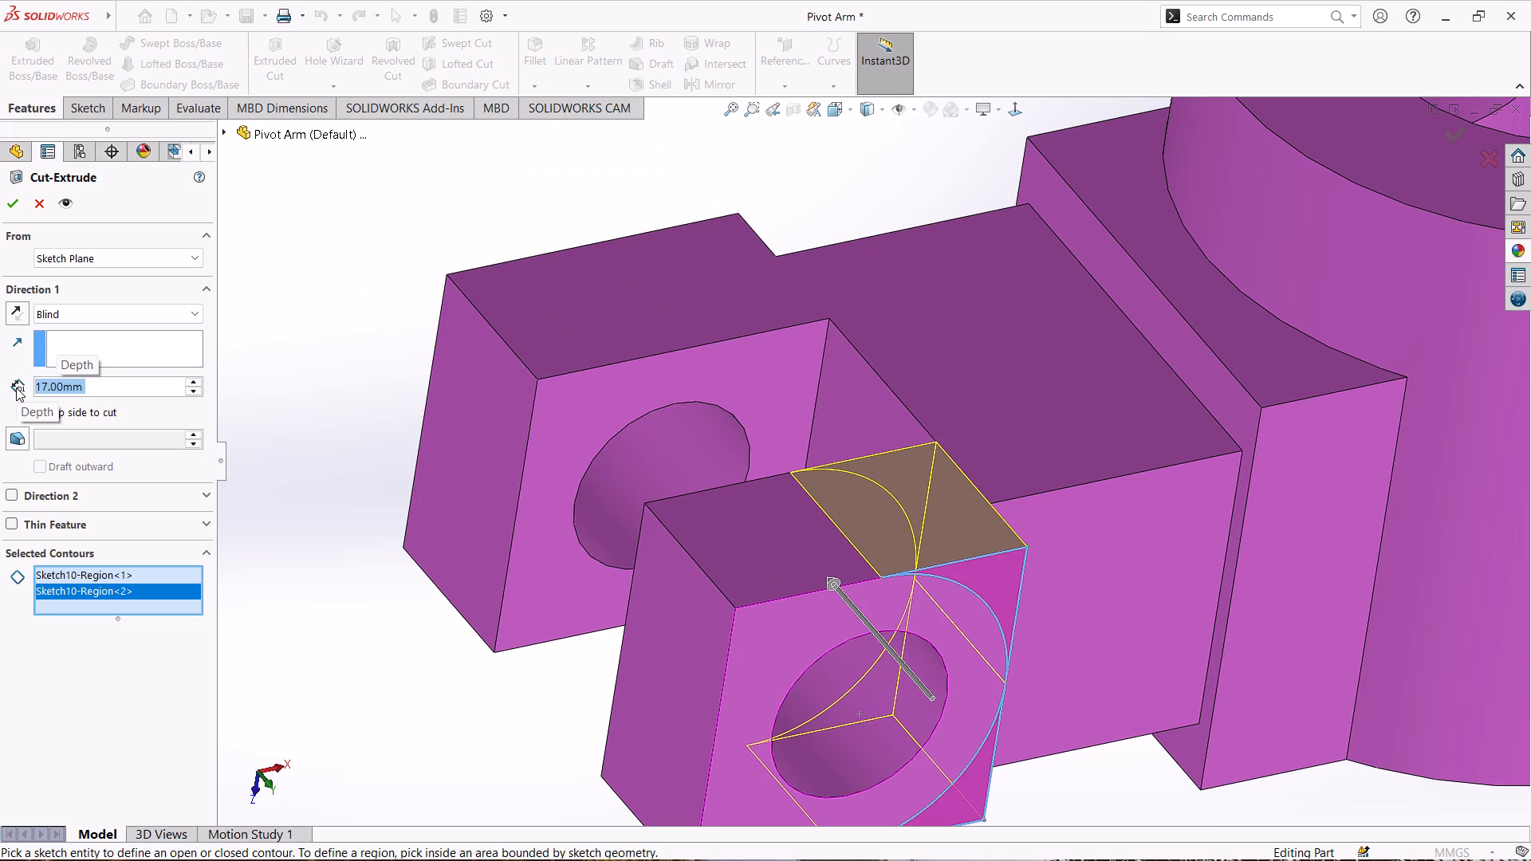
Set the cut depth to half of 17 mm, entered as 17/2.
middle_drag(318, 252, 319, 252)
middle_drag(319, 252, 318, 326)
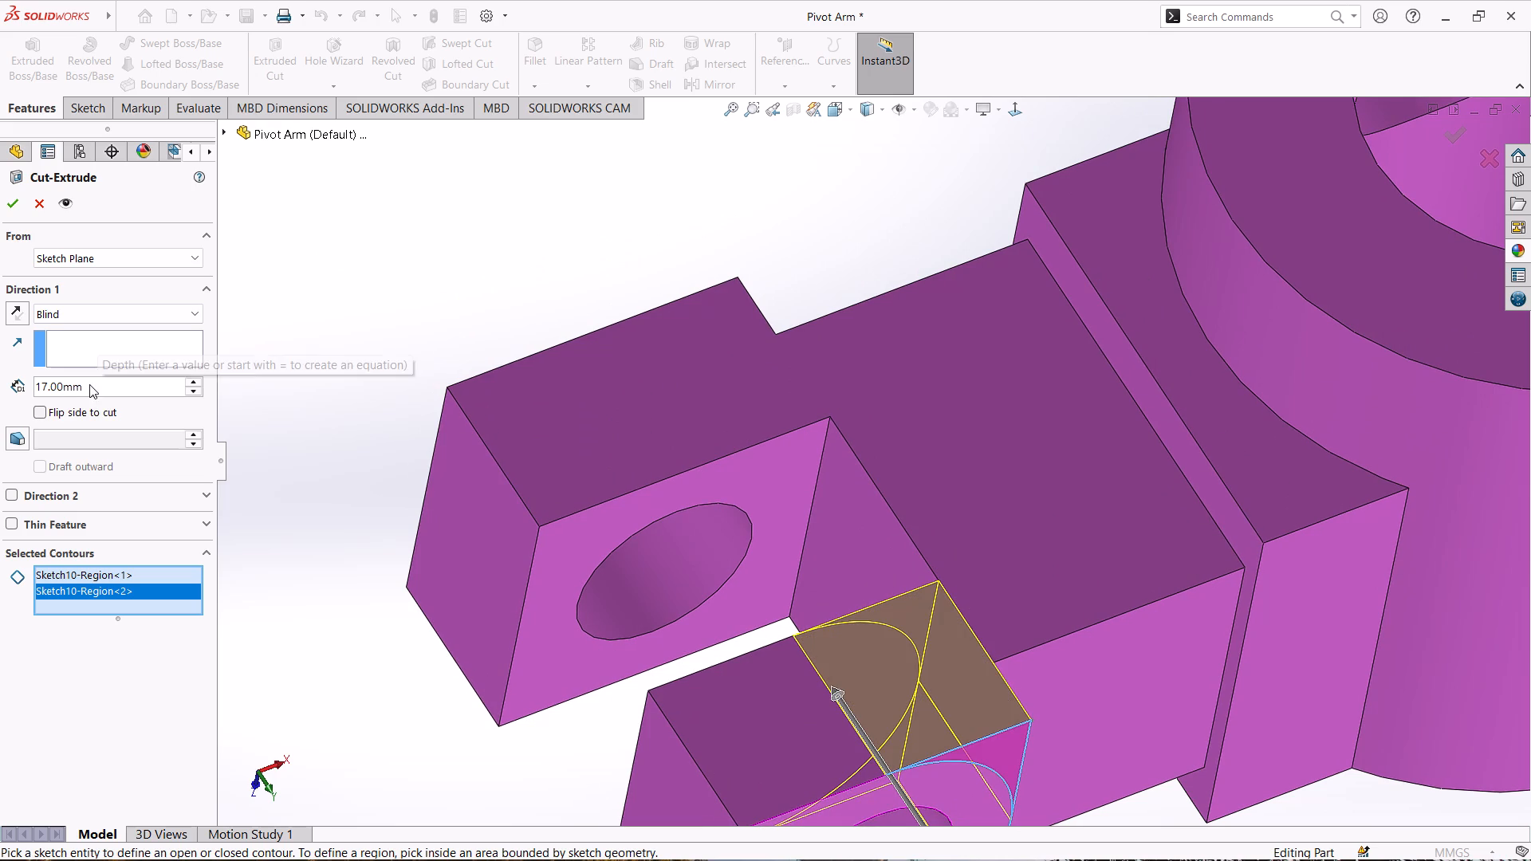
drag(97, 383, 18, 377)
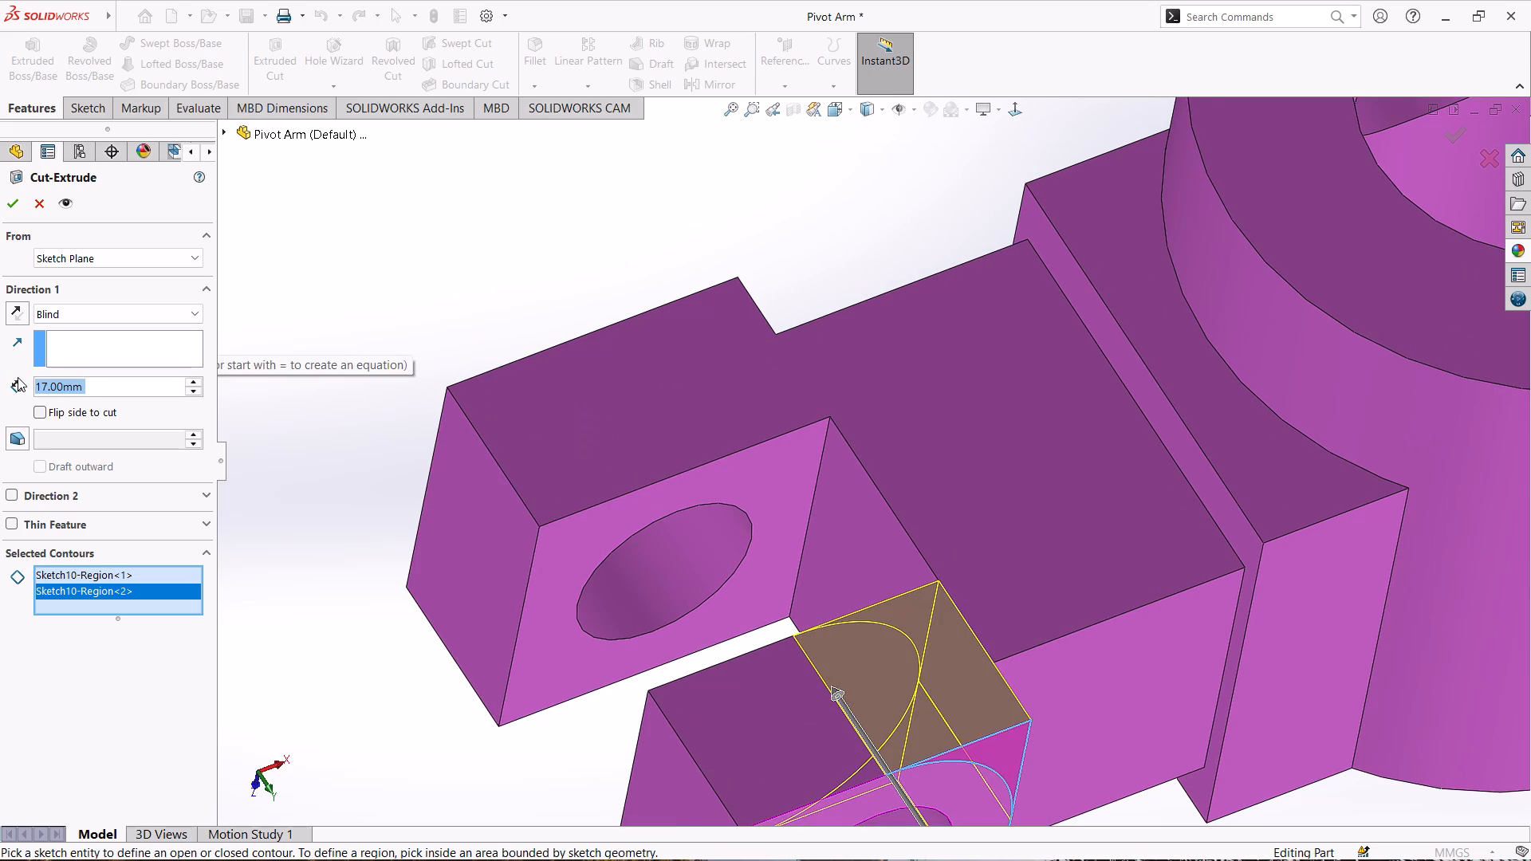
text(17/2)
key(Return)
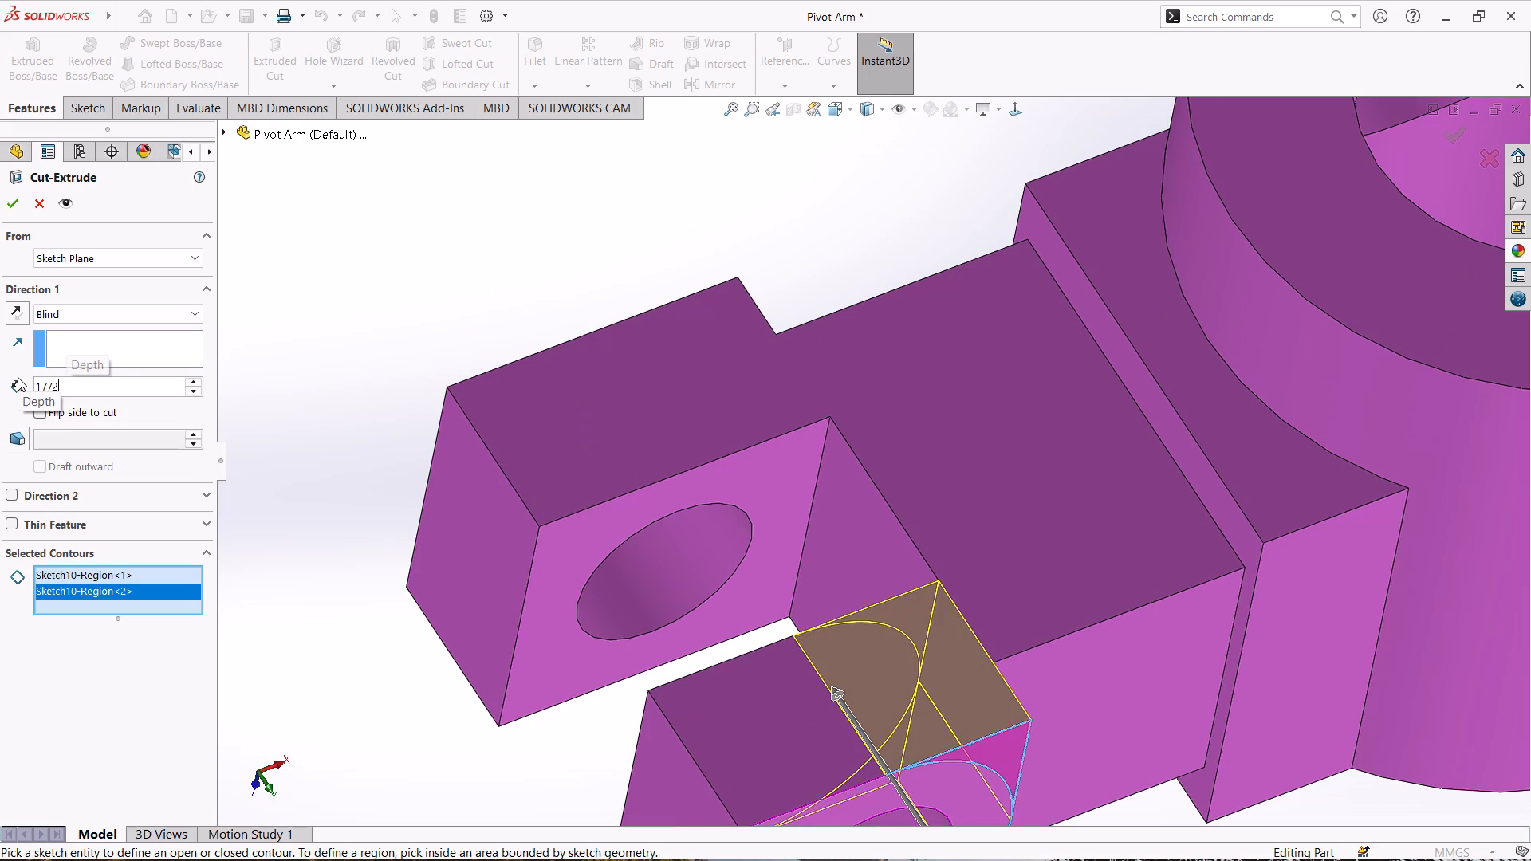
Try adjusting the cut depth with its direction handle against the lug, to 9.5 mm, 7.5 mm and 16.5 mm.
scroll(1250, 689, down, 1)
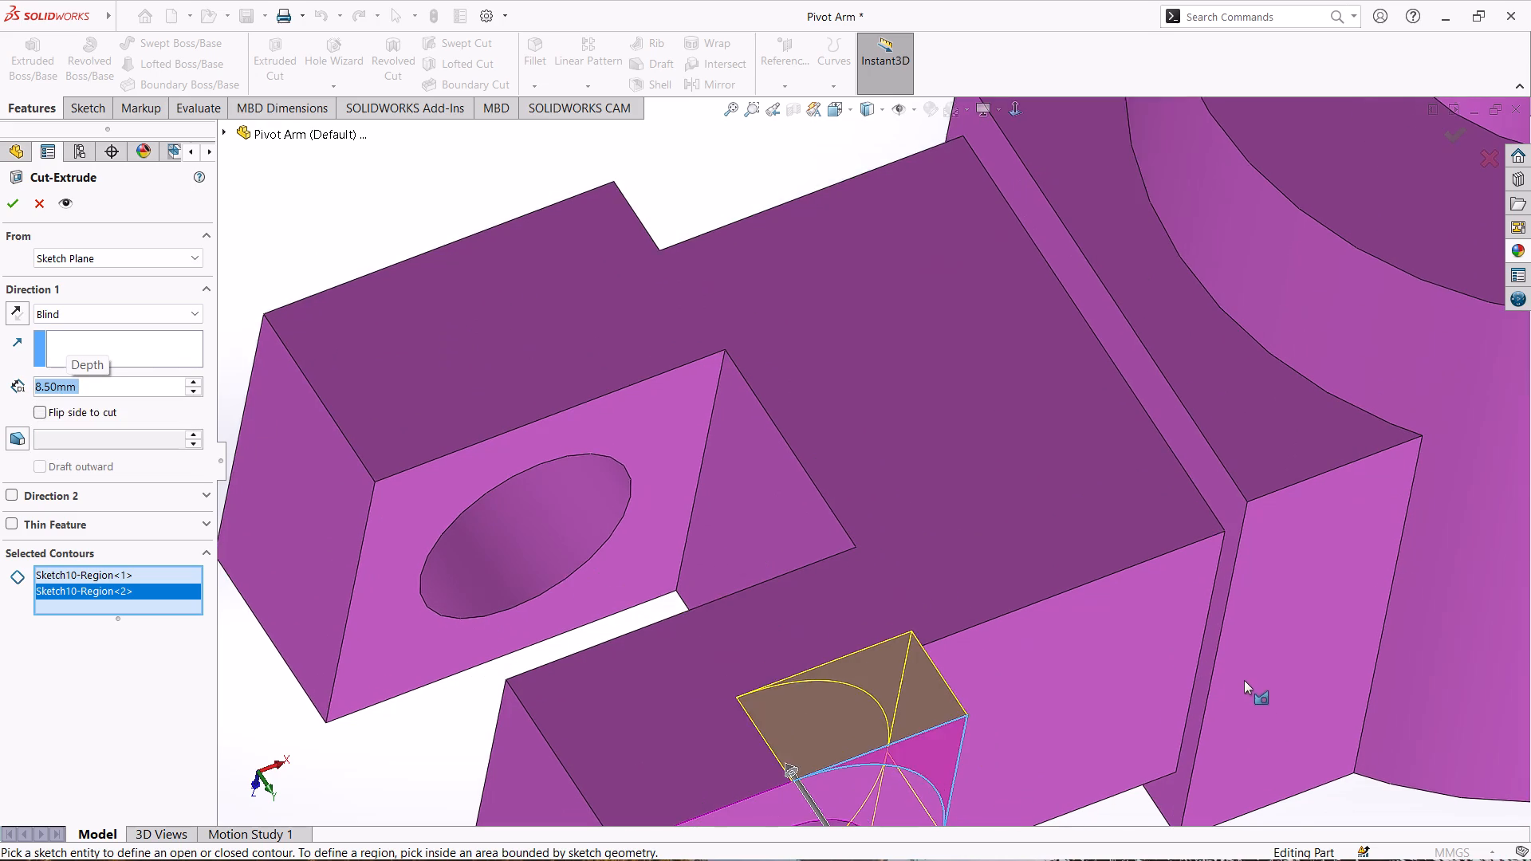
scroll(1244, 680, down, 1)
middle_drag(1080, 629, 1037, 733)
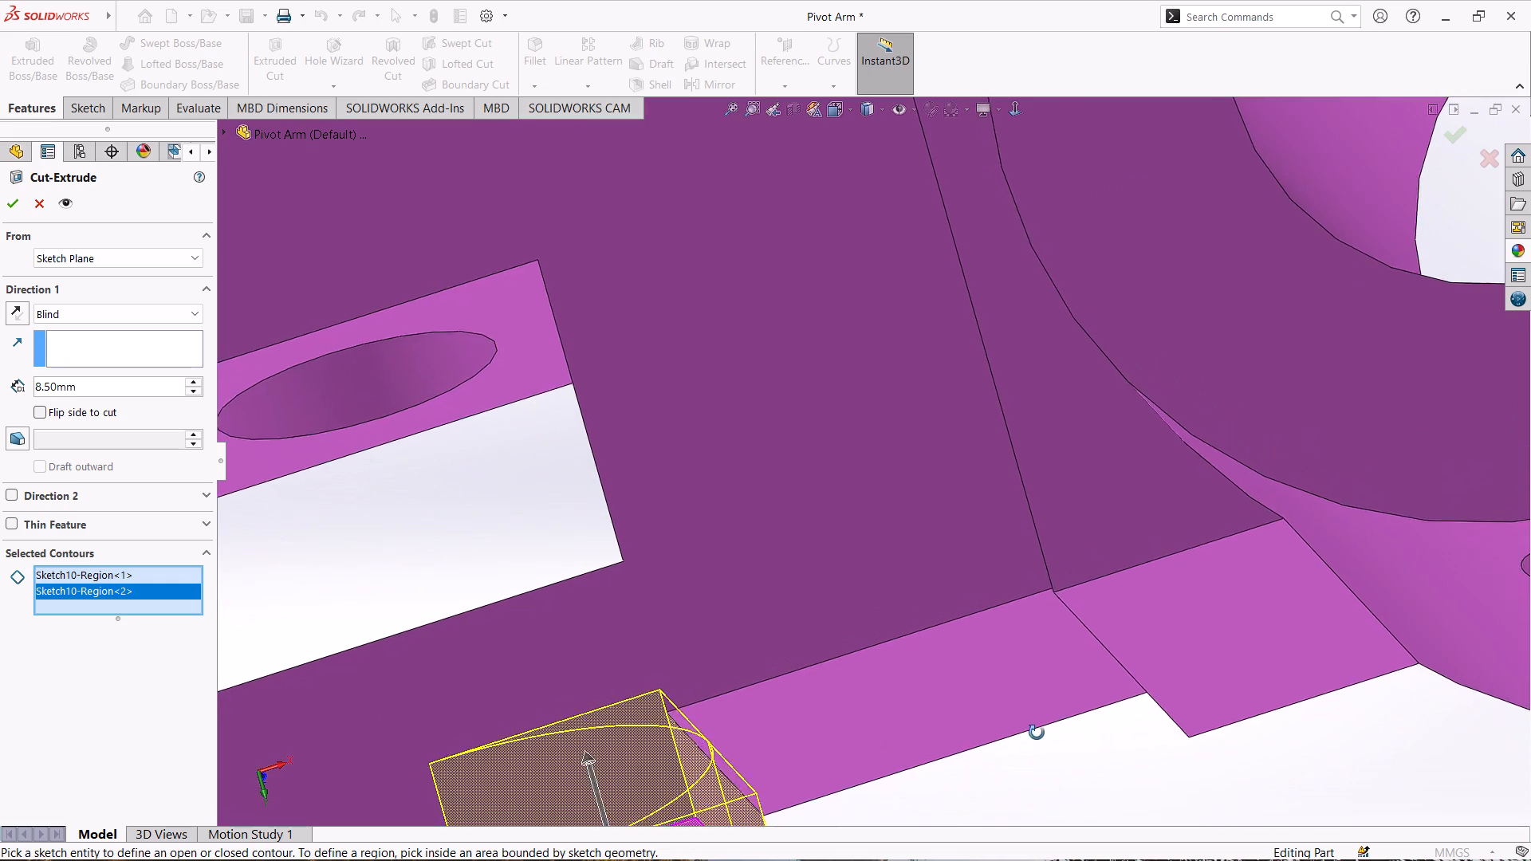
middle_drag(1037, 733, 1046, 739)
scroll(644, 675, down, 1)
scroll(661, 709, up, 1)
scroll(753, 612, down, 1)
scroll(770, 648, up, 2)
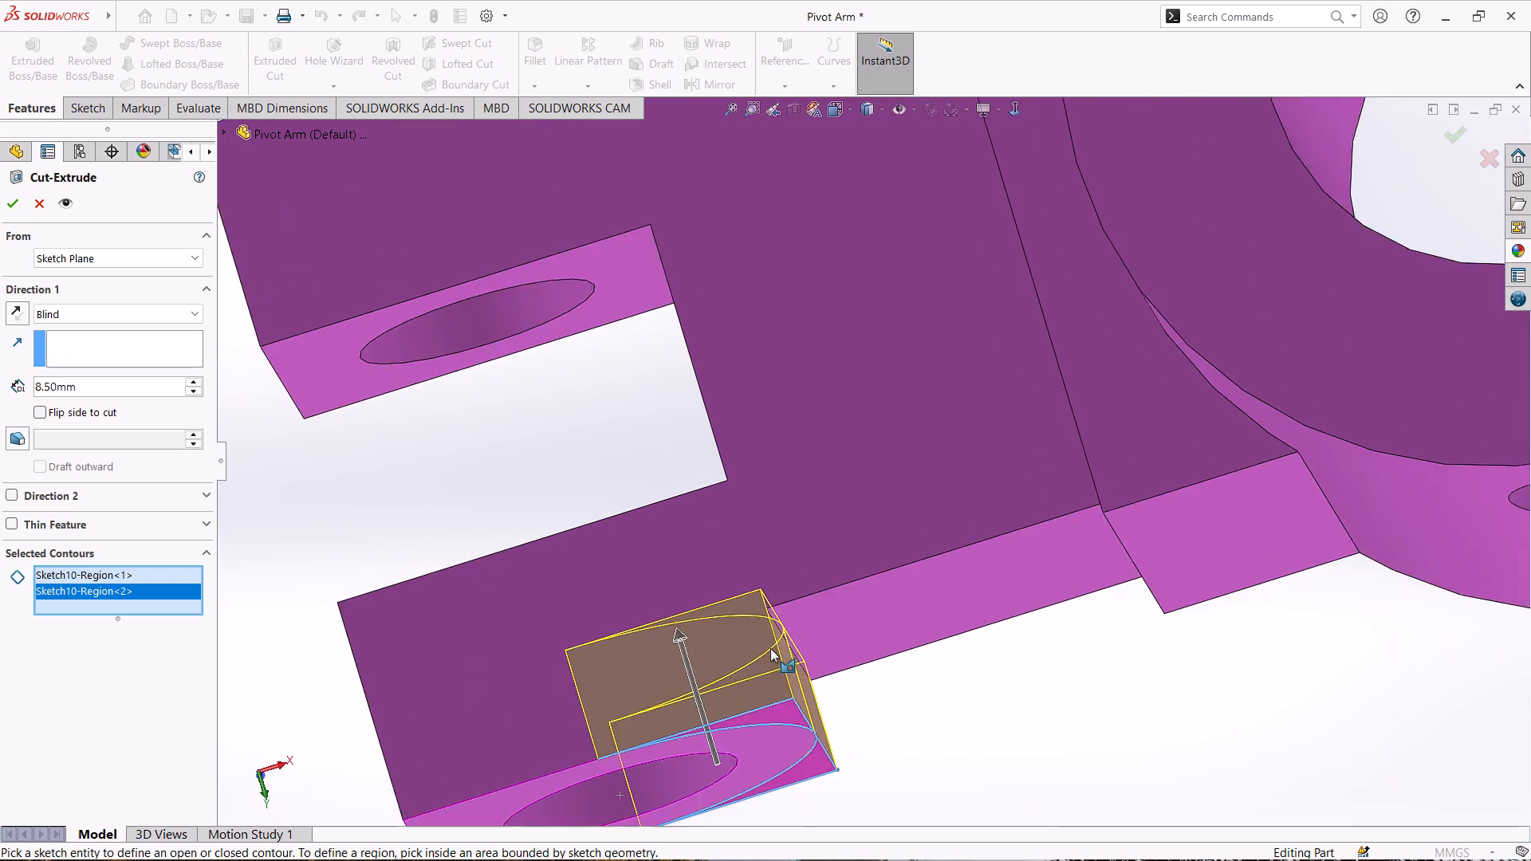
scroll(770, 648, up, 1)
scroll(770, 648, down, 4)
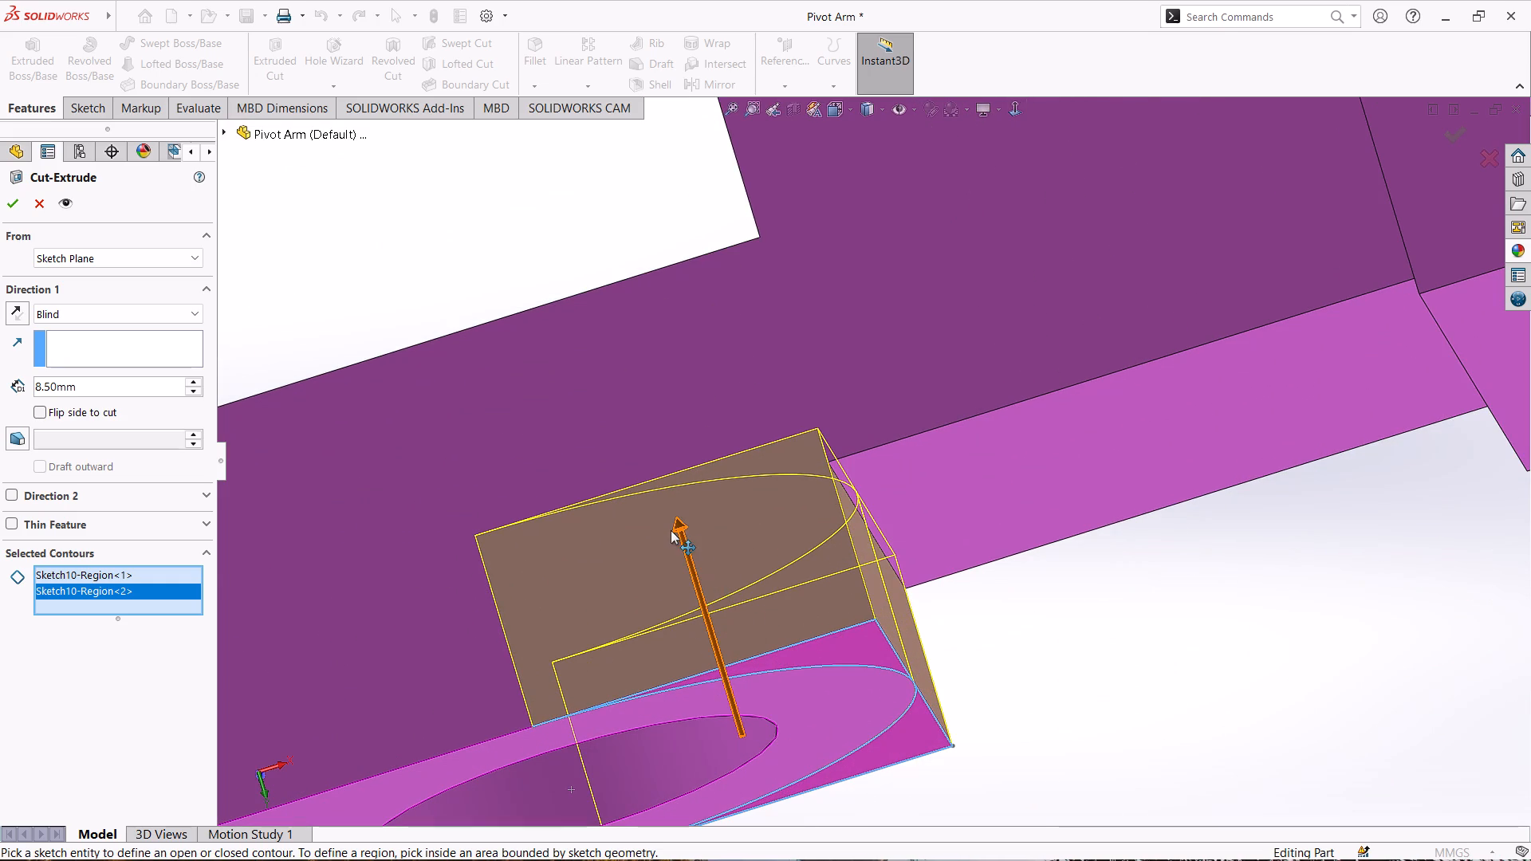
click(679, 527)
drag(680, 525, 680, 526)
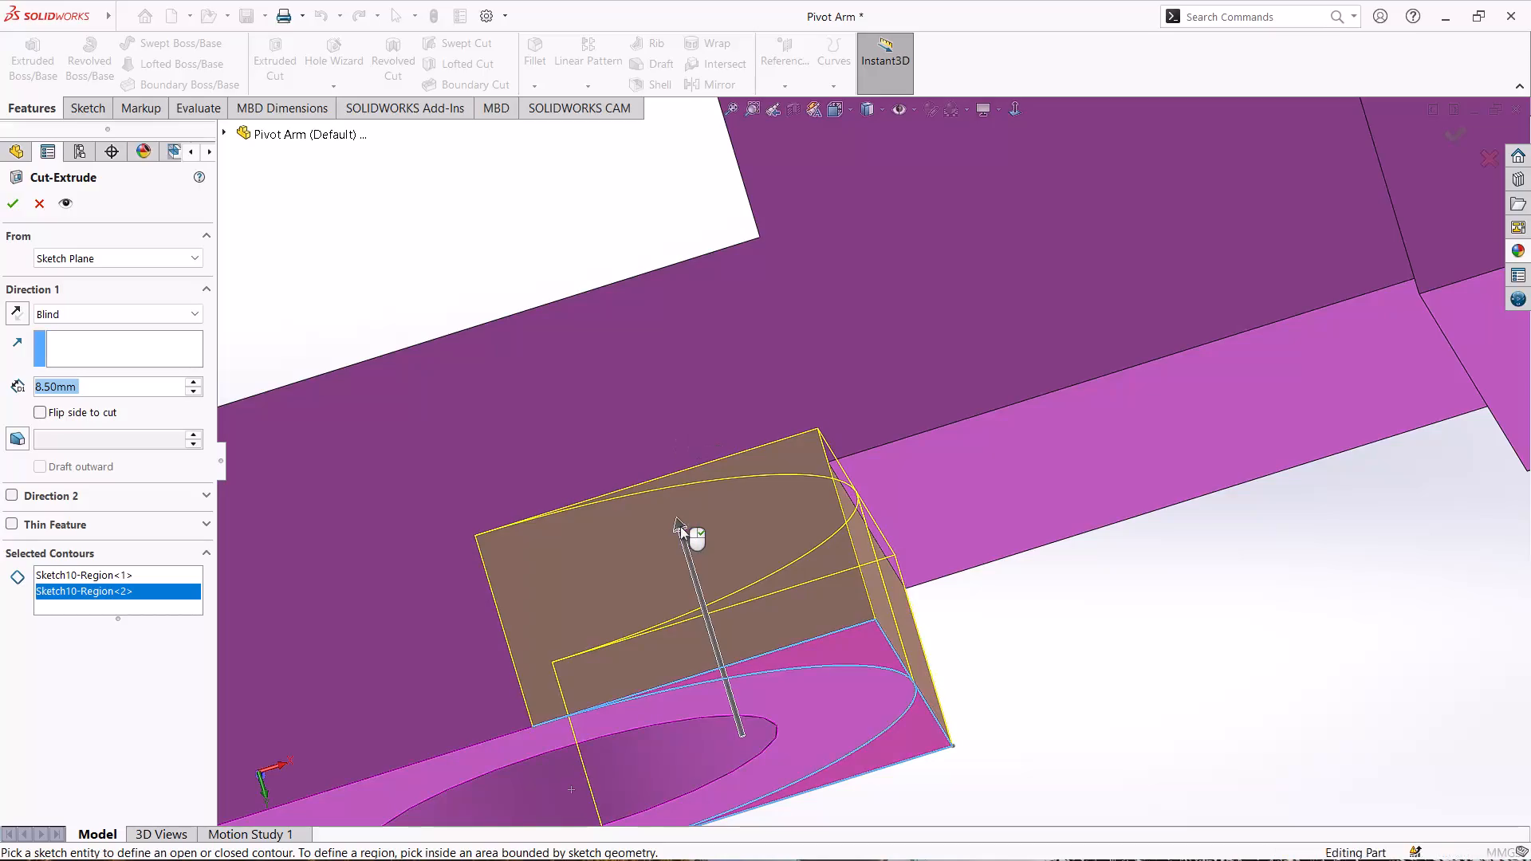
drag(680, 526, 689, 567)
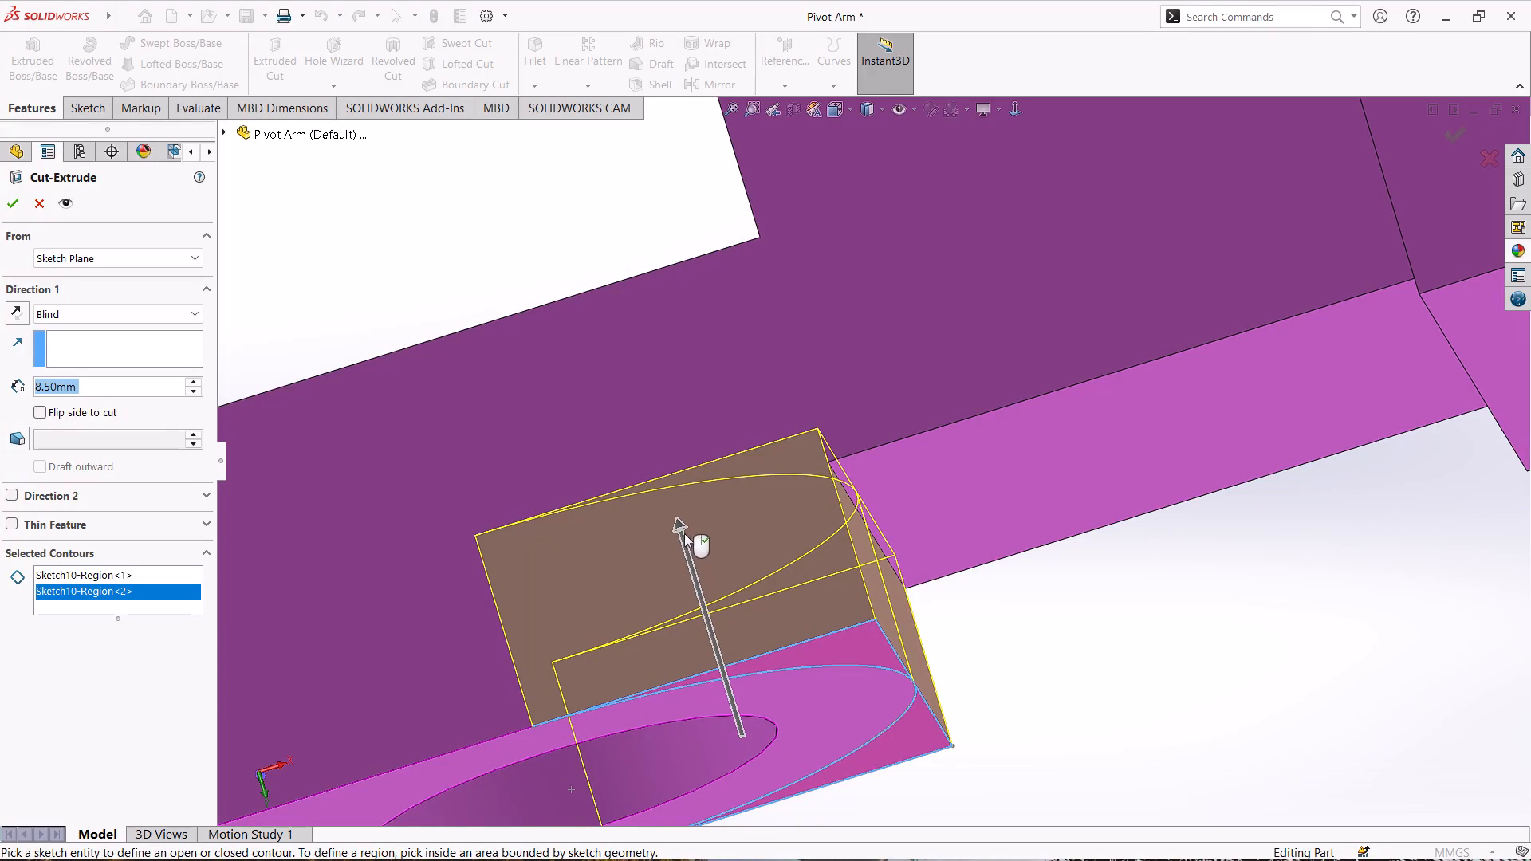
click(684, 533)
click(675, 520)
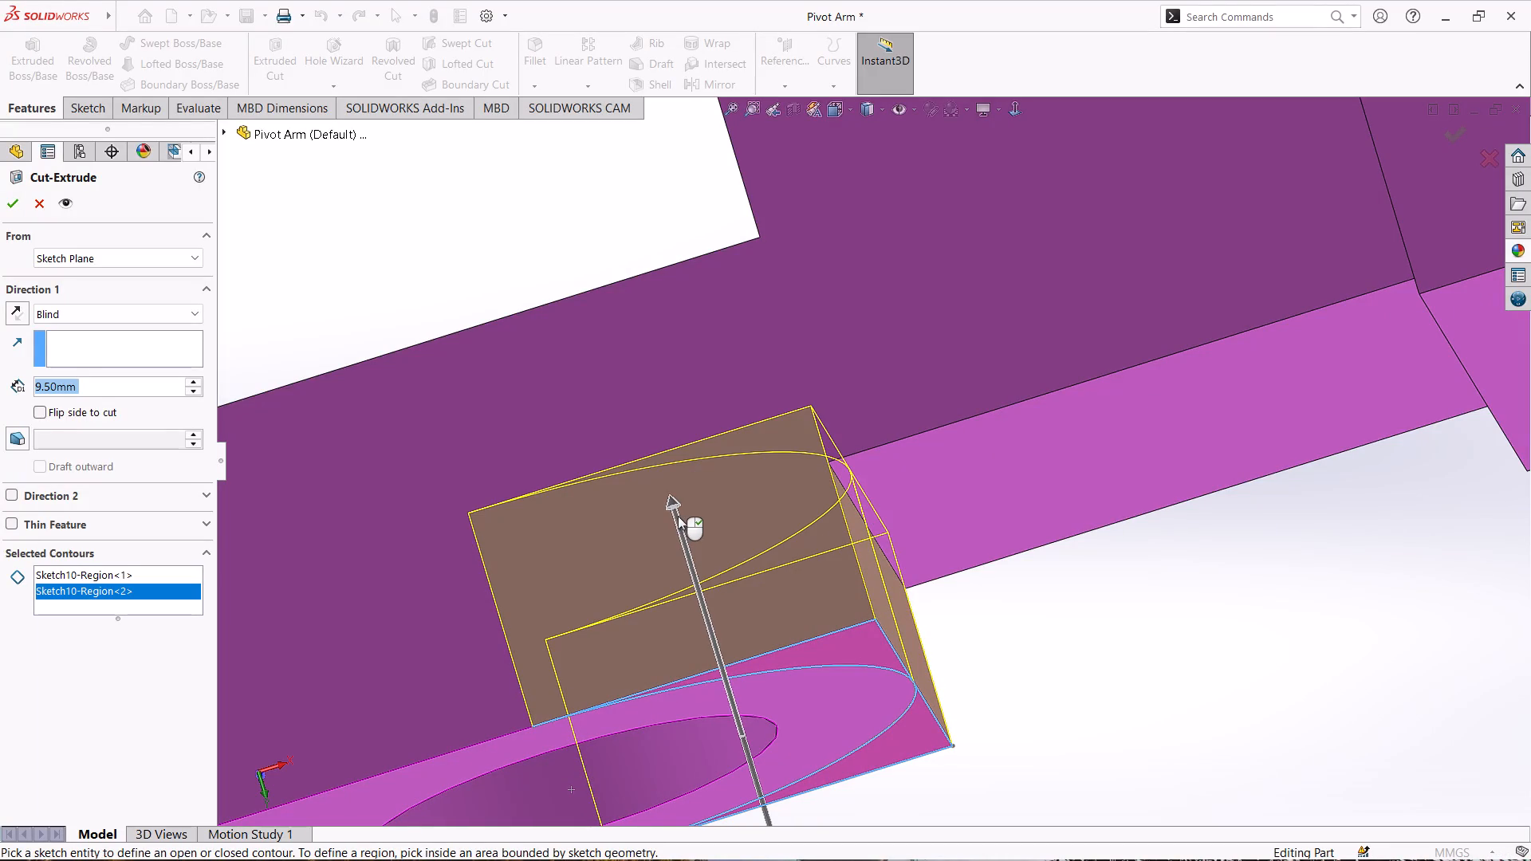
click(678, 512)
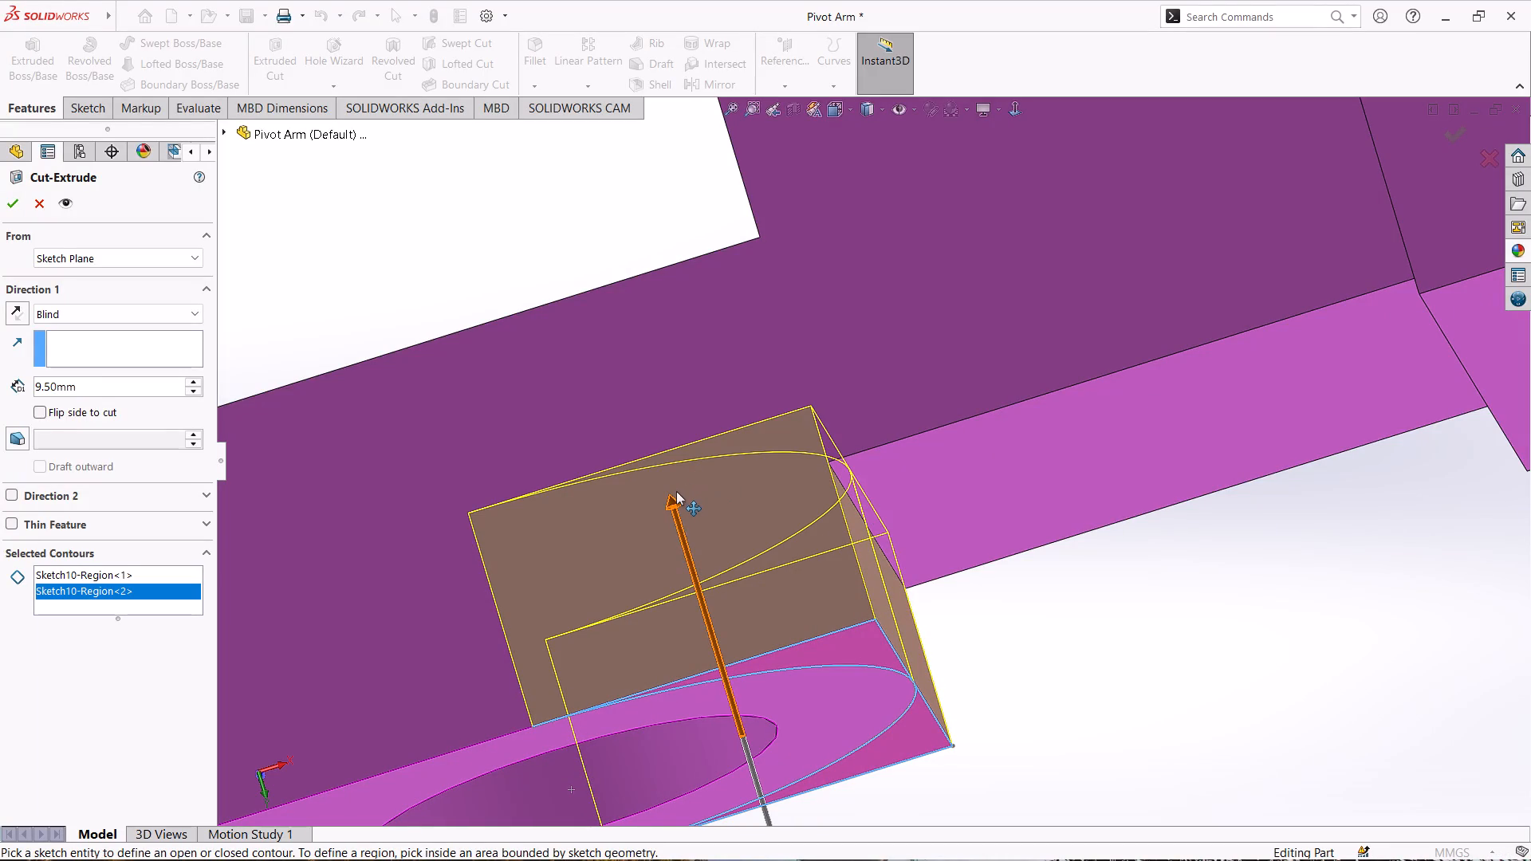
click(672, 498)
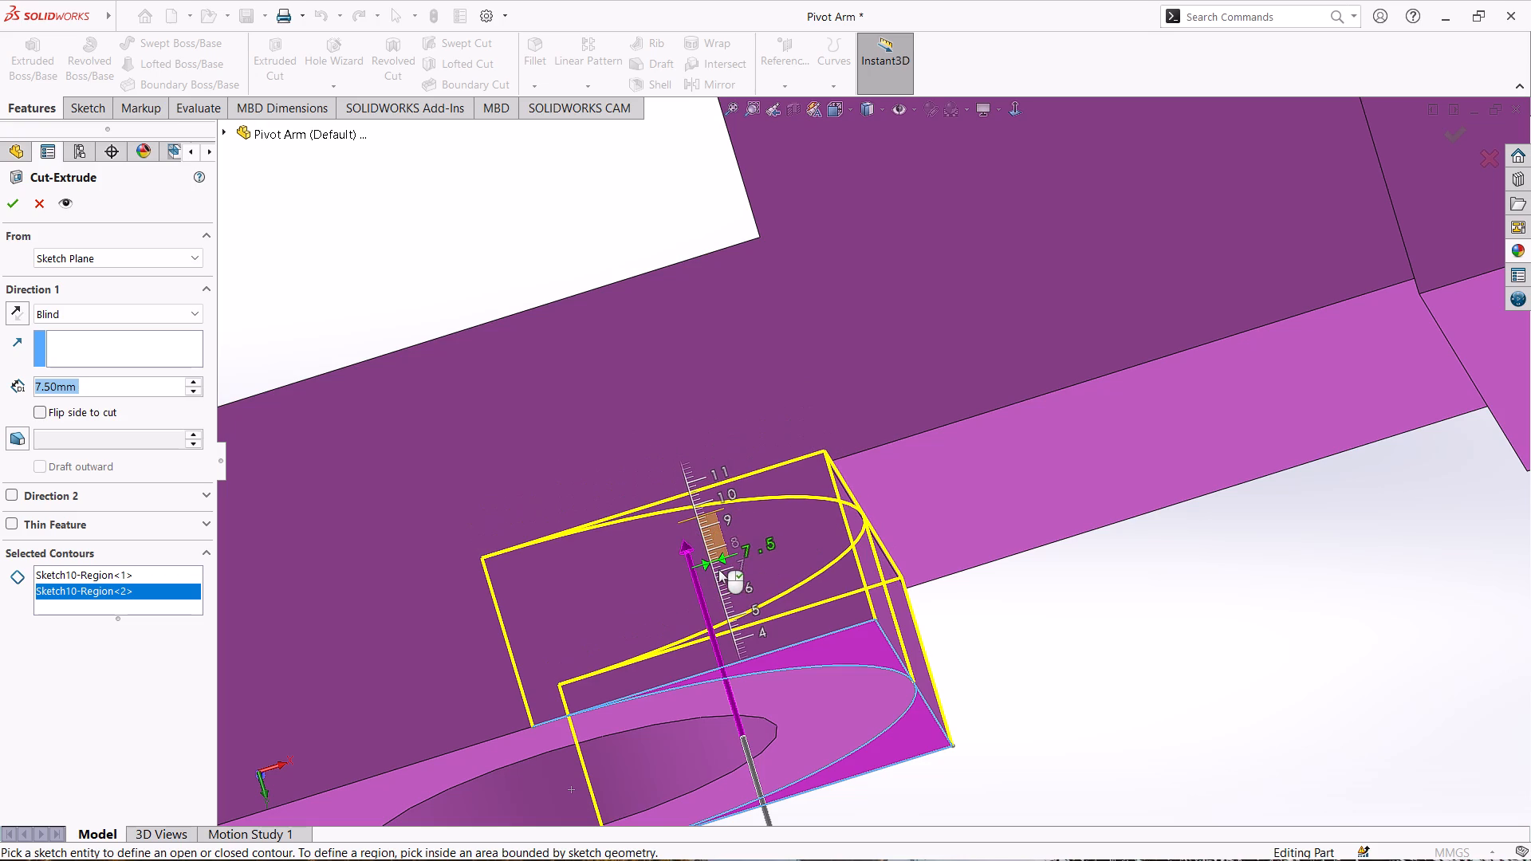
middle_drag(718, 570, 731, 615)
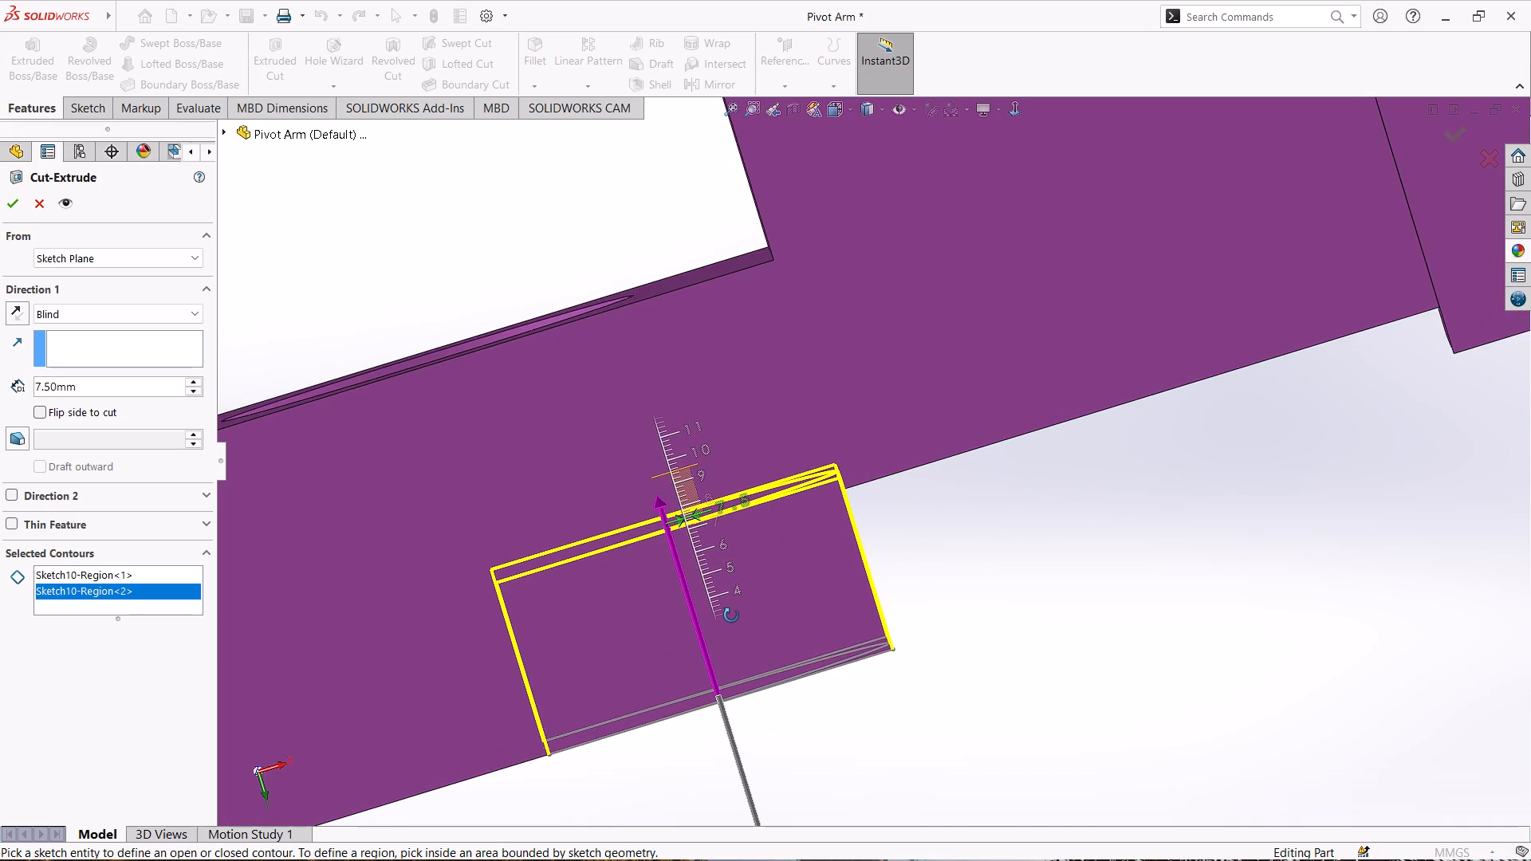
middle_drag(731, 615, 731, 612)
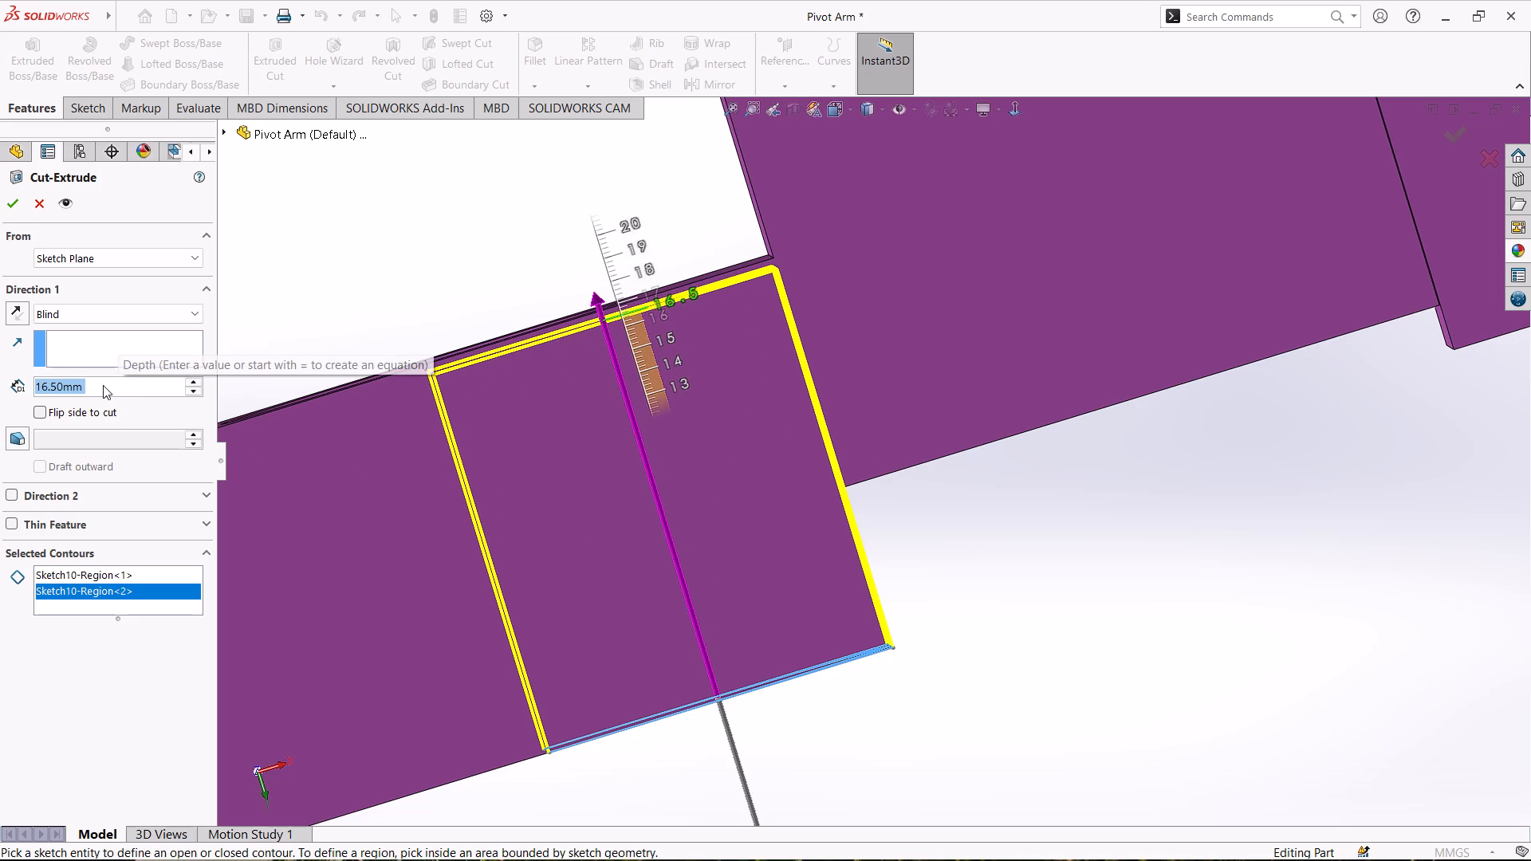
Set the cut's Blind depth to 7 mm.
key(7)
key(Return)
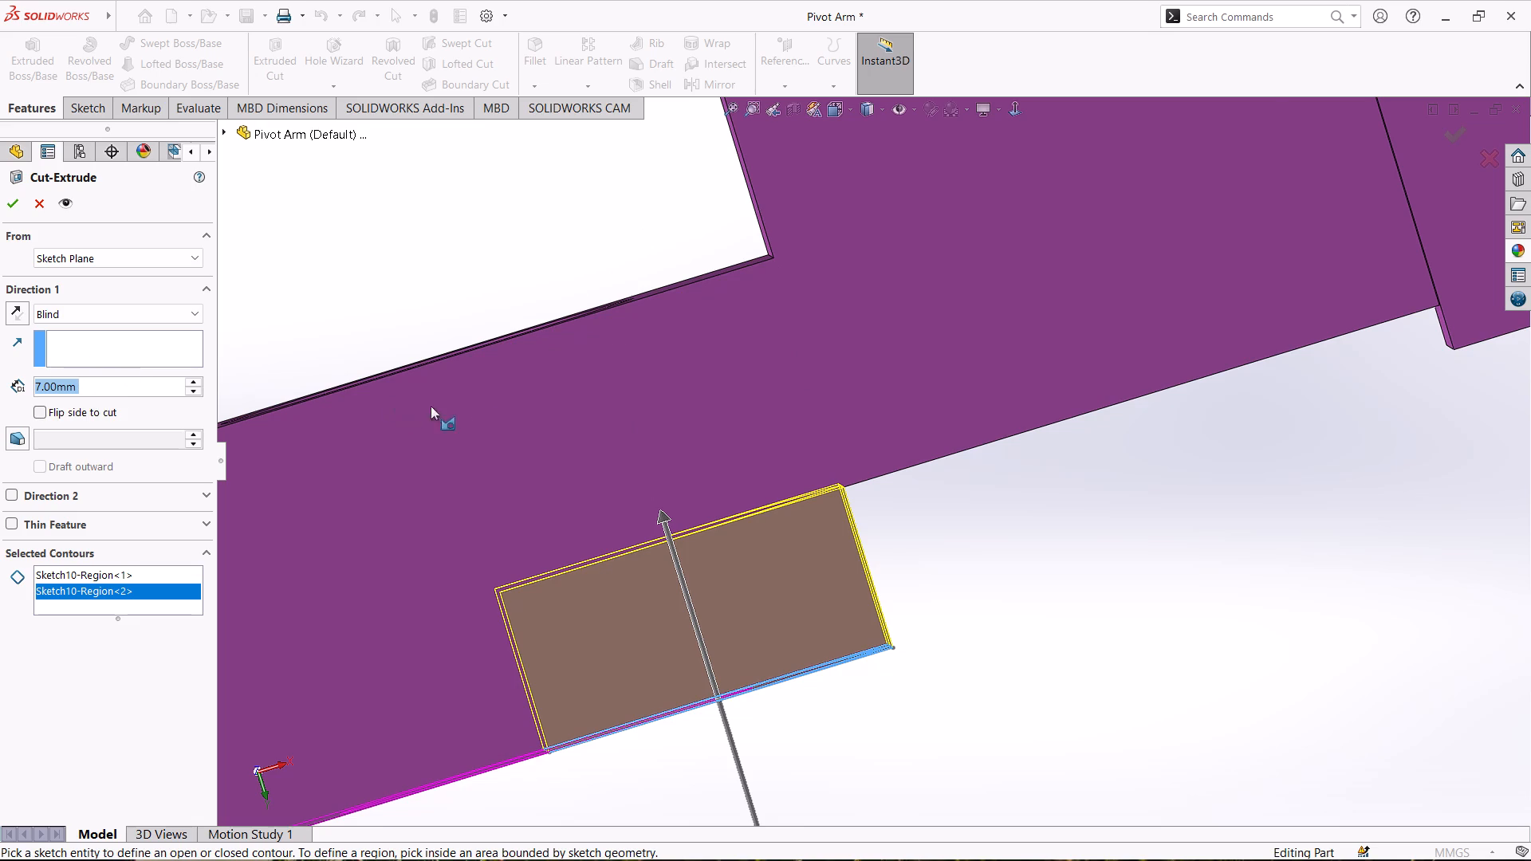
scroll(805, 446, up, 2)
middle_drag(864, 445, 857, 418)
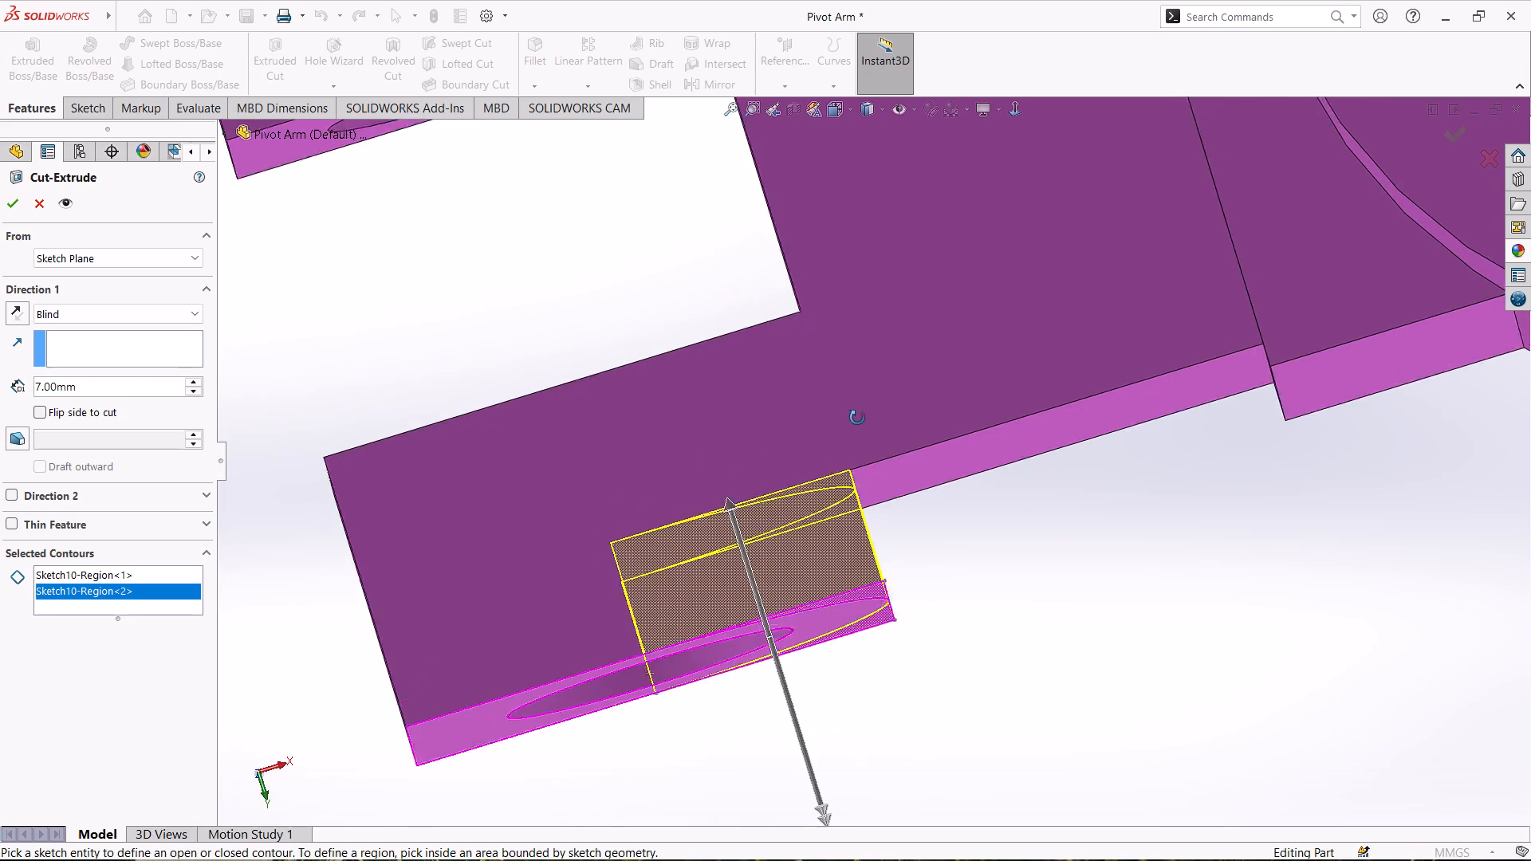
Complete the extruded cut of the two selected corner regions around the arc on the slotted lug.
middle_drag(857, 418, 856, 415)
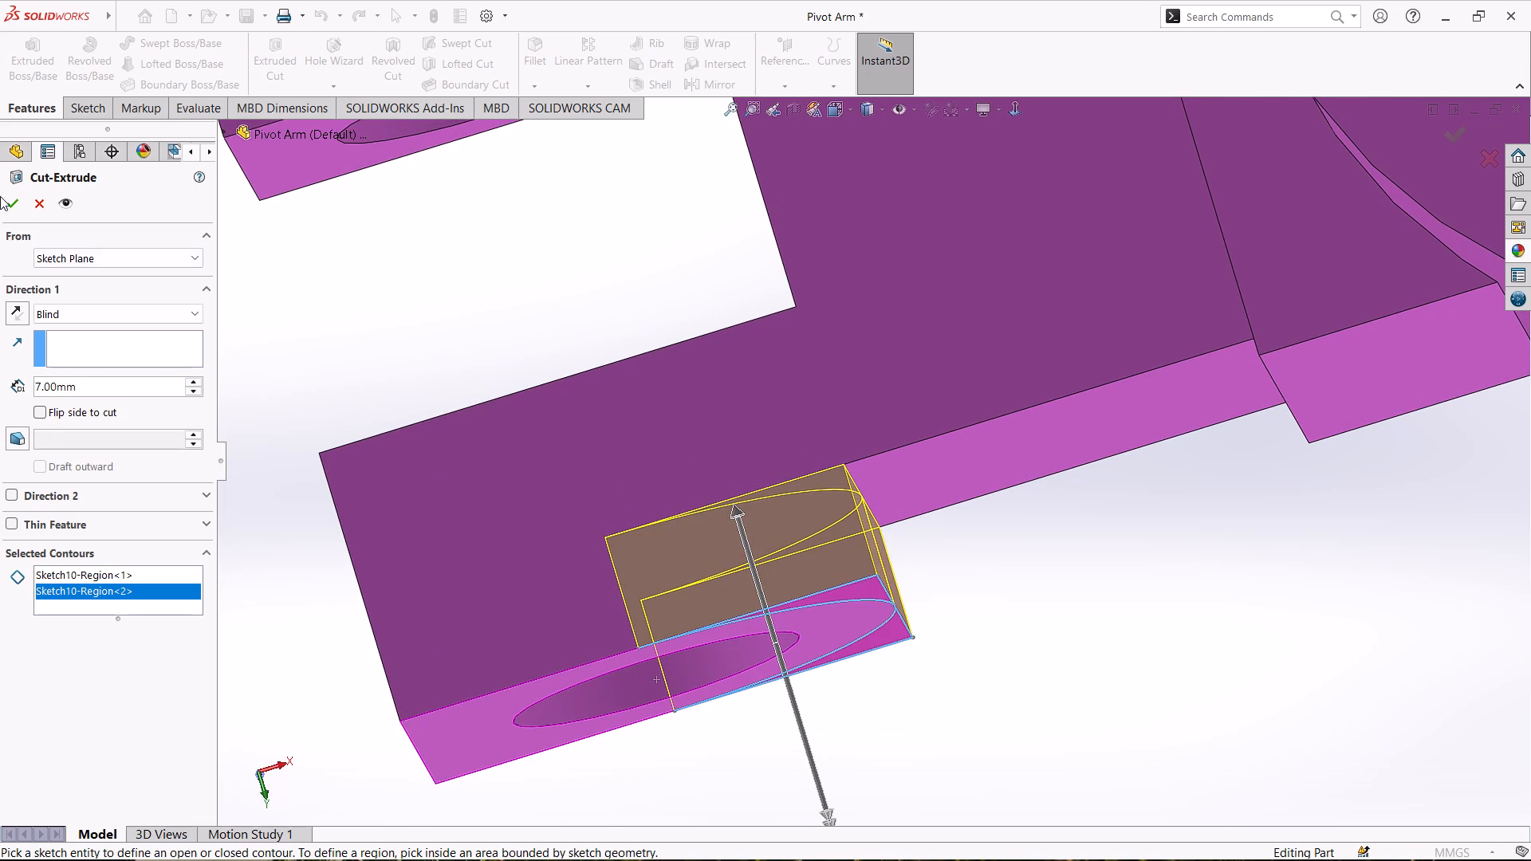
click(9, 200)
scroll(711, 421, down, 2)
scroll(709, 421, up, 3)
scroll(781, 427, up, 2)
middle_drag(1042, 560, 1005, 451)
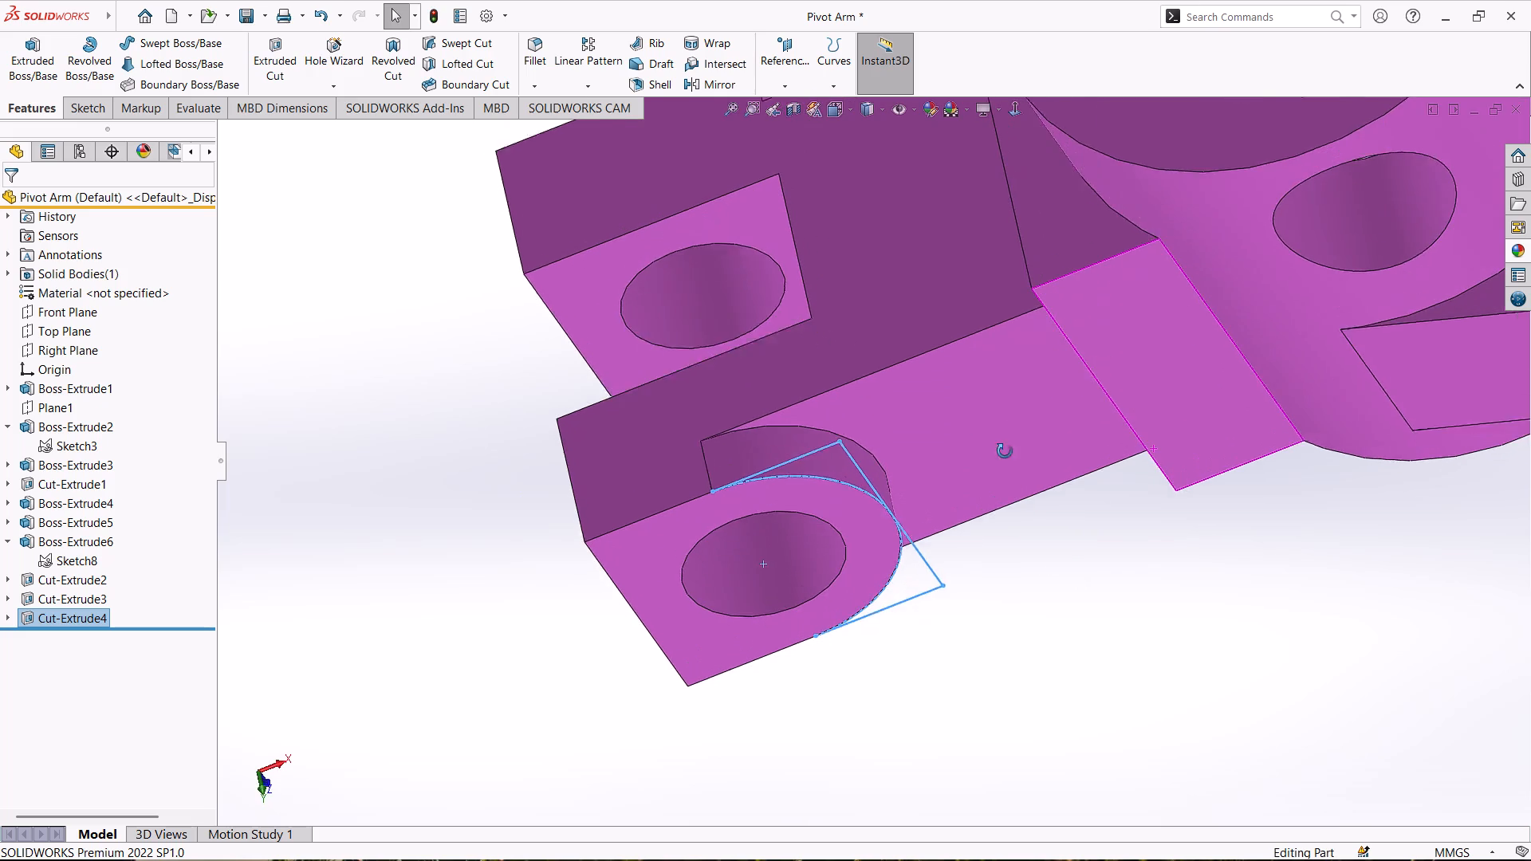
middle_drag(1005, 451, 1003, 428)
click(1102, 645)
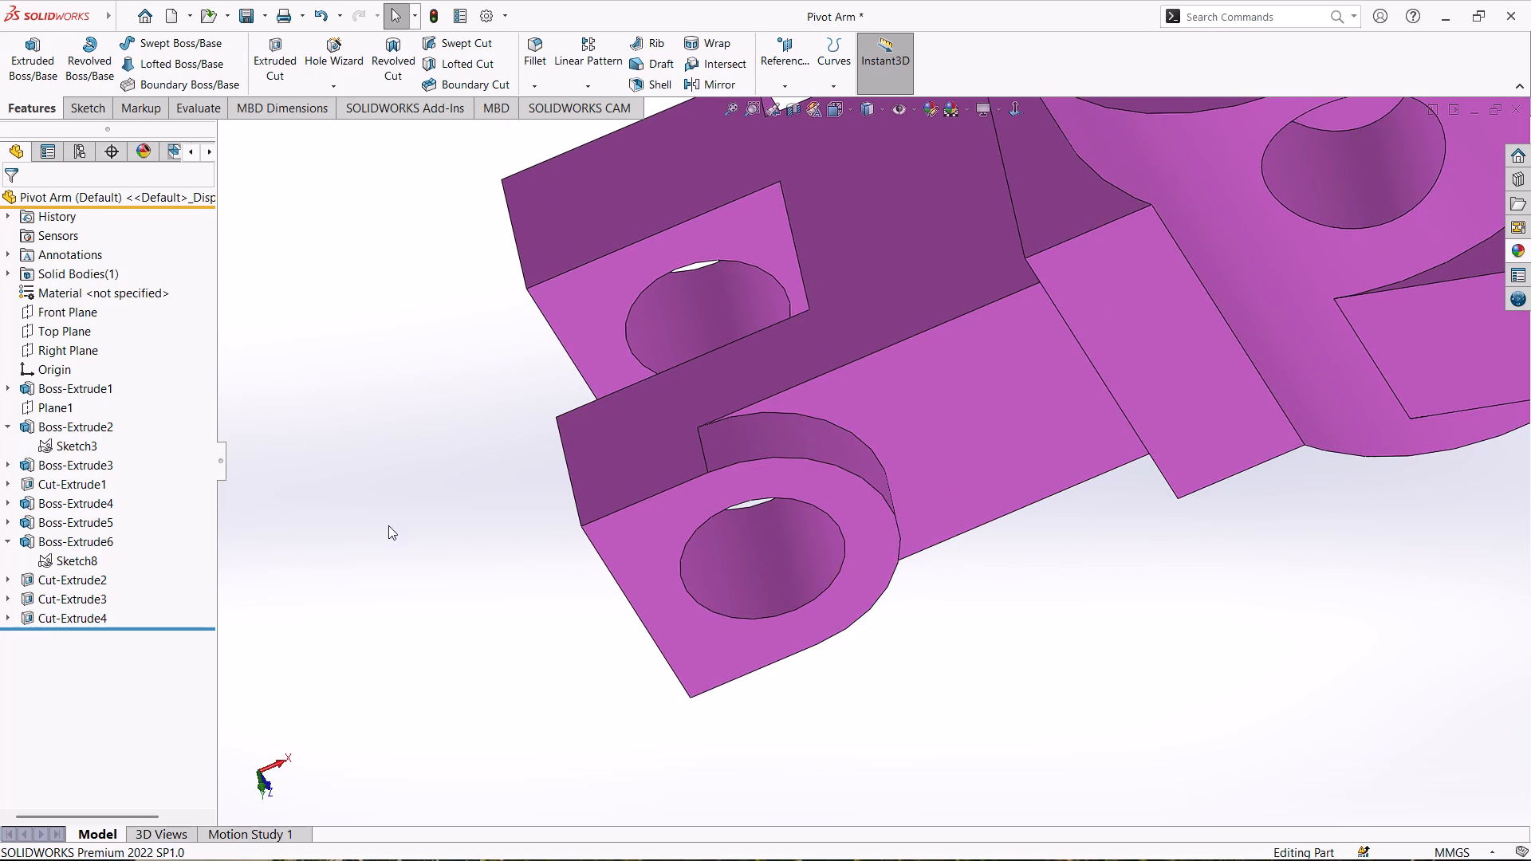
Mirror the corner cut Cut-Extrude4 about the Top Plane onto the opposite lug.
scroll(419, 520, up, 1)
middle_drag(418, 505, 502, 460)
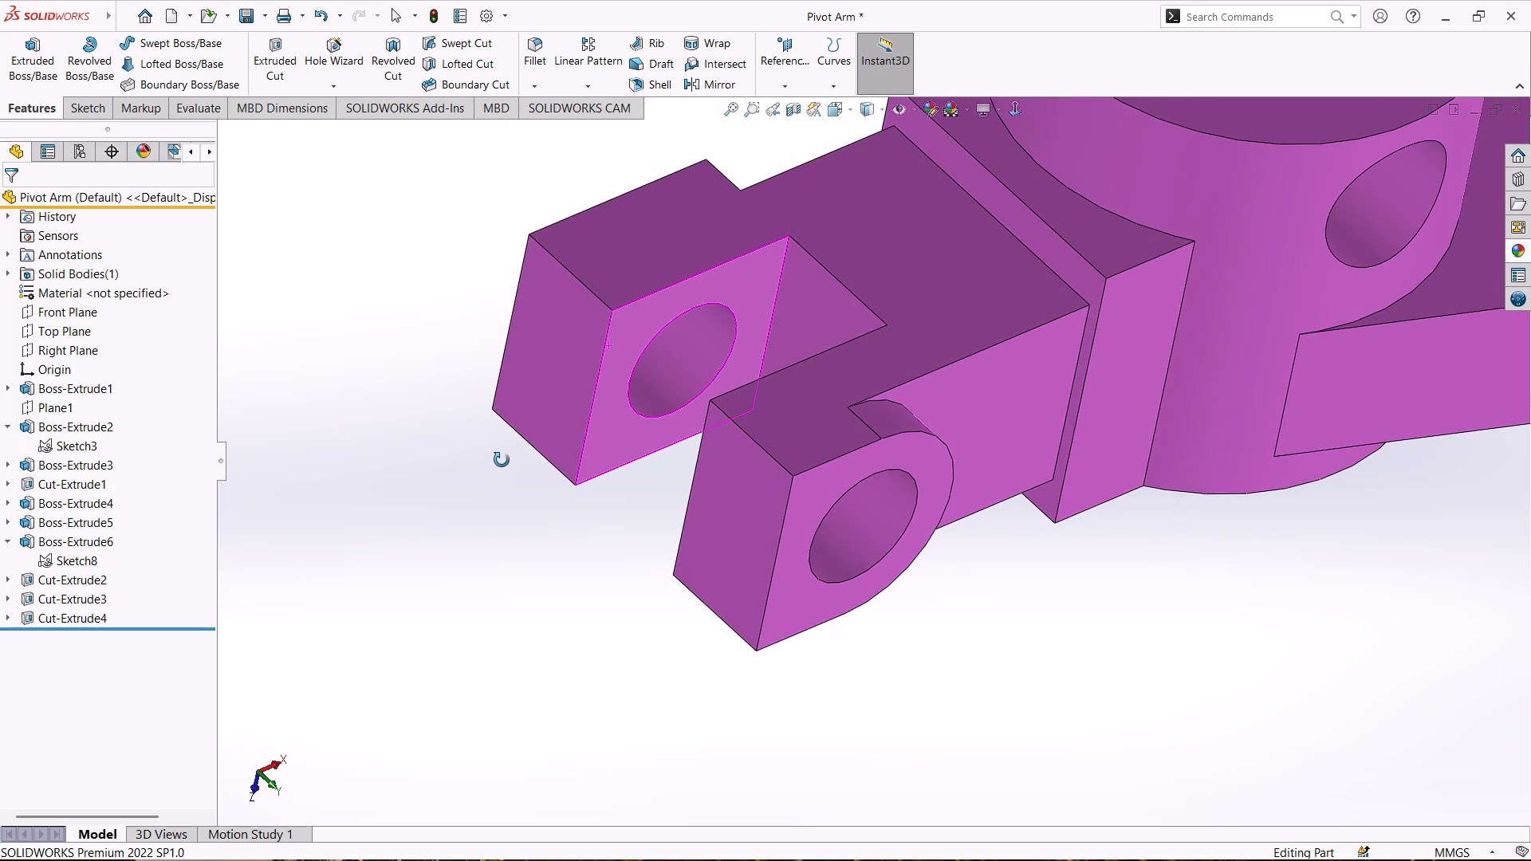
middle_drag(502, 460, 491, 475)
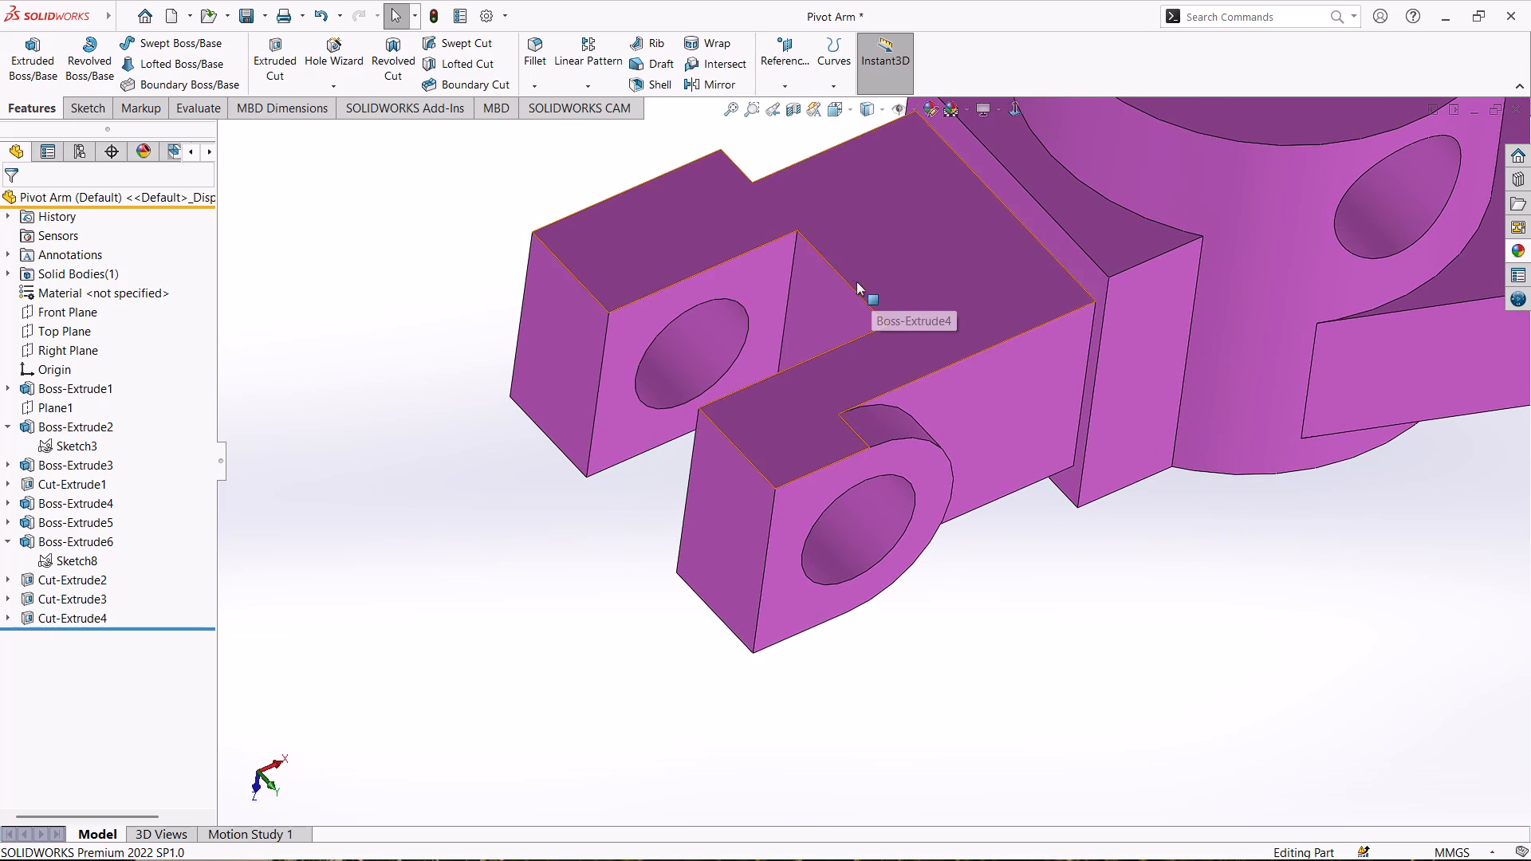
click(61, 332)
middle_drag(305, 374, 305, 374)
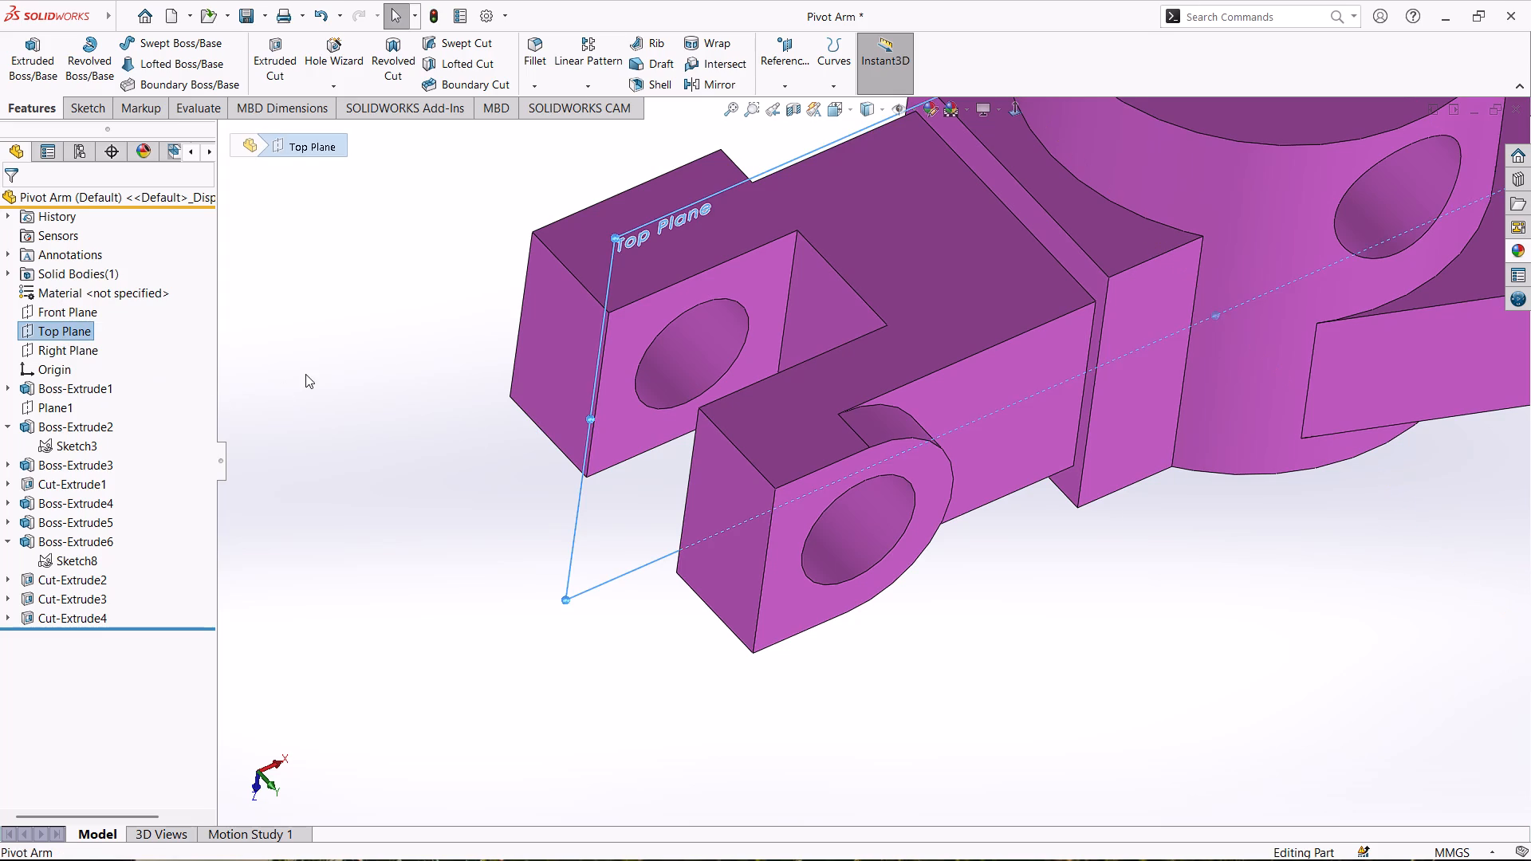
middle_drag(305, 374, 344, 436)
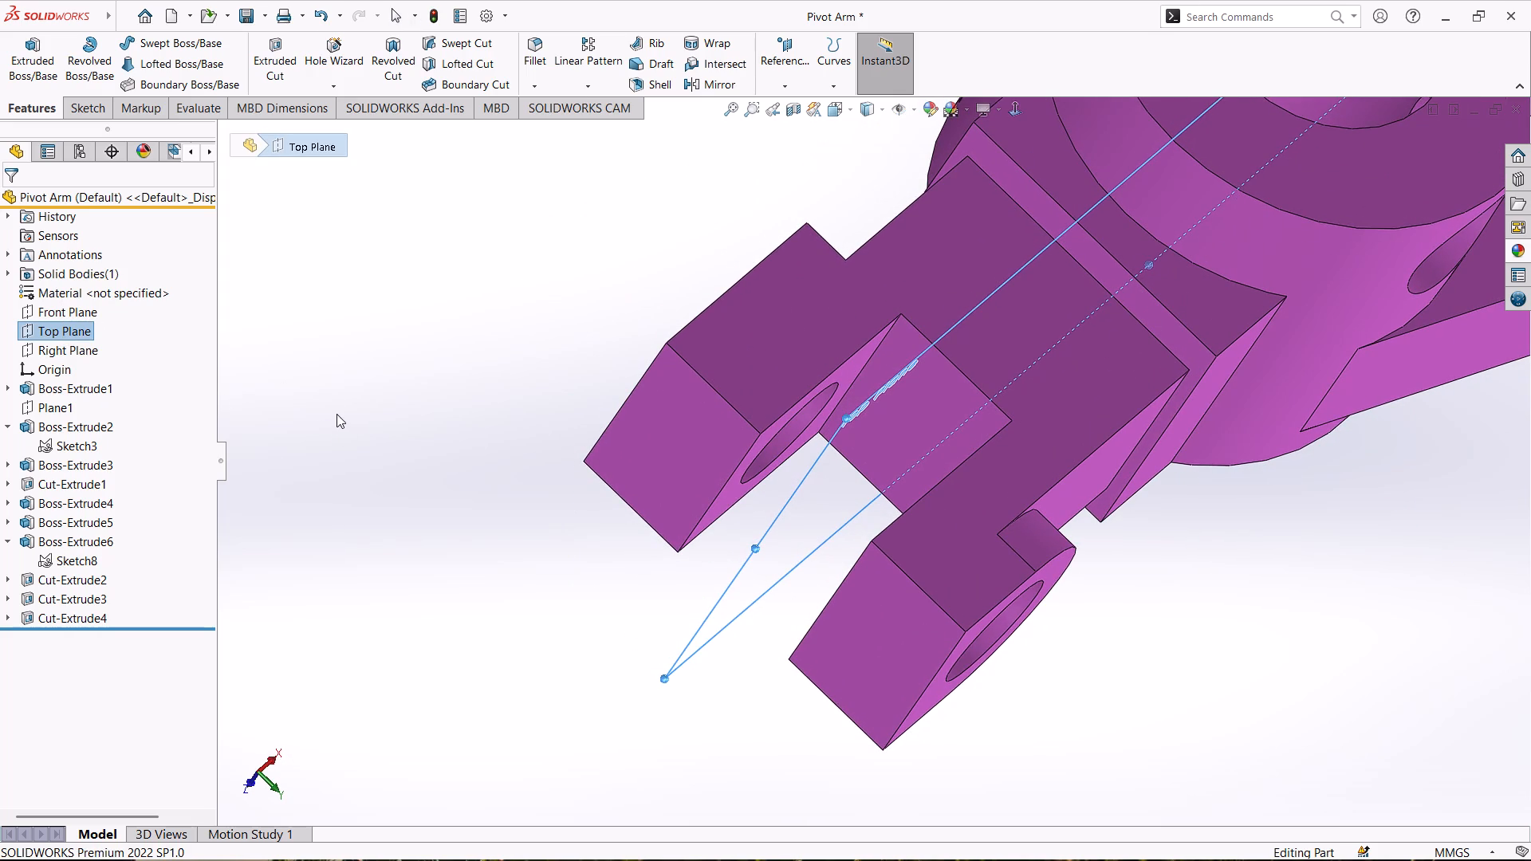
click(56, 619)
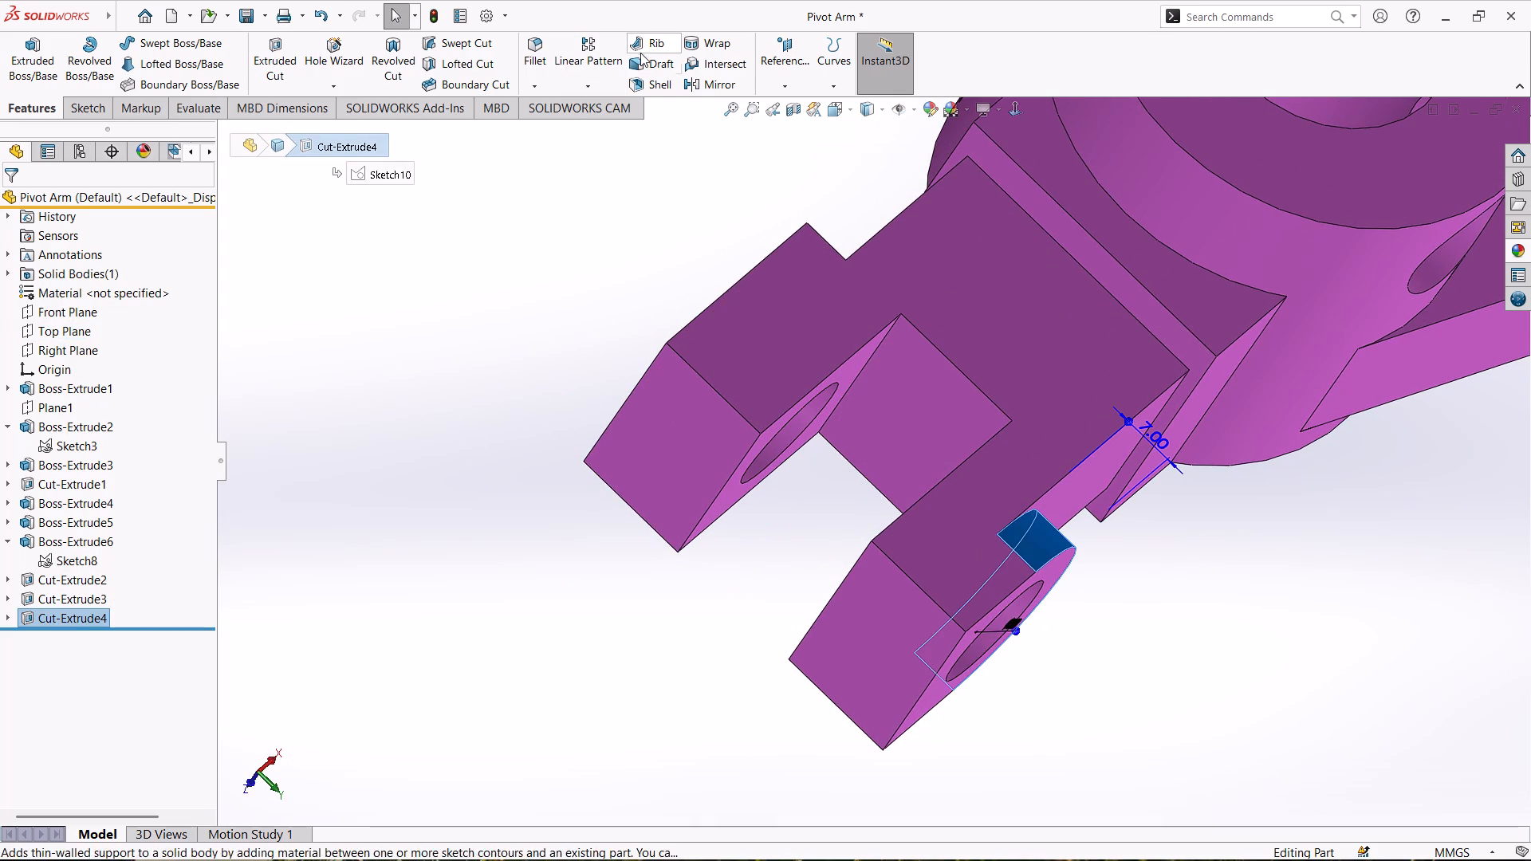
click(583, 82)
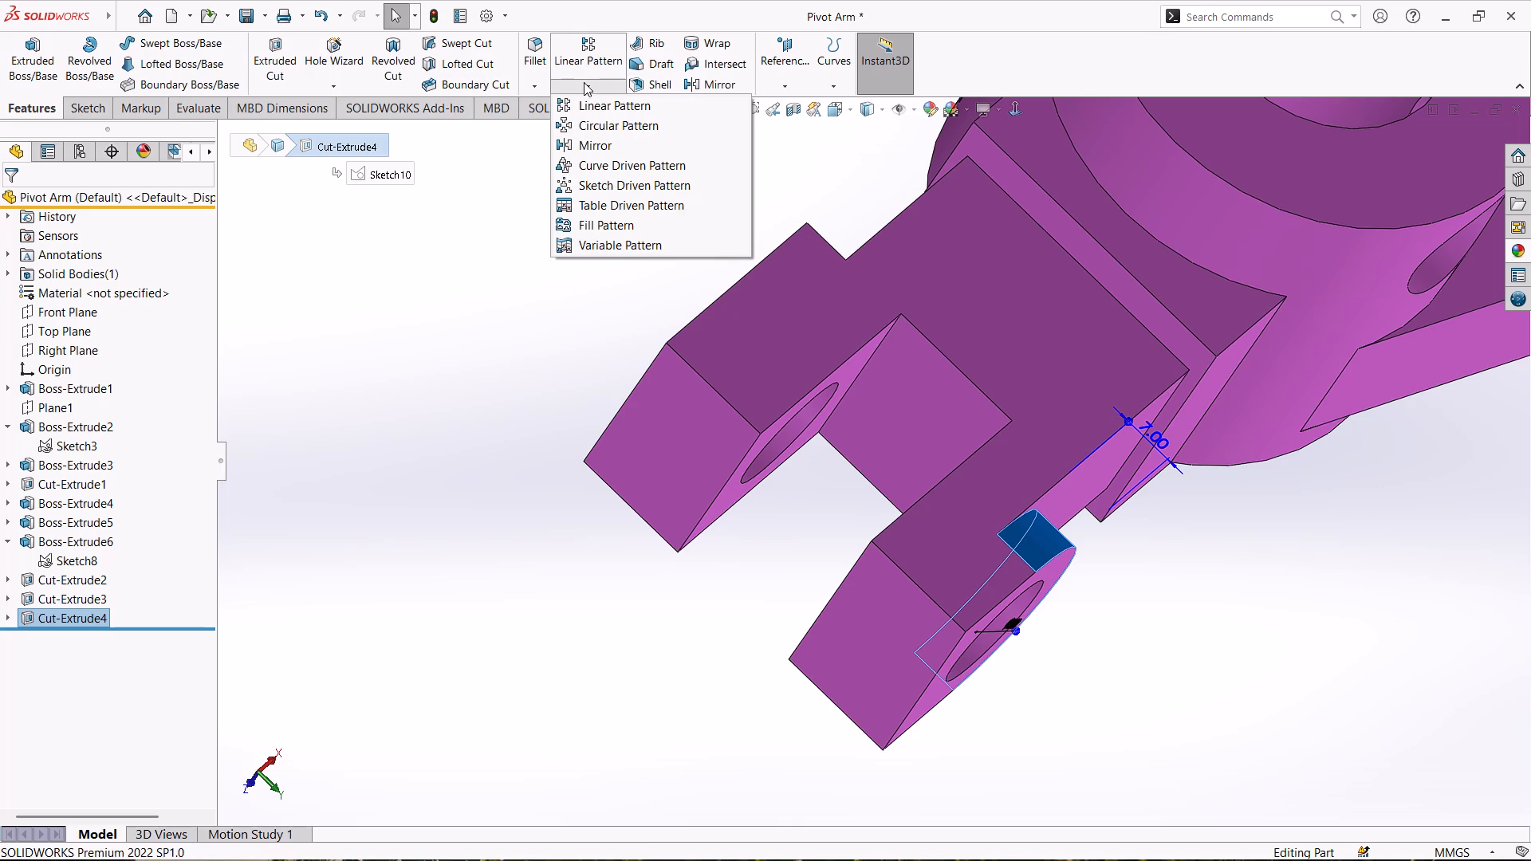
click(597, 138)
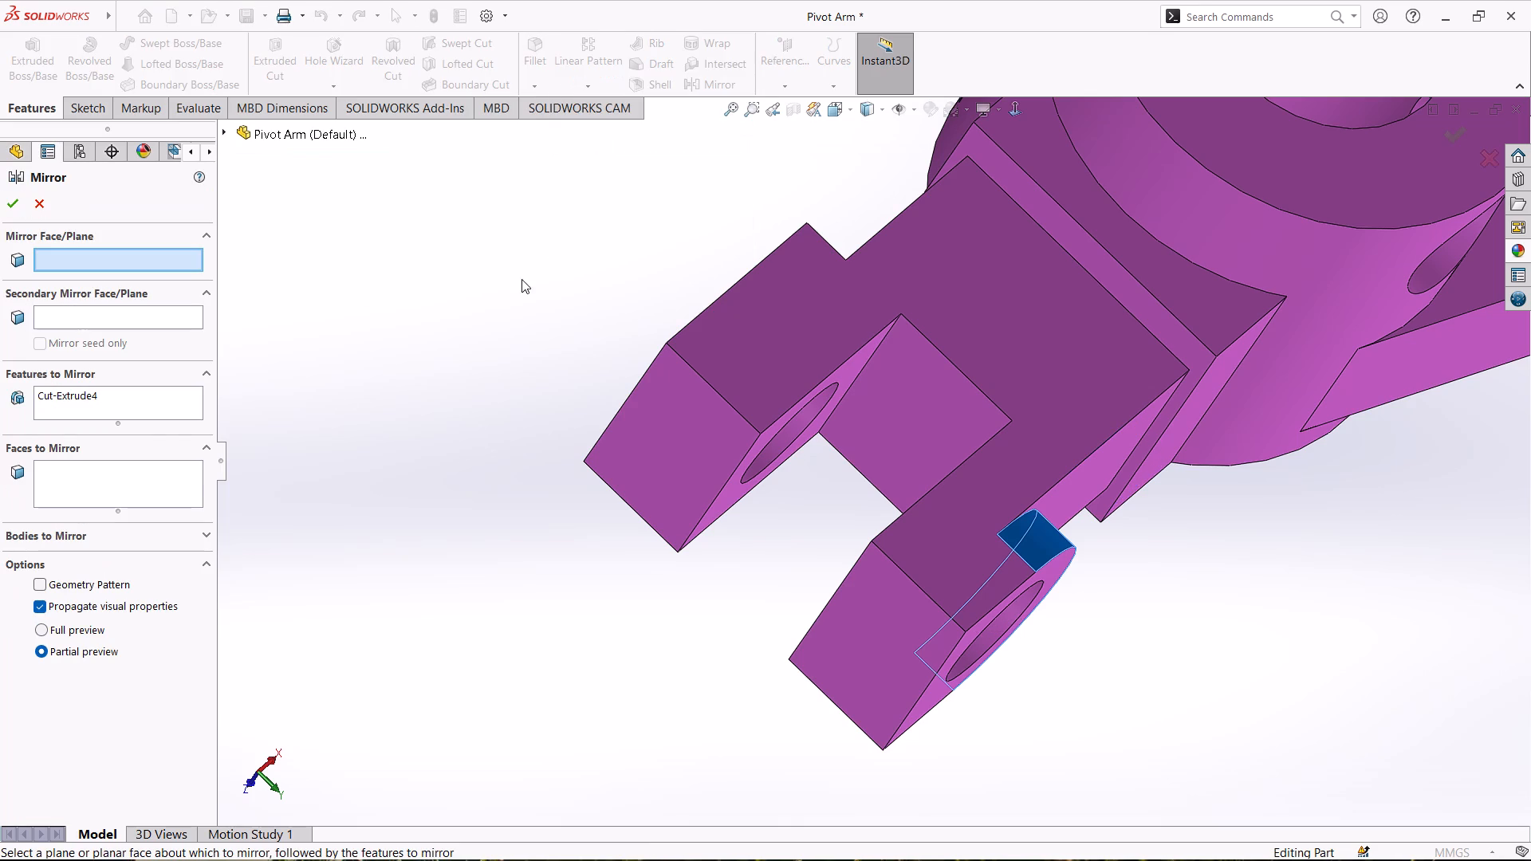
click(224, 132)
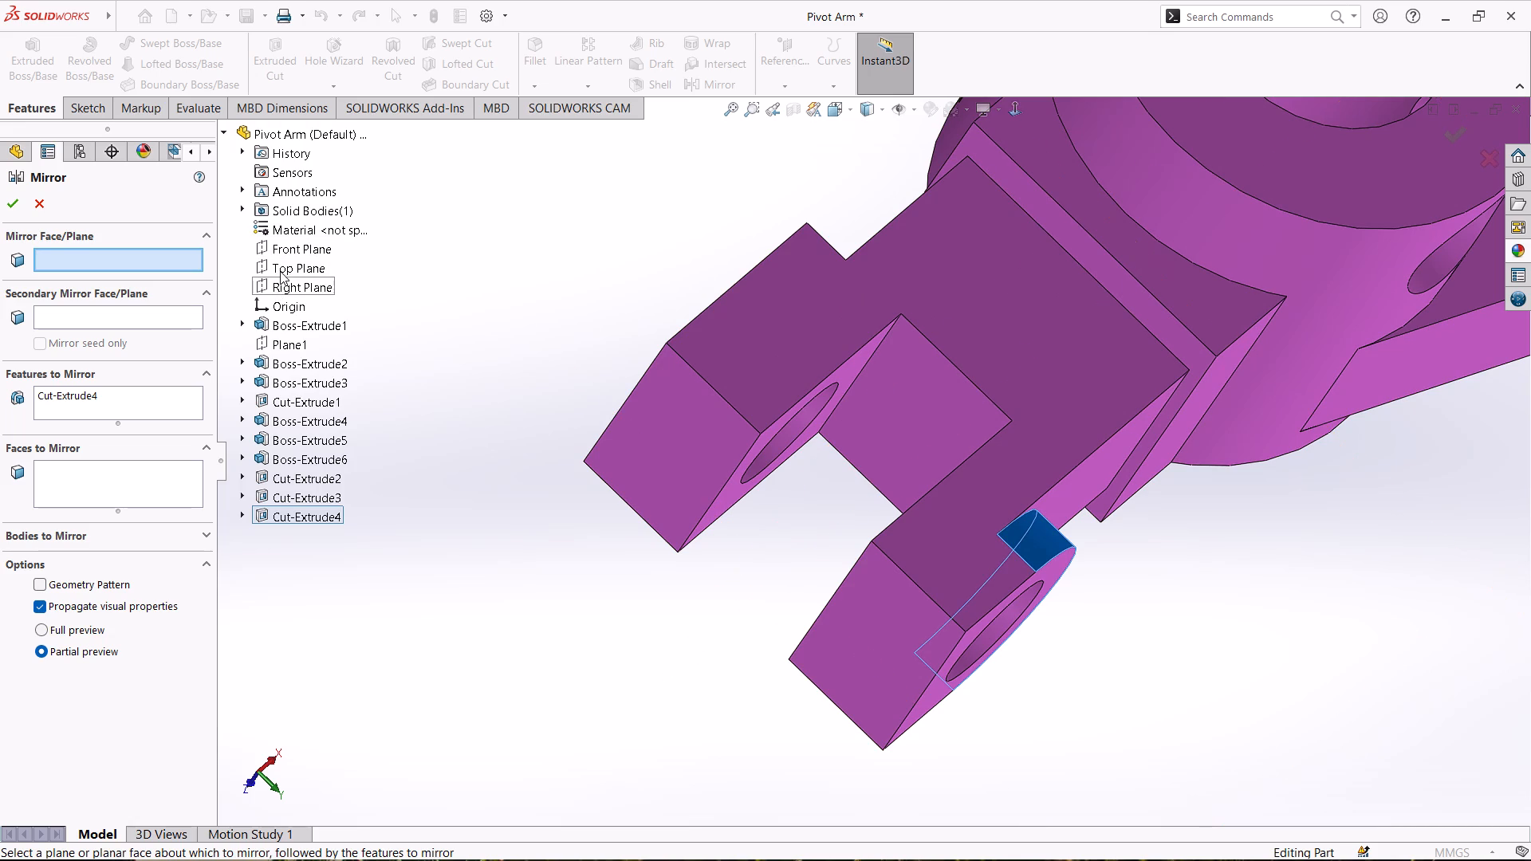
click(281, 268)
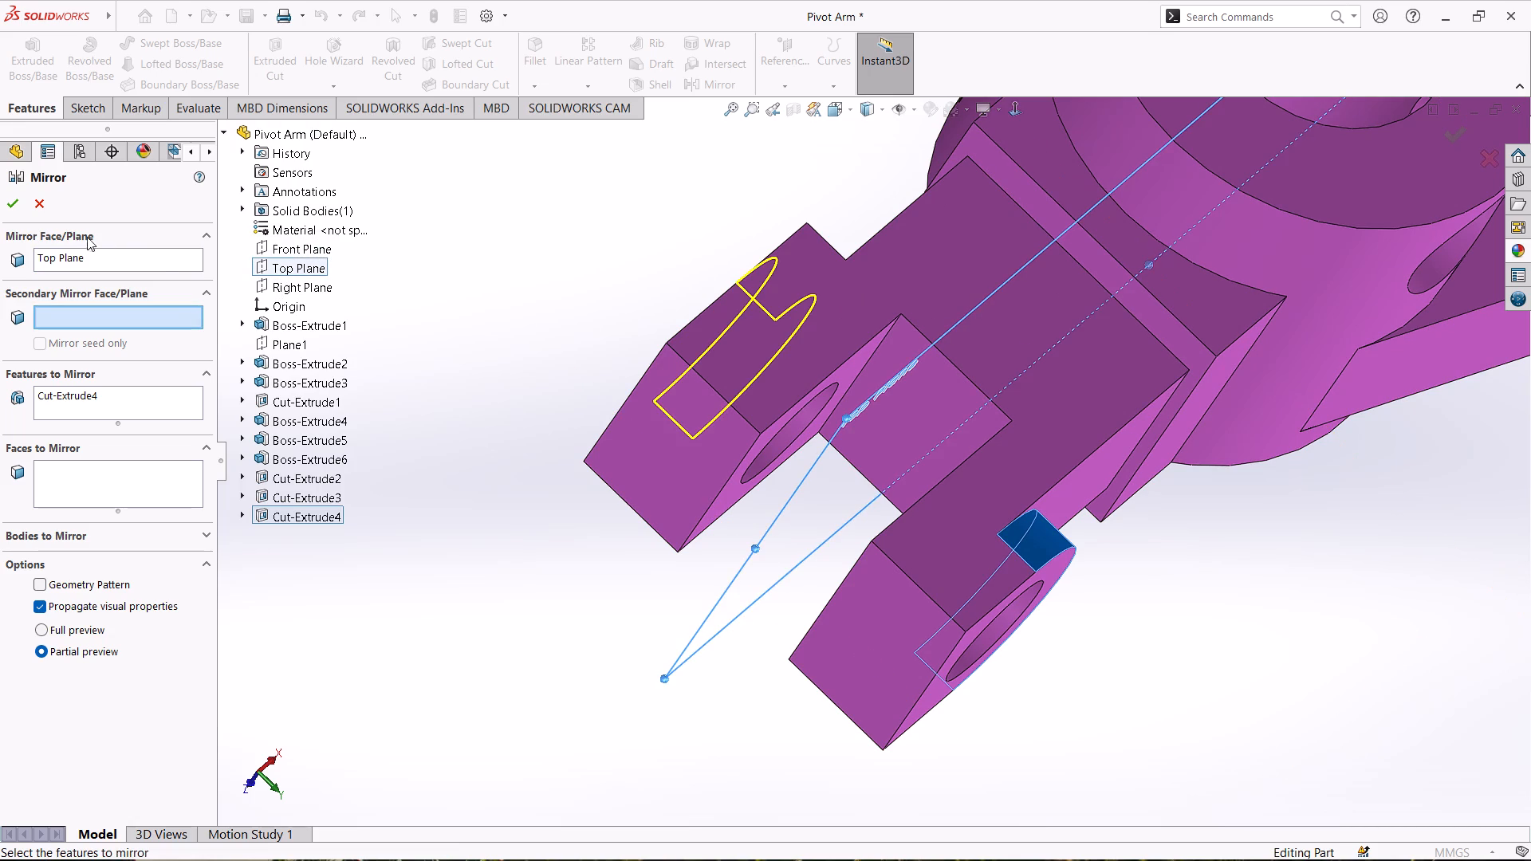
click(16, 206)
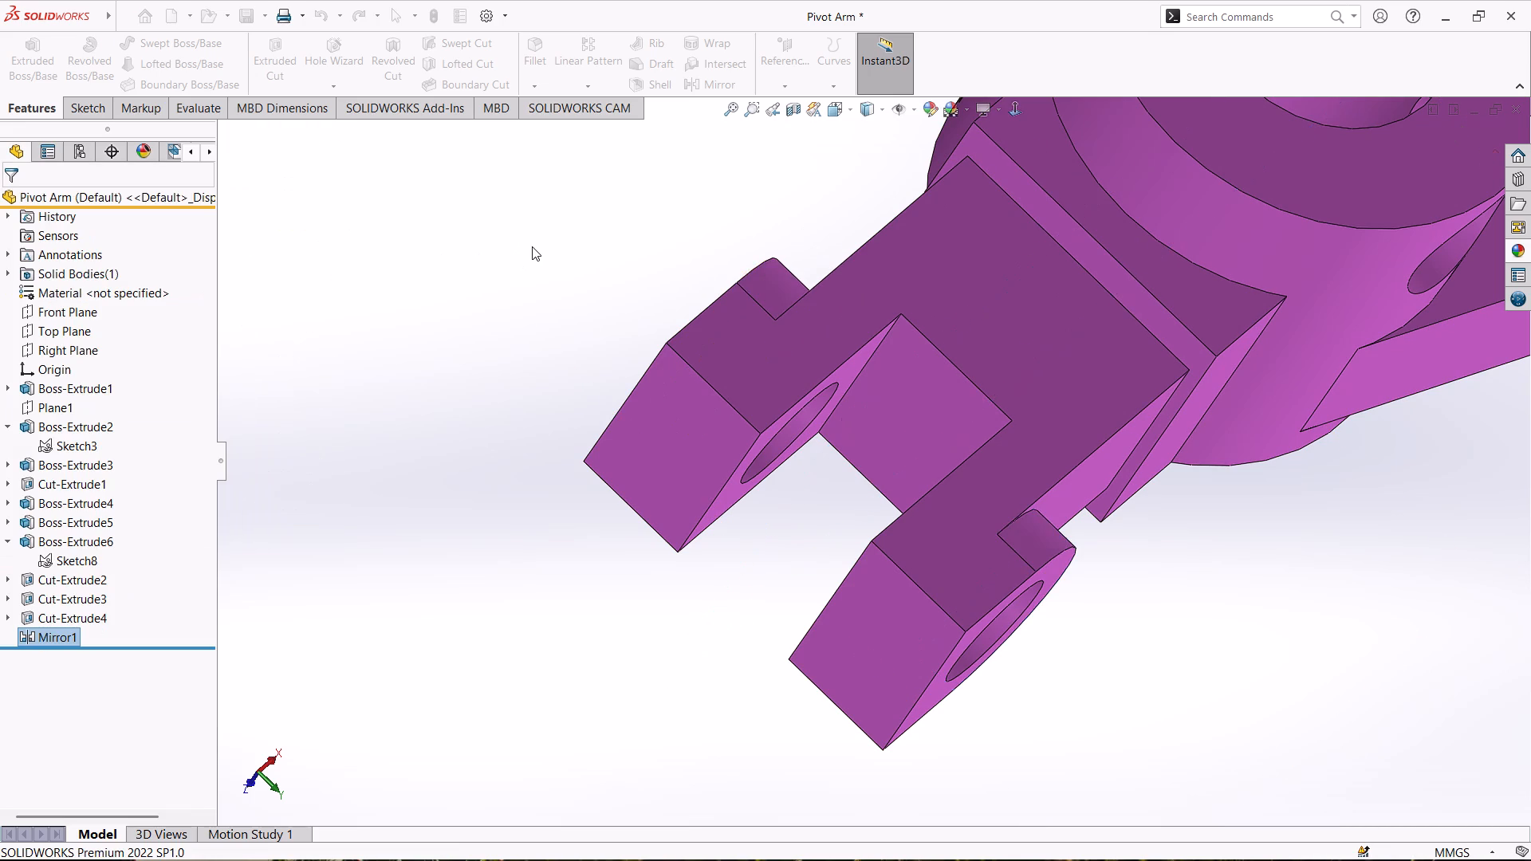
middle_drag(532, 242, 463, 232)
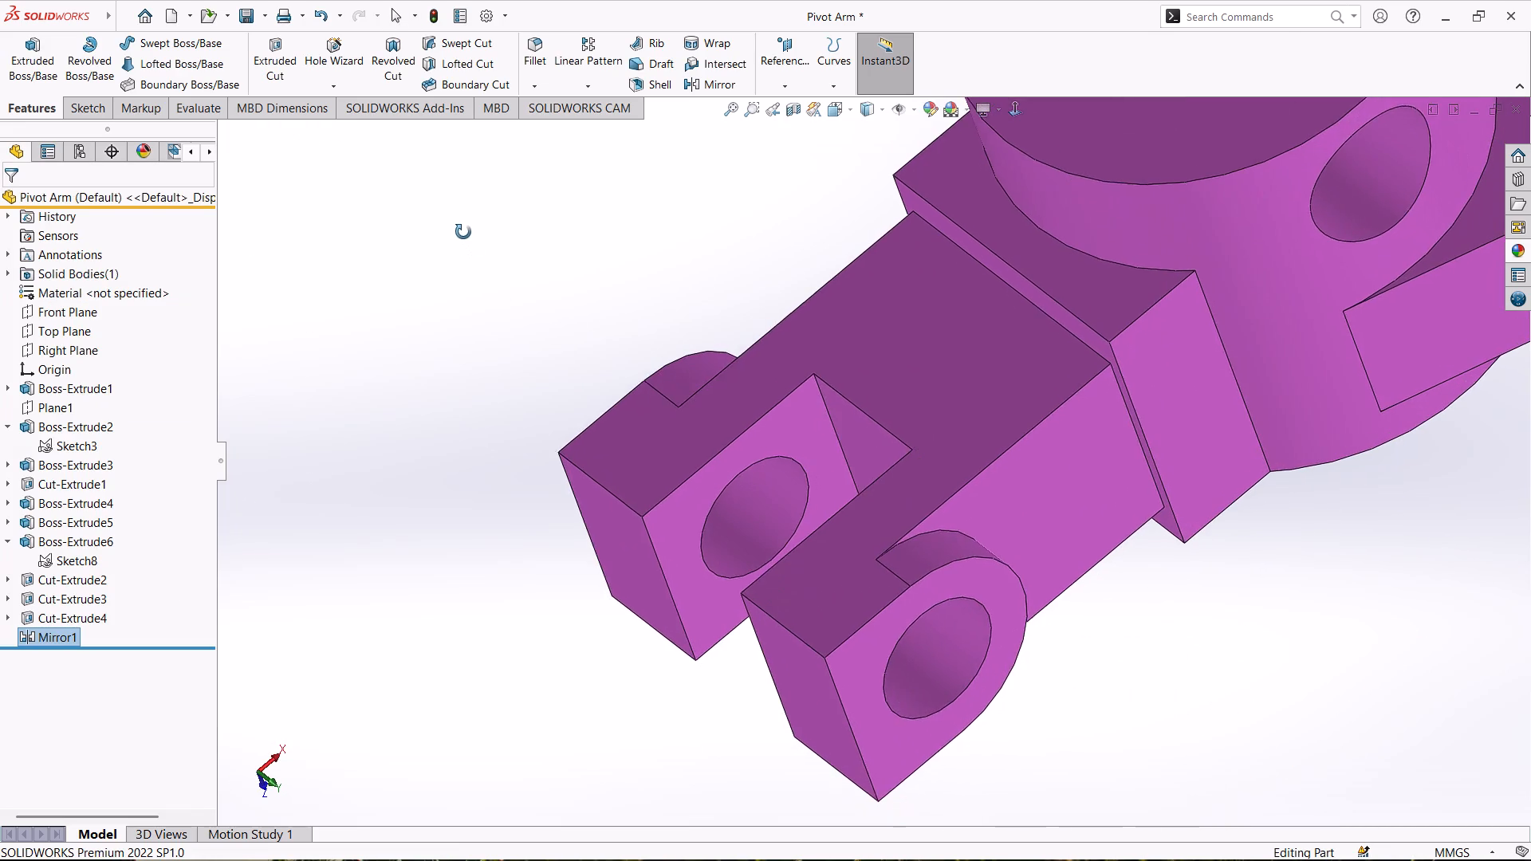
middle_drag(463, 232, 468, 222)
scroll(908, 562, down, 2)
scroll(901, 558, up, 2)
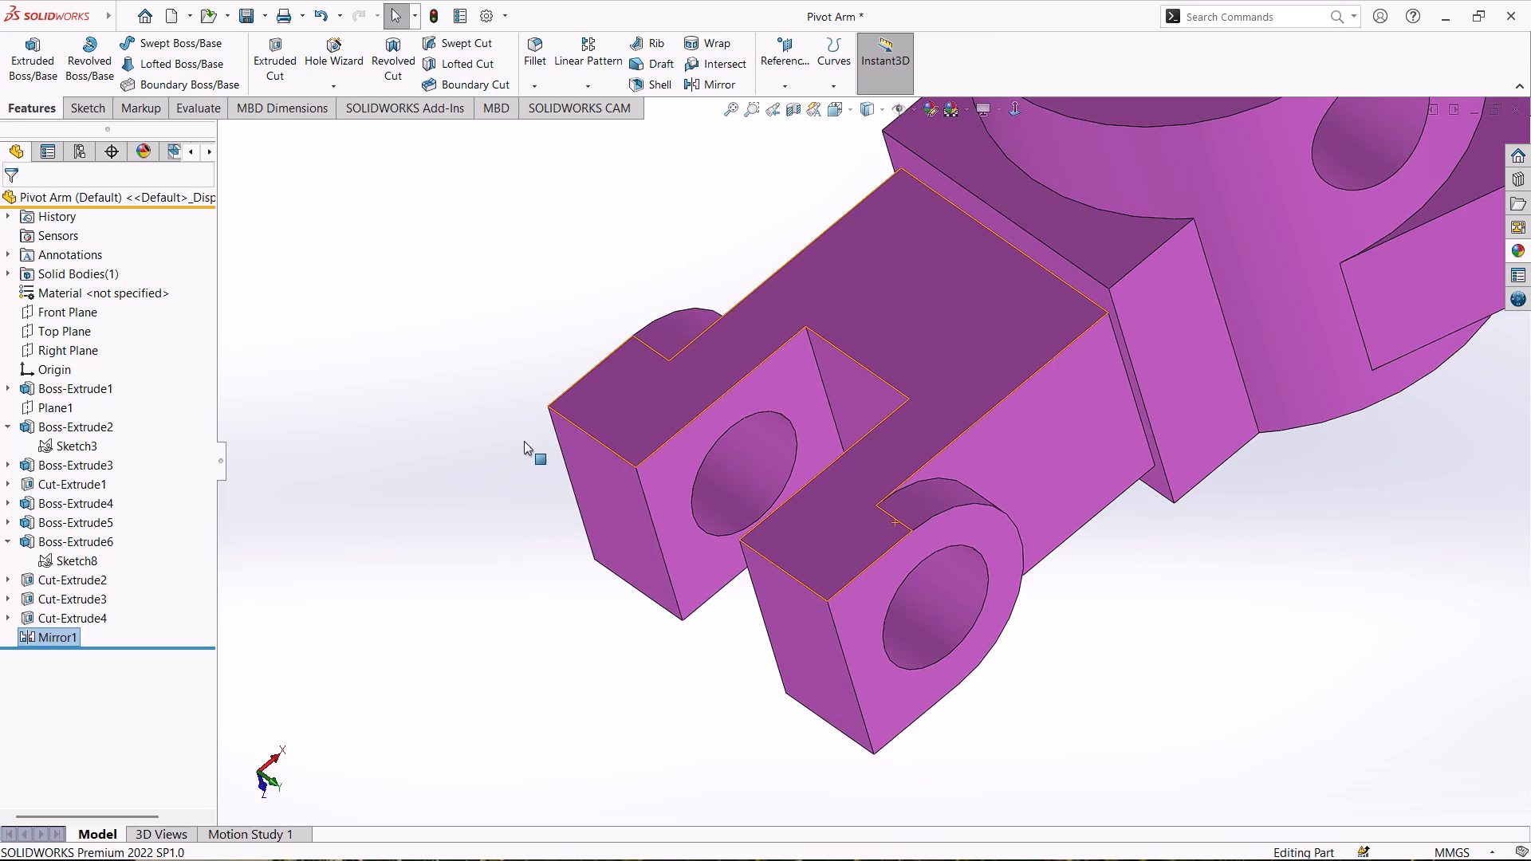
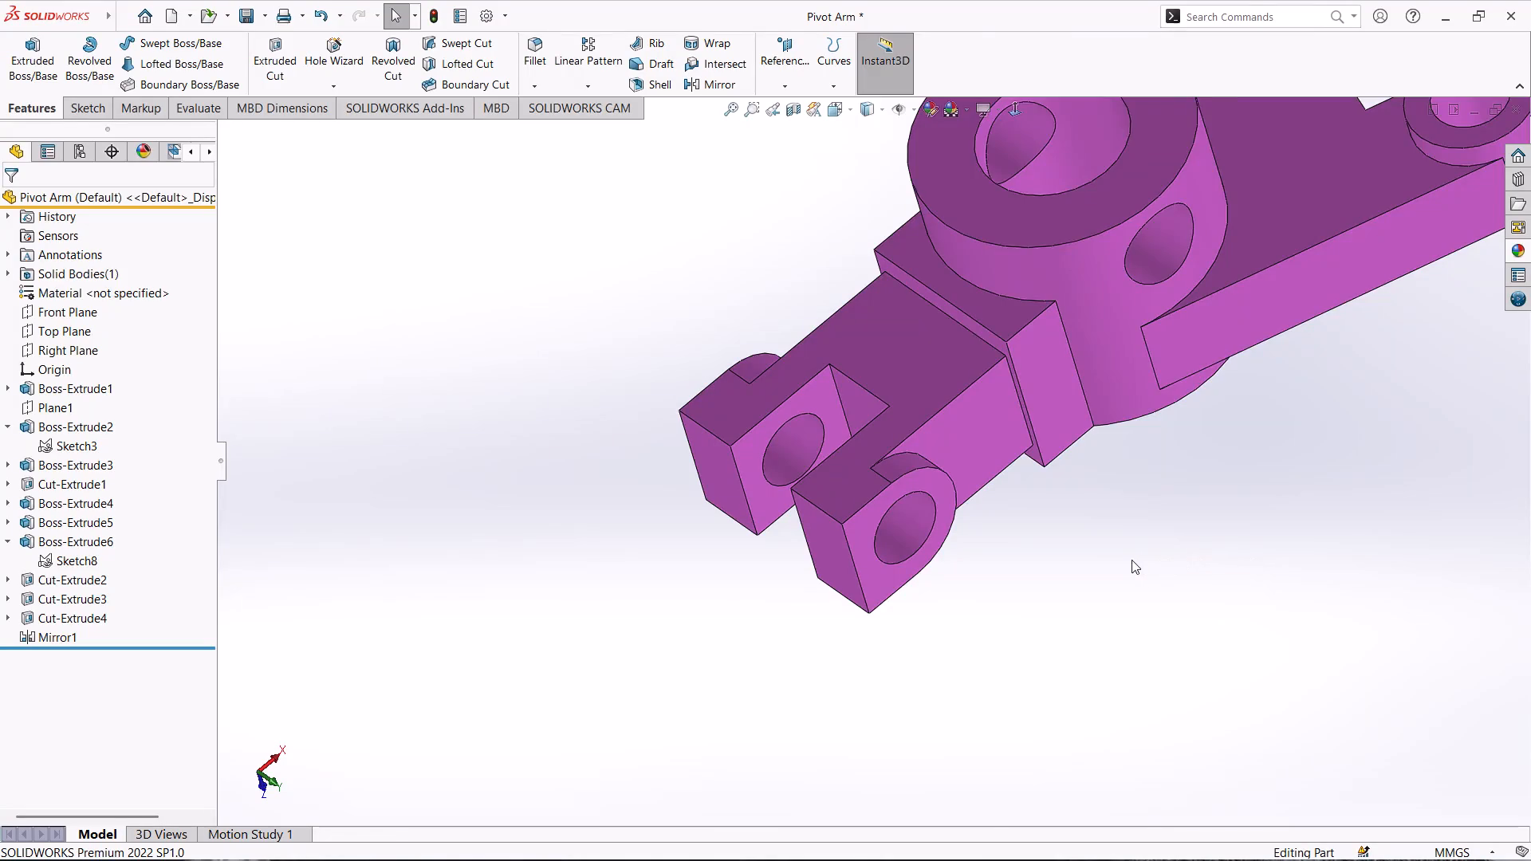
Apply a full round fillet to the nearer lug's end, using its end face as center and its upper and lower faces as sides.
scroll(1130, 560, down, 2)
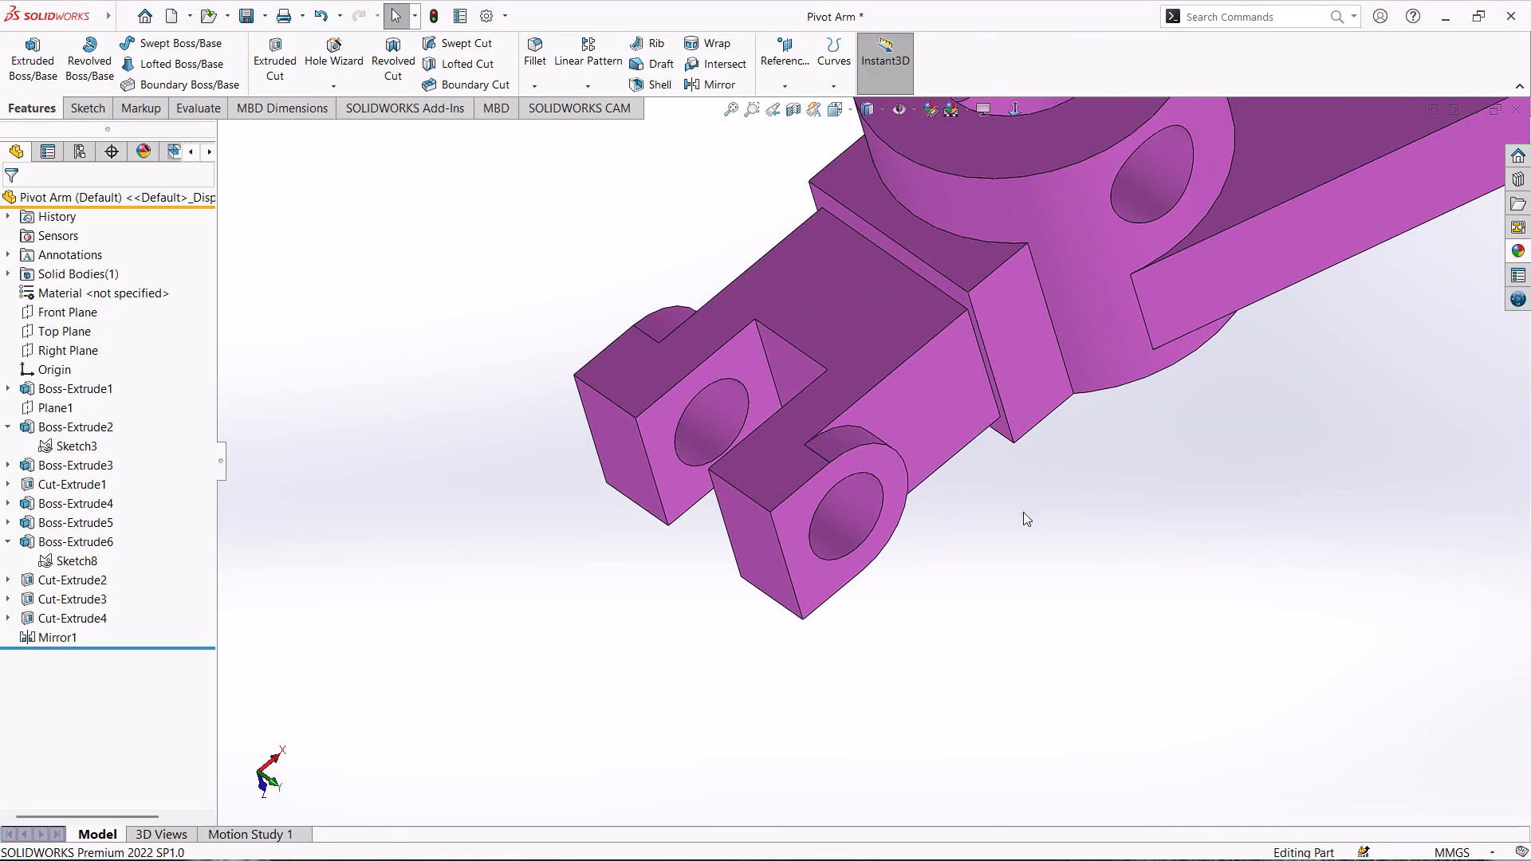
scroll(1062, 450, down, 3)
scroll(1056, 375, up, 4)
scroll(994, 352, up, 3)
middle_drag(1001, 462, 1016, 462)
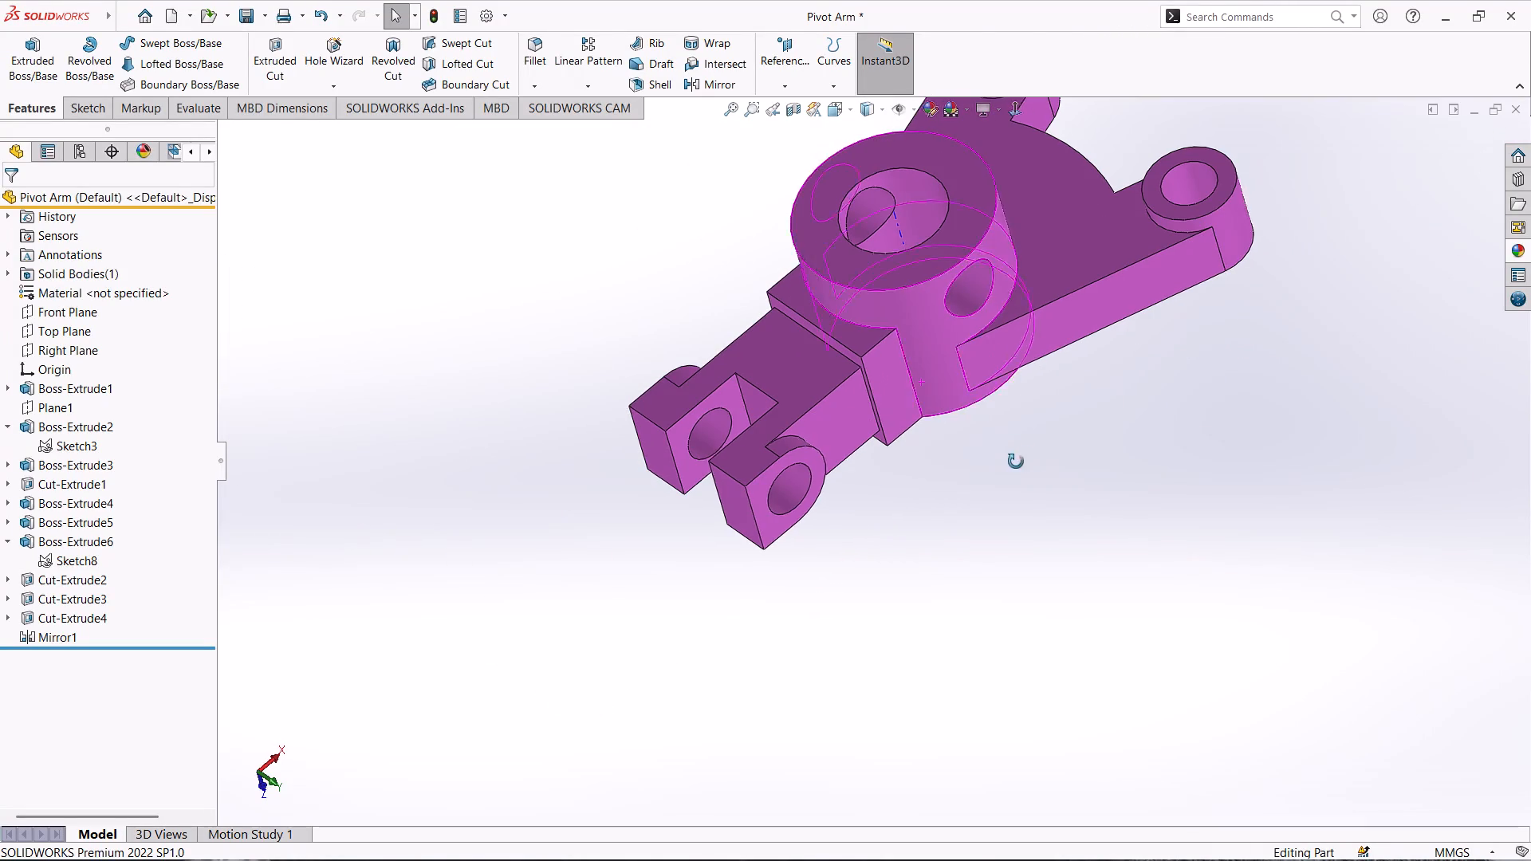
middle_drag(1016, 462, 1012, 429)
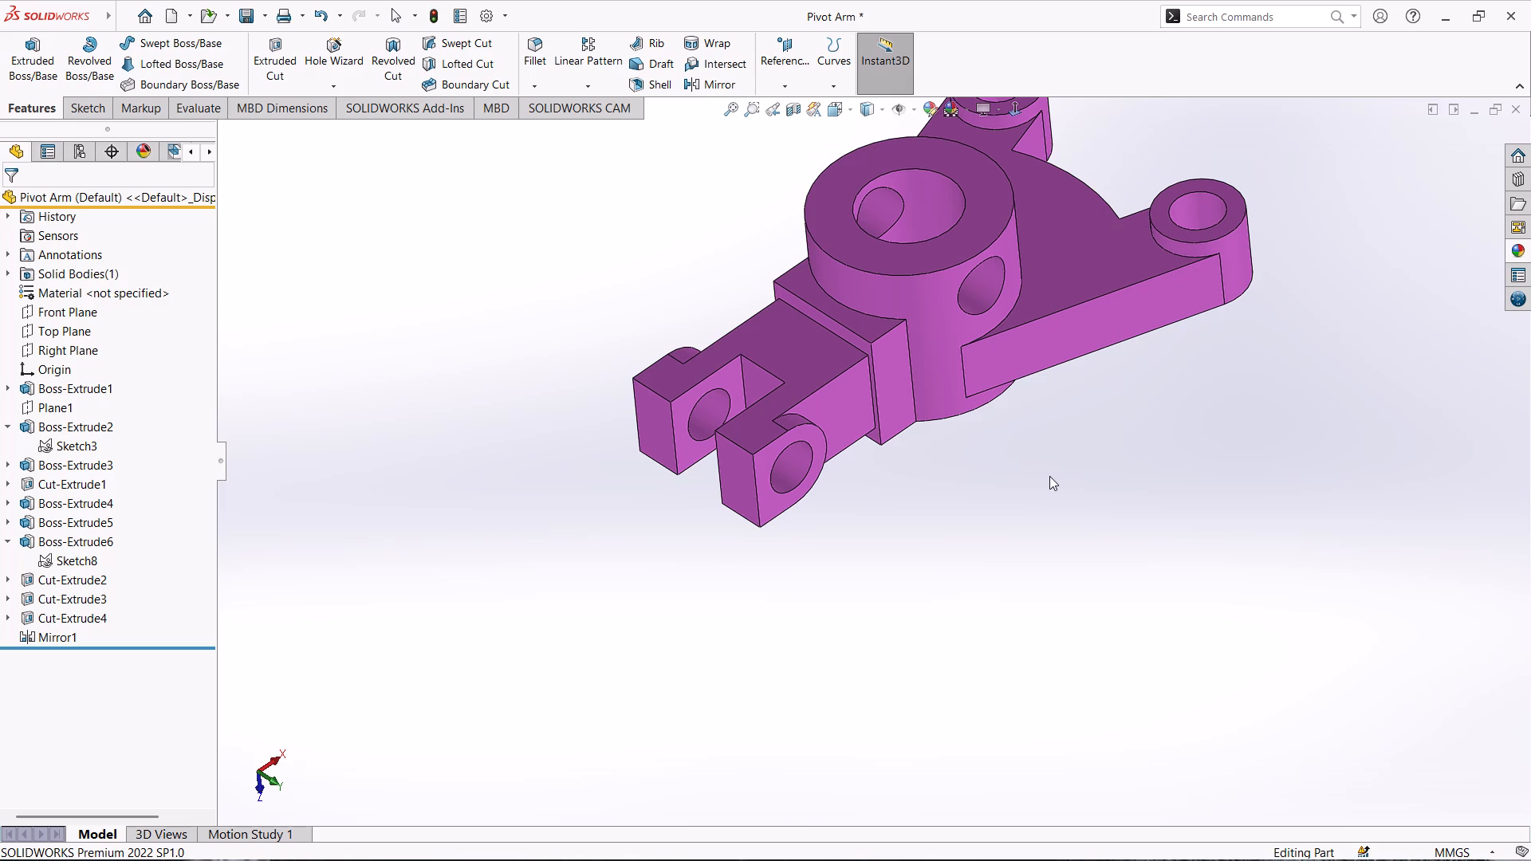
click(537, 53)
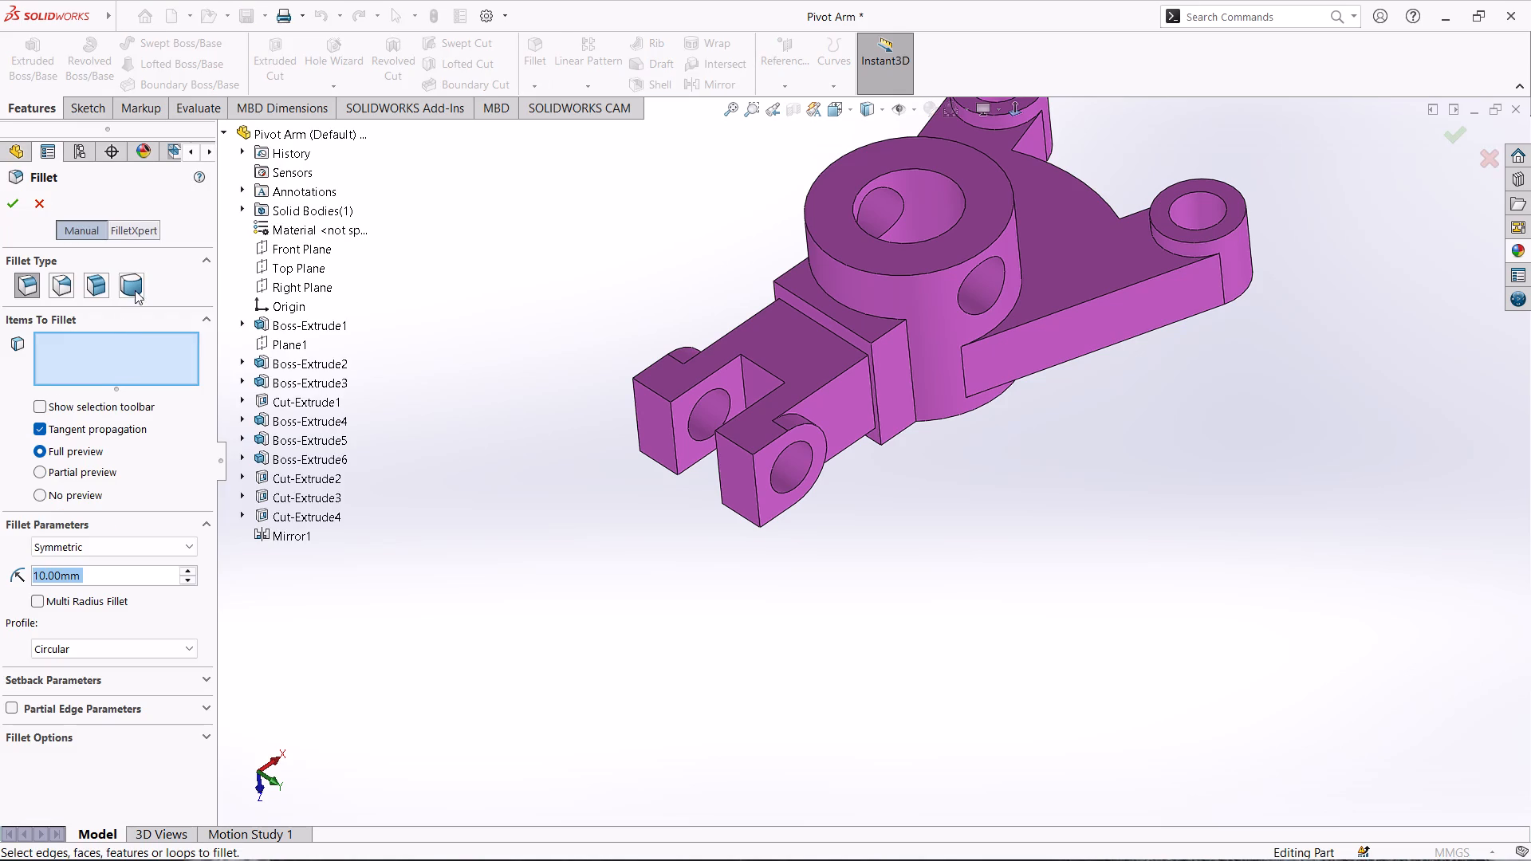
click(141, 285)
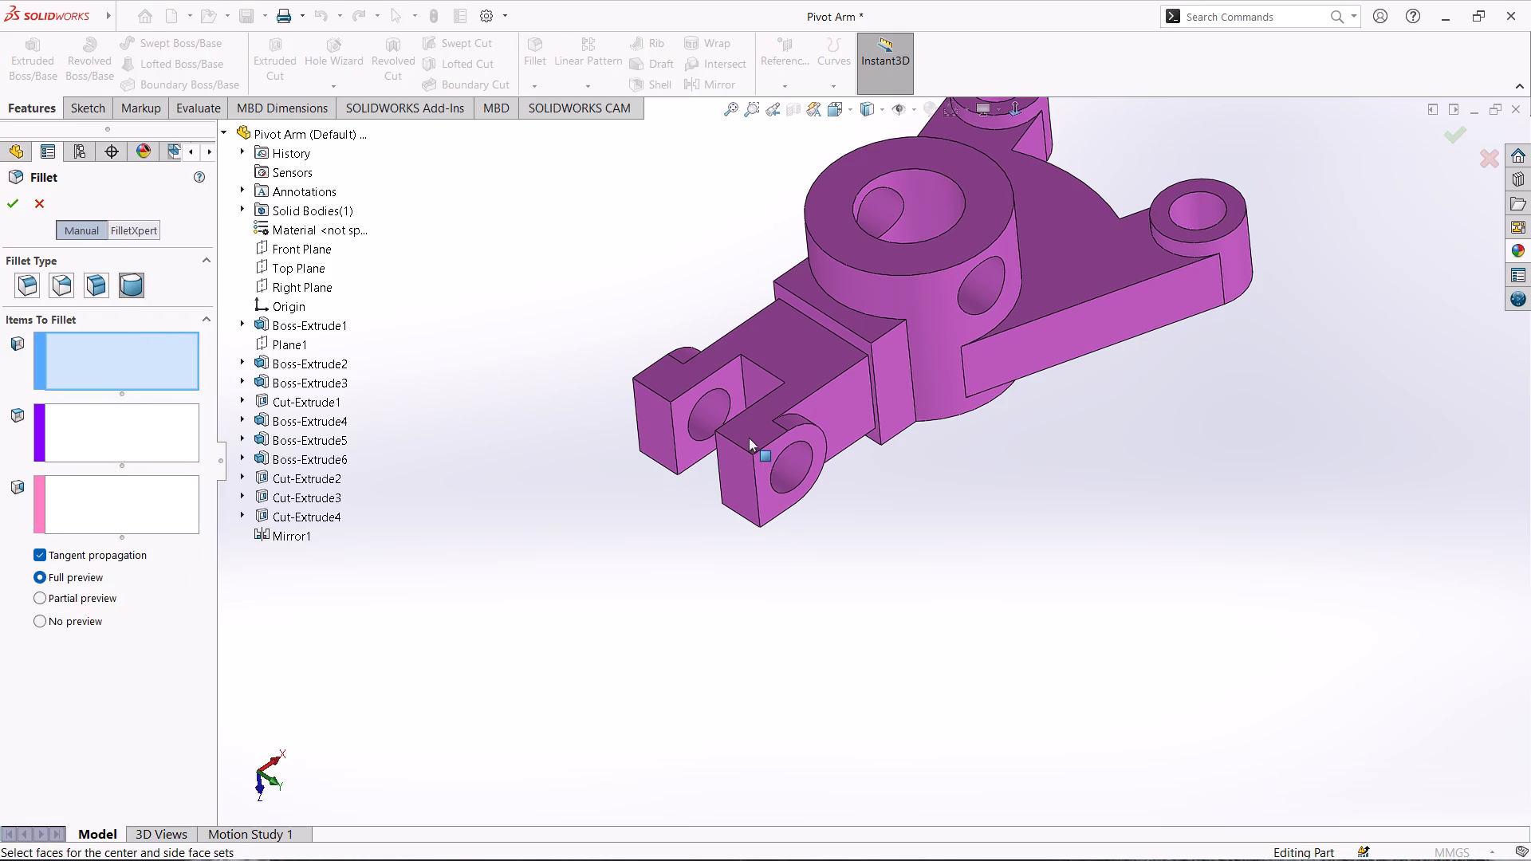
click(749, 430)
click(92, 428)
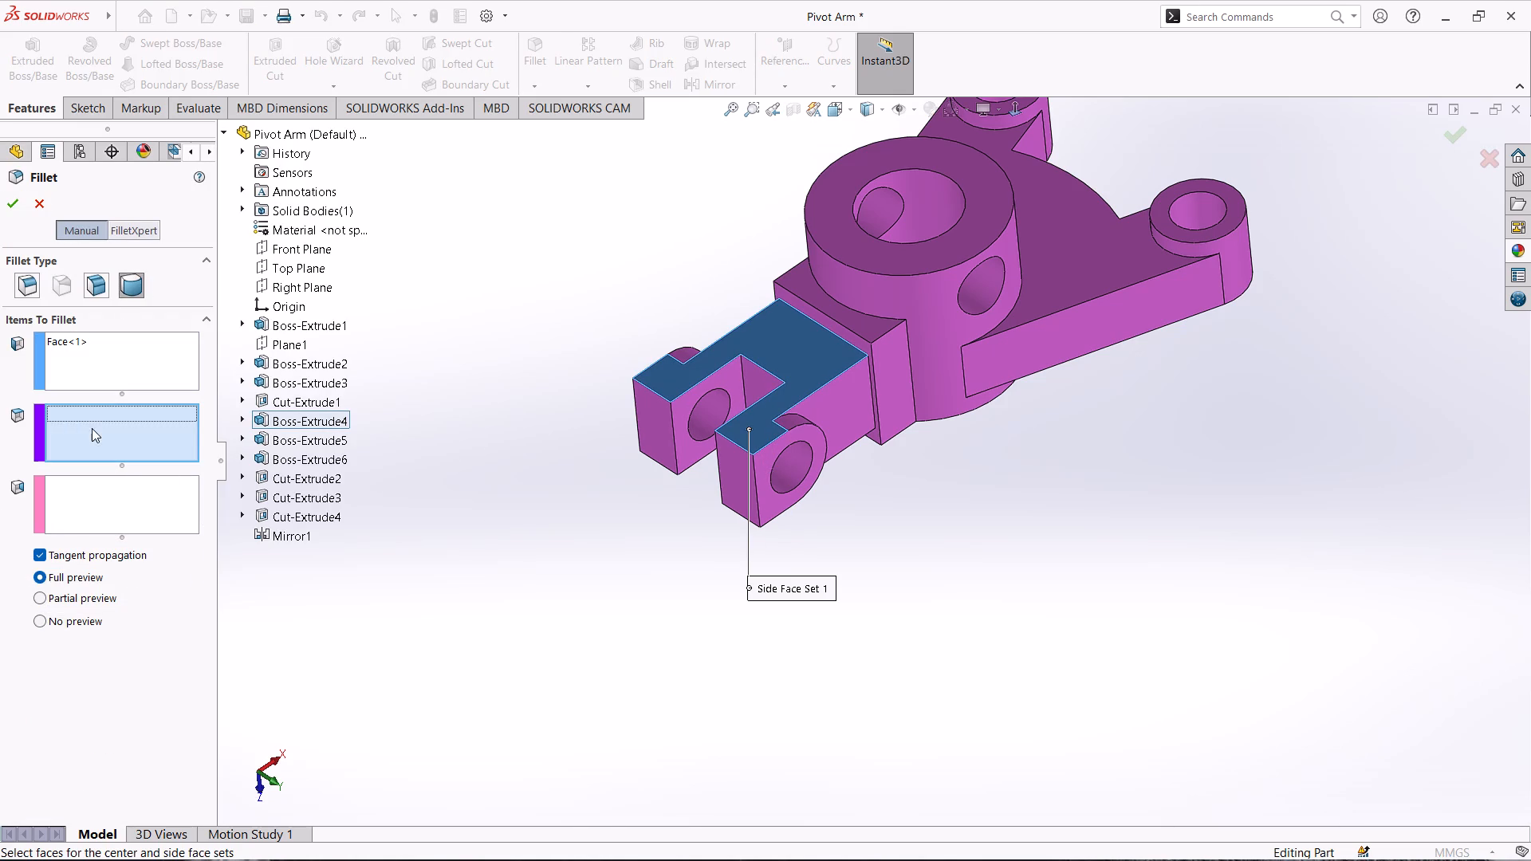
click(725, 478)
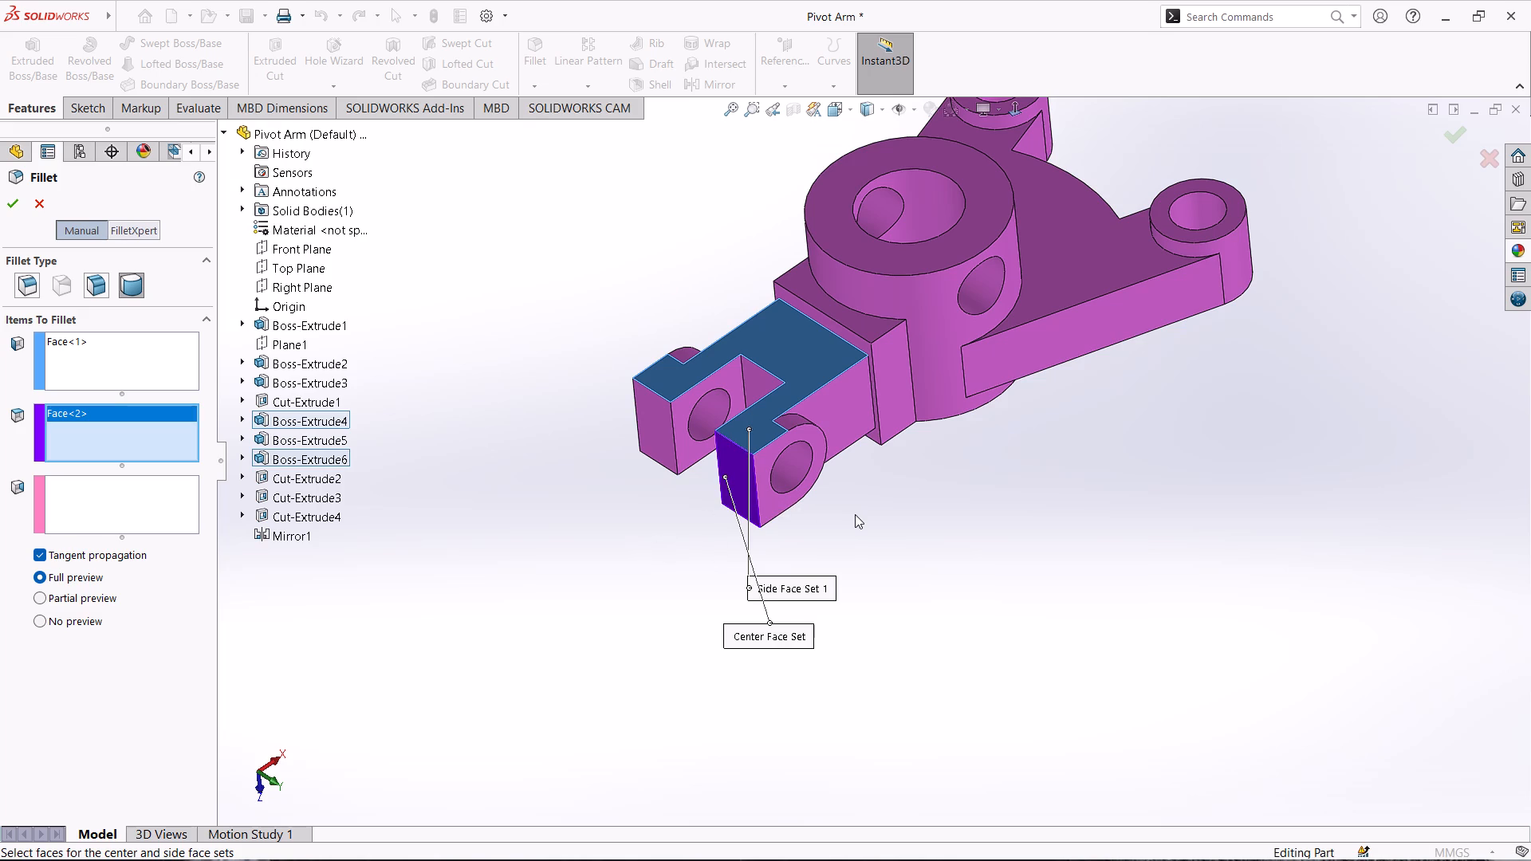
middle_drag(855, 514, 739, 297)
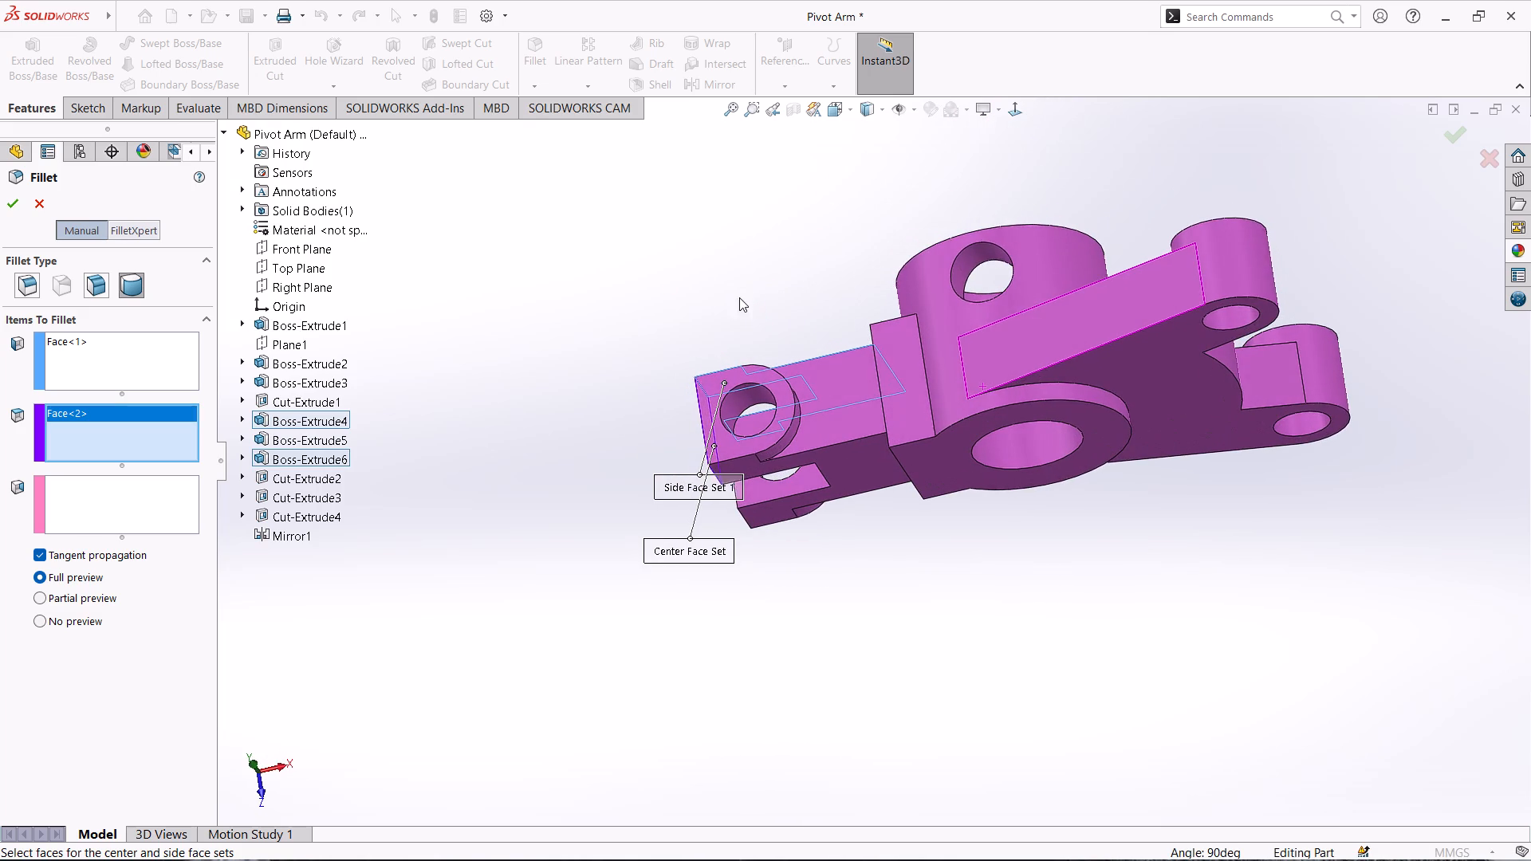
click(96, 497)
scroll(860, 552, down, 3)
click(640, 391)
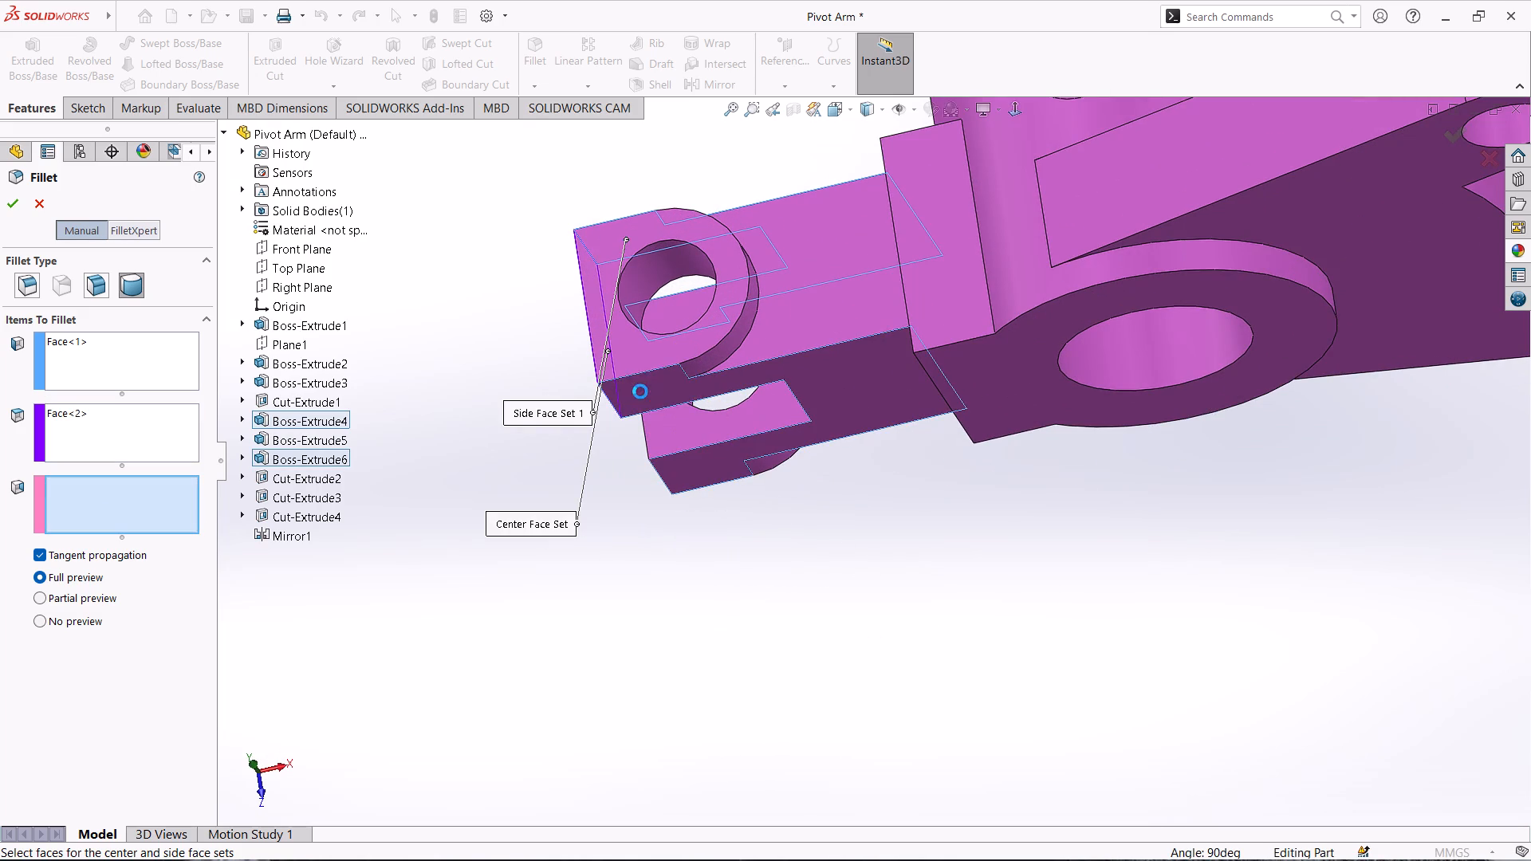
middle_drag(444, 260, 517, 433)
click(16, 199)
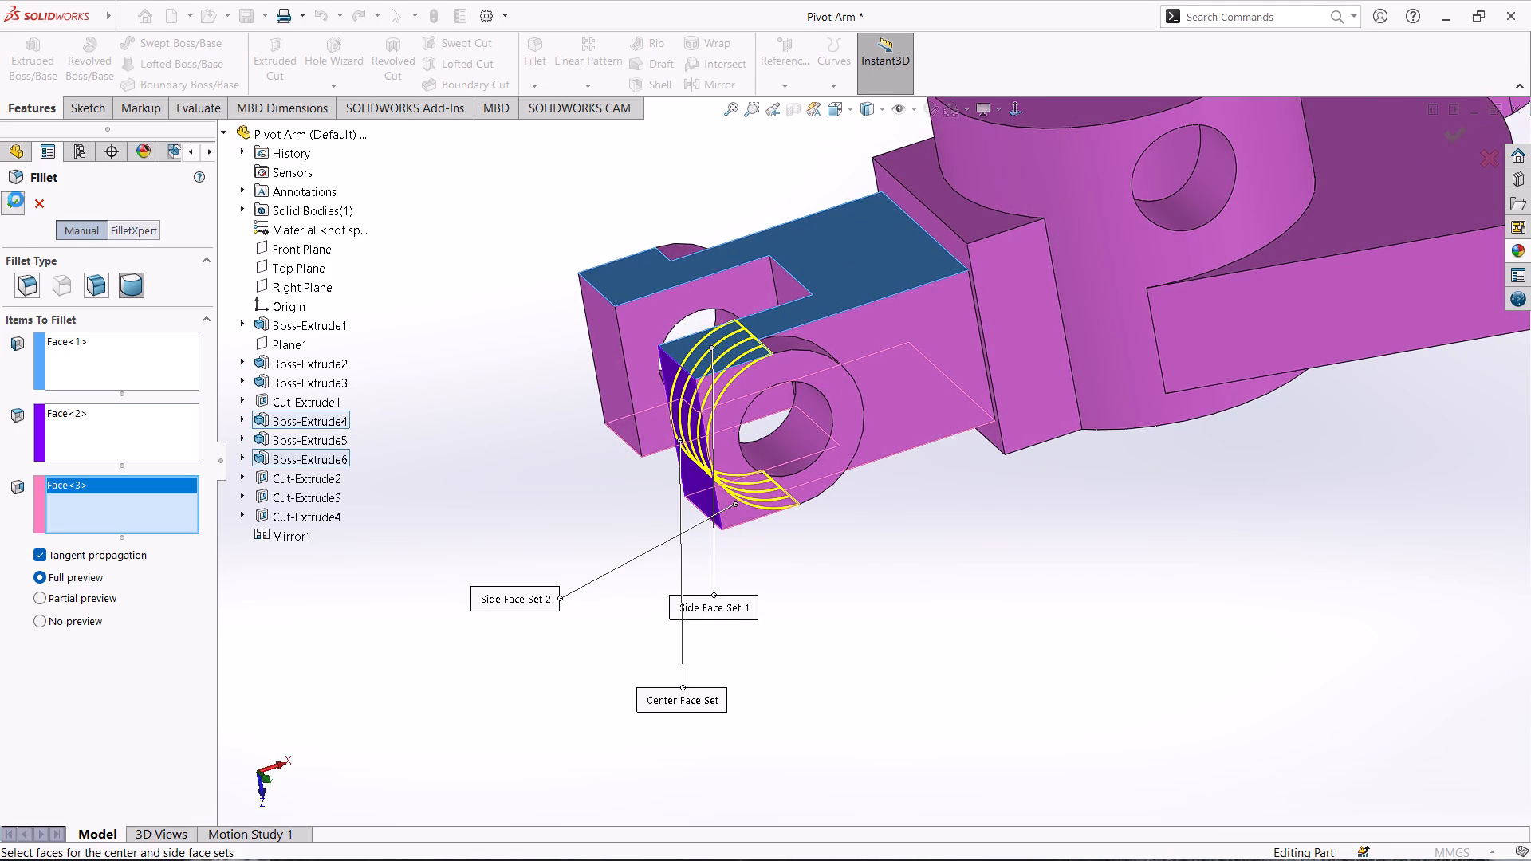
Examine the nearer lug's rounded end and its adjoining corner cut from several angles.
scroll(674, 493, down, 2)
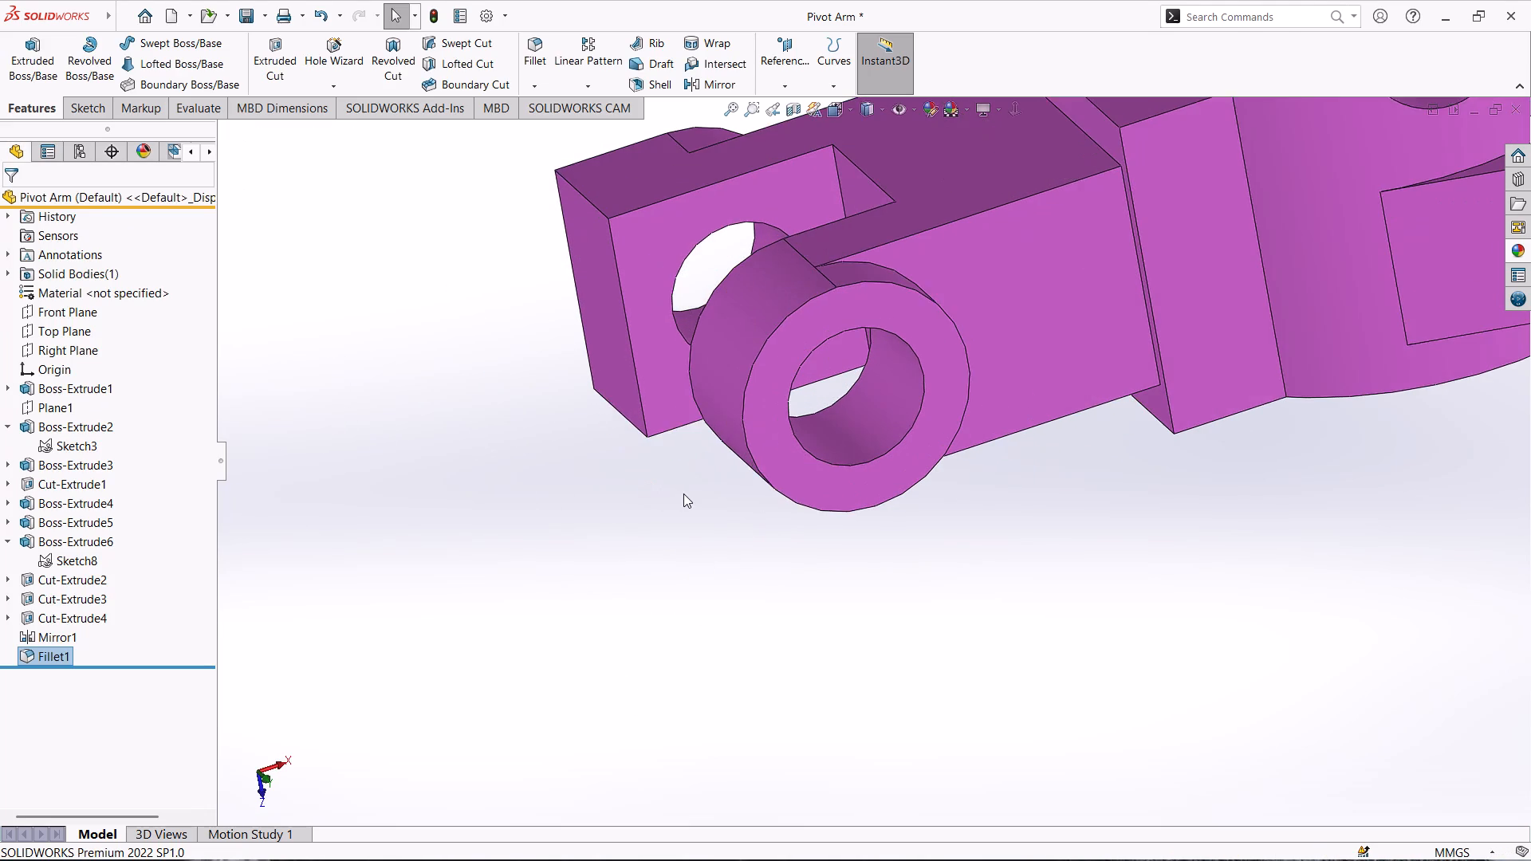
scroll(683, 493, up, 1)
middle_drag(684, 493, 648, 403)
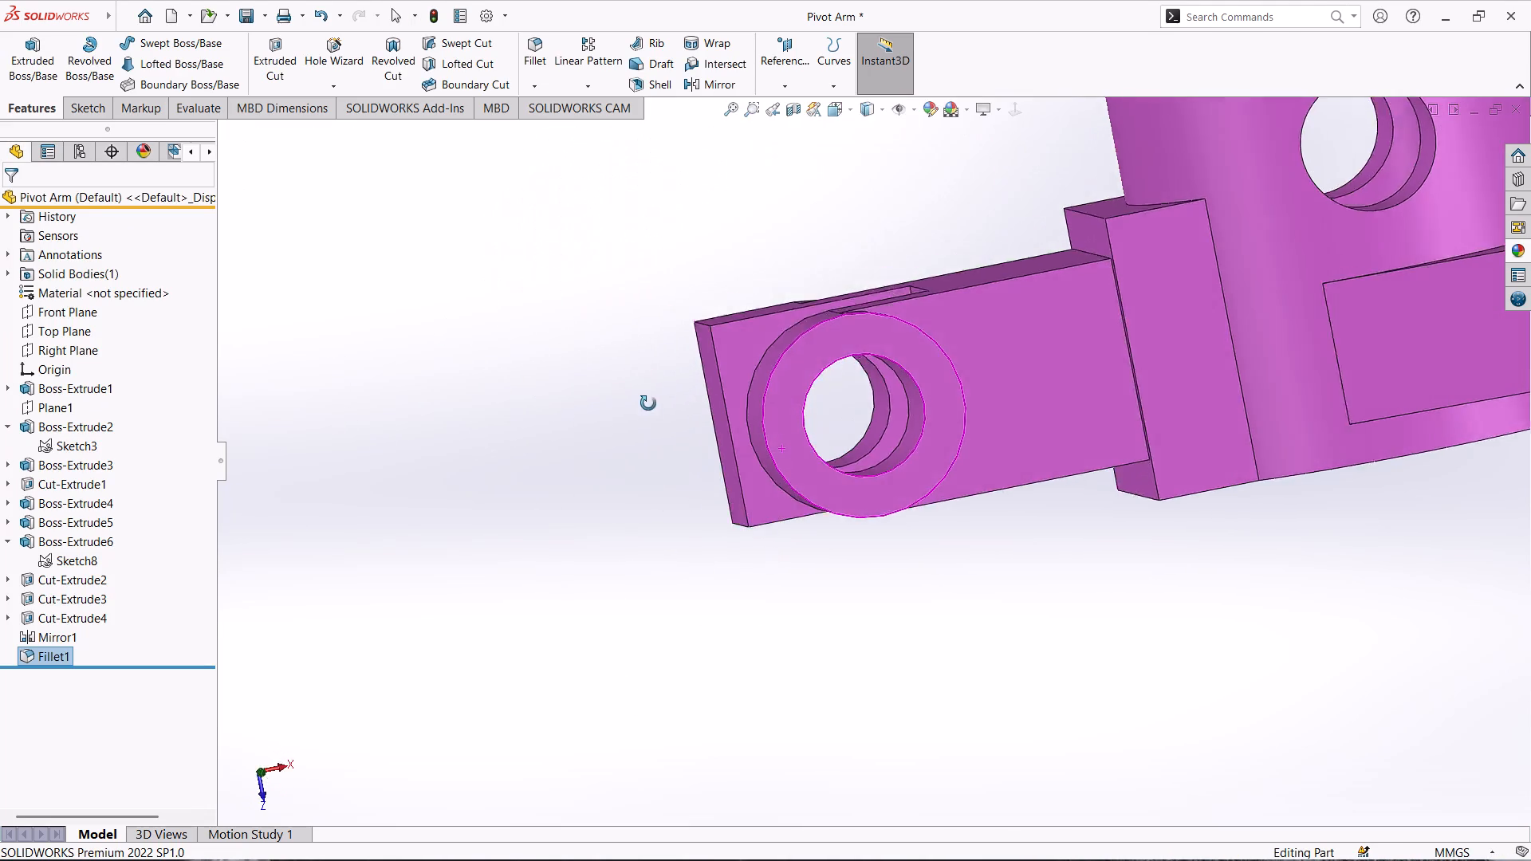
middle_drag(648, 403, 783, 568)
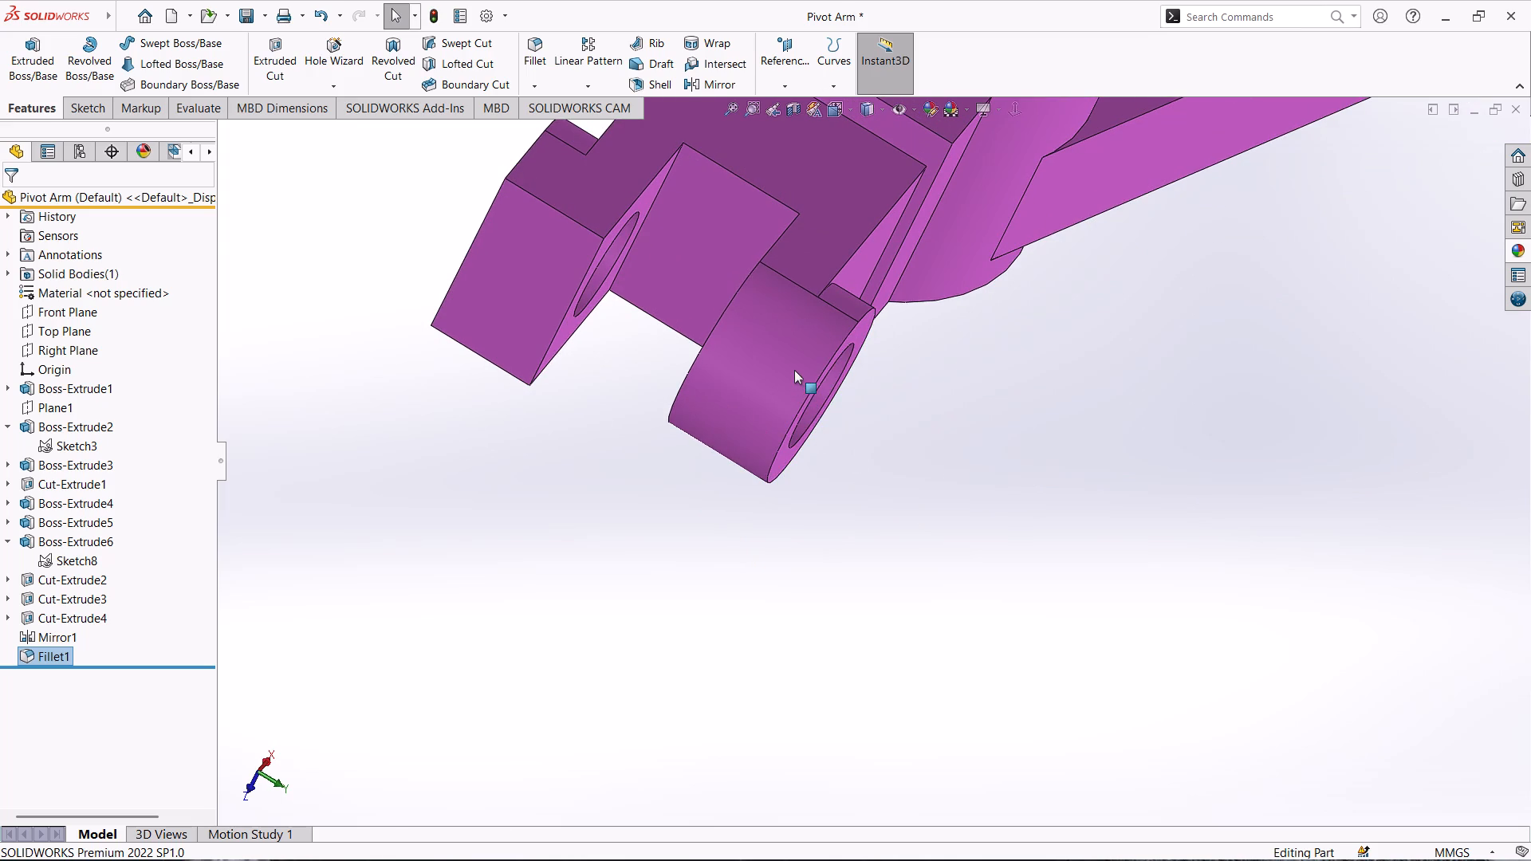
scroll(794, 369, up, 2)
scroll(794, 369, down, 2)
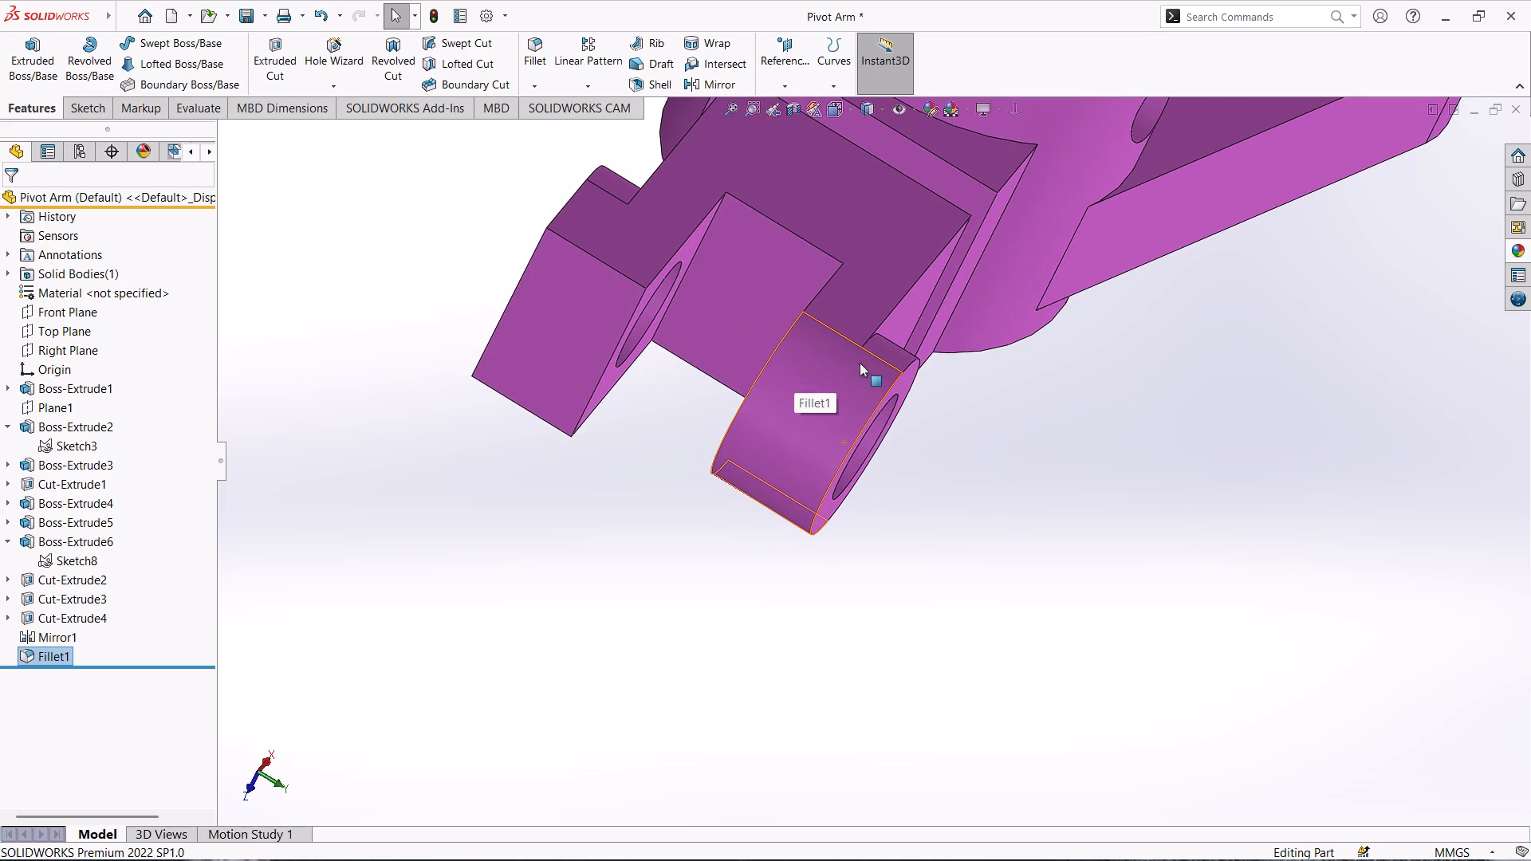
scroll(887, 359, down, 1)
scroll(887, 359, up, 2)
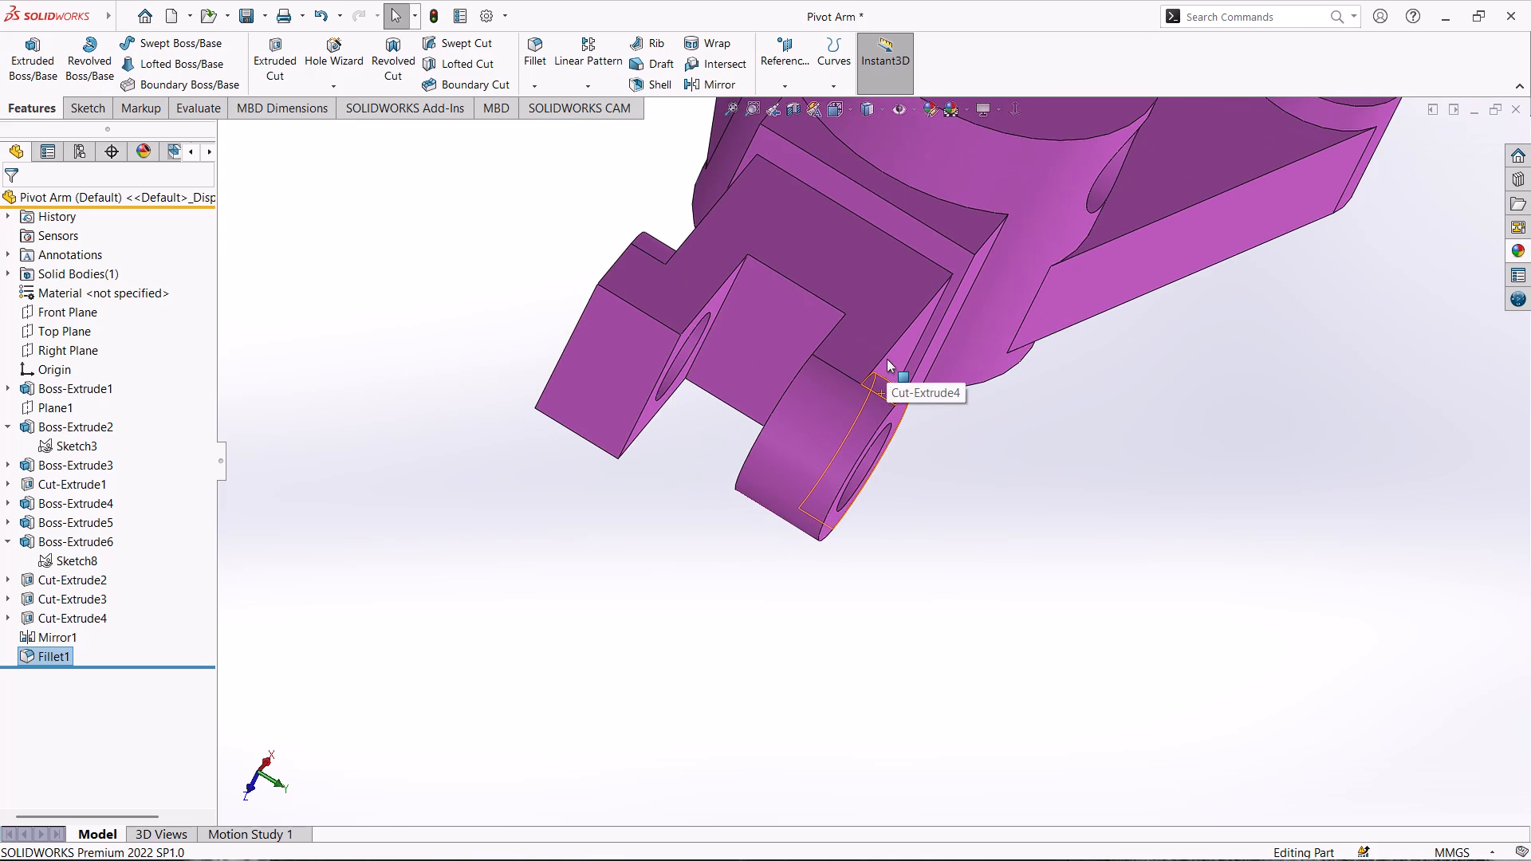
scroll(1171, 328, down, 3)
scroll(1134, 331, up, 6)
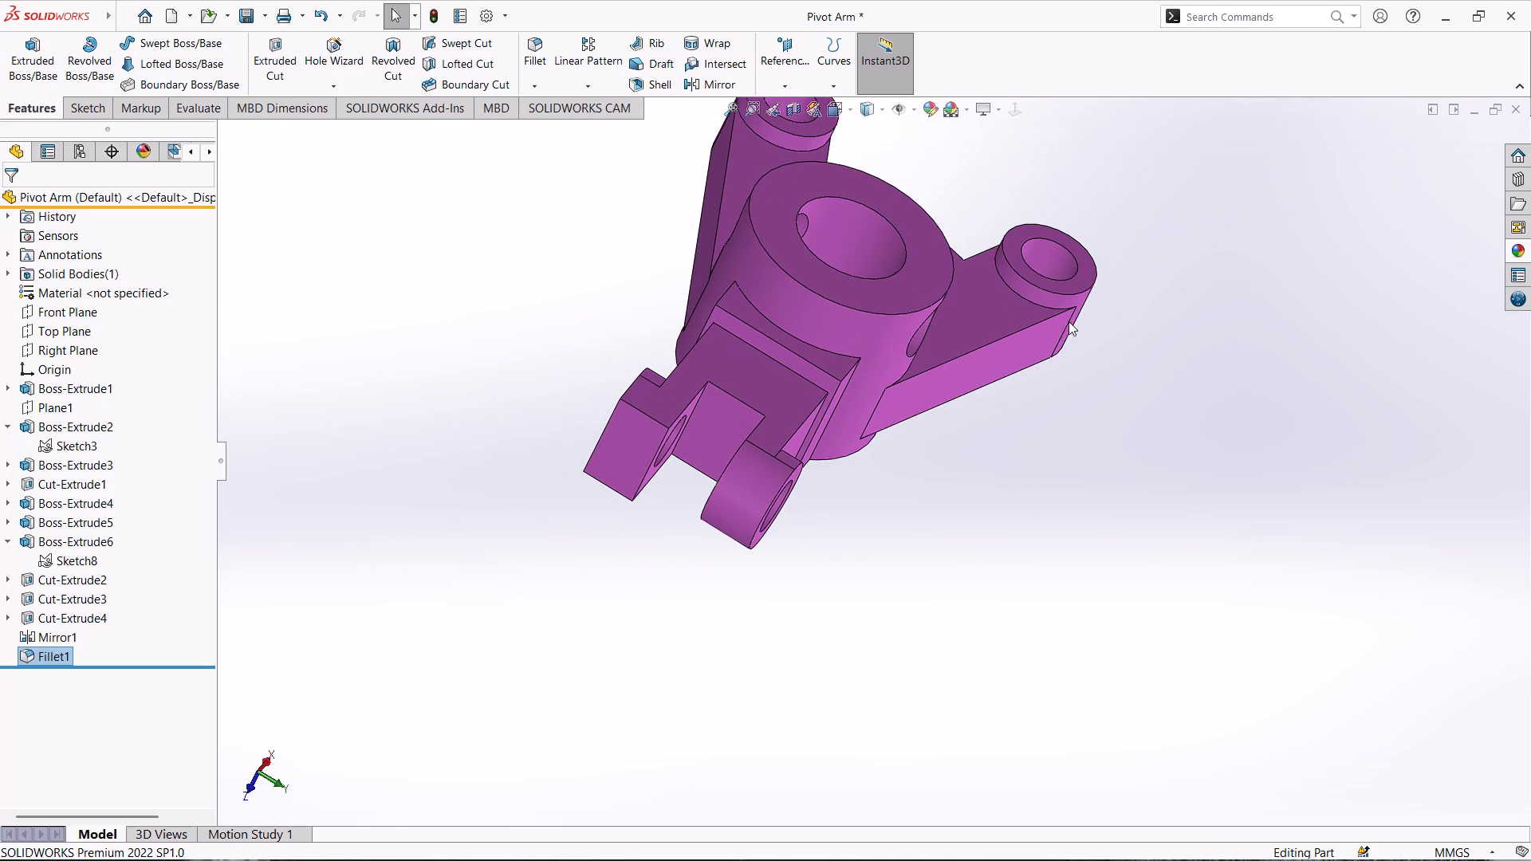
Apply a full round fillet to the opposite lug's end, using its end face as center and its upper and lower faces as sides.
middle_drag(1080, 495, 1022, 489)
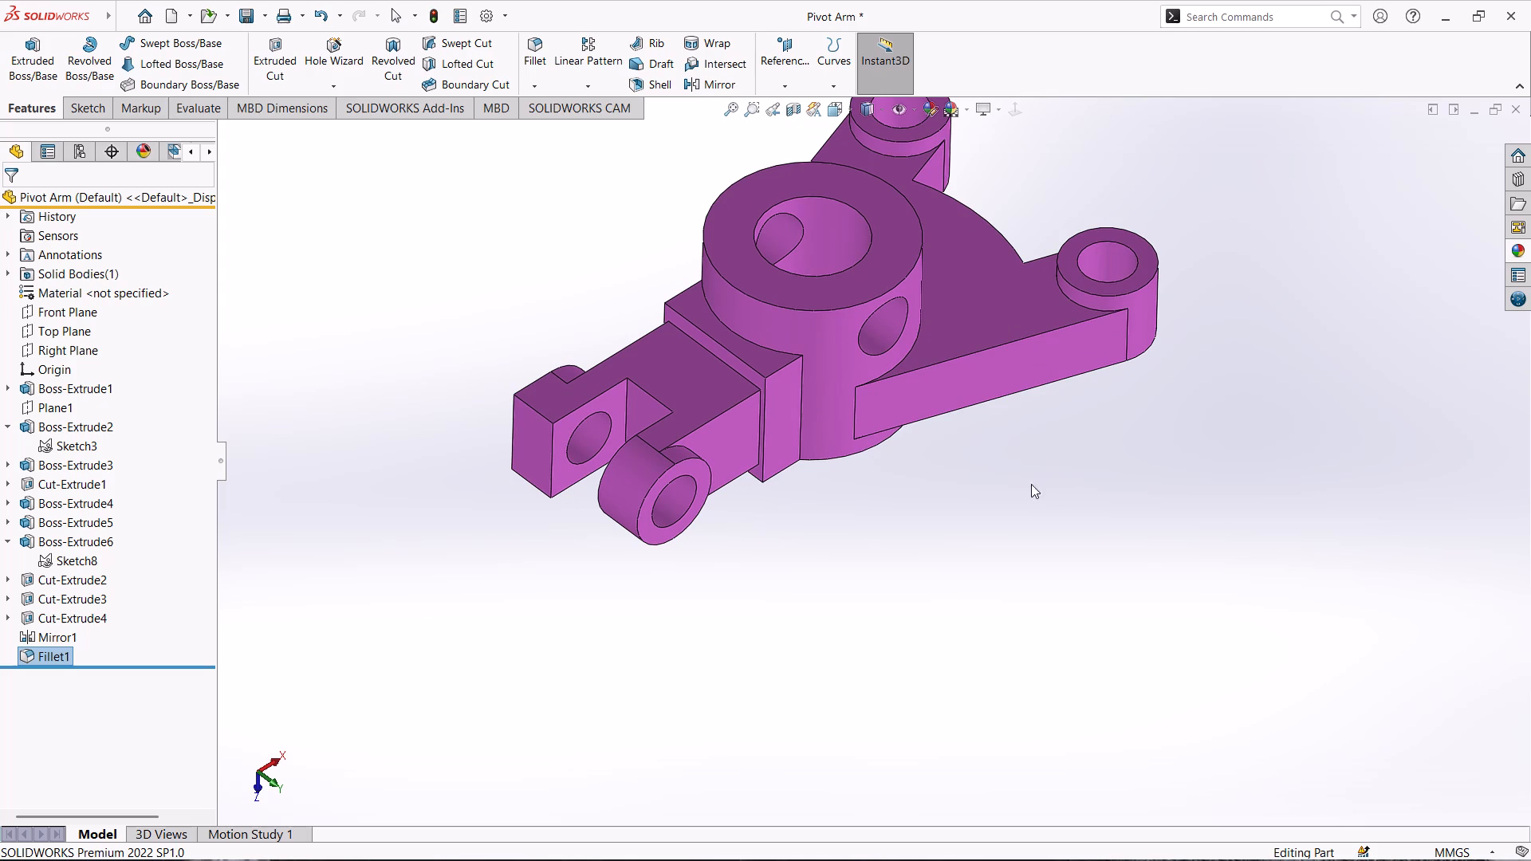
middle_drag(453, 344, 481, 381)
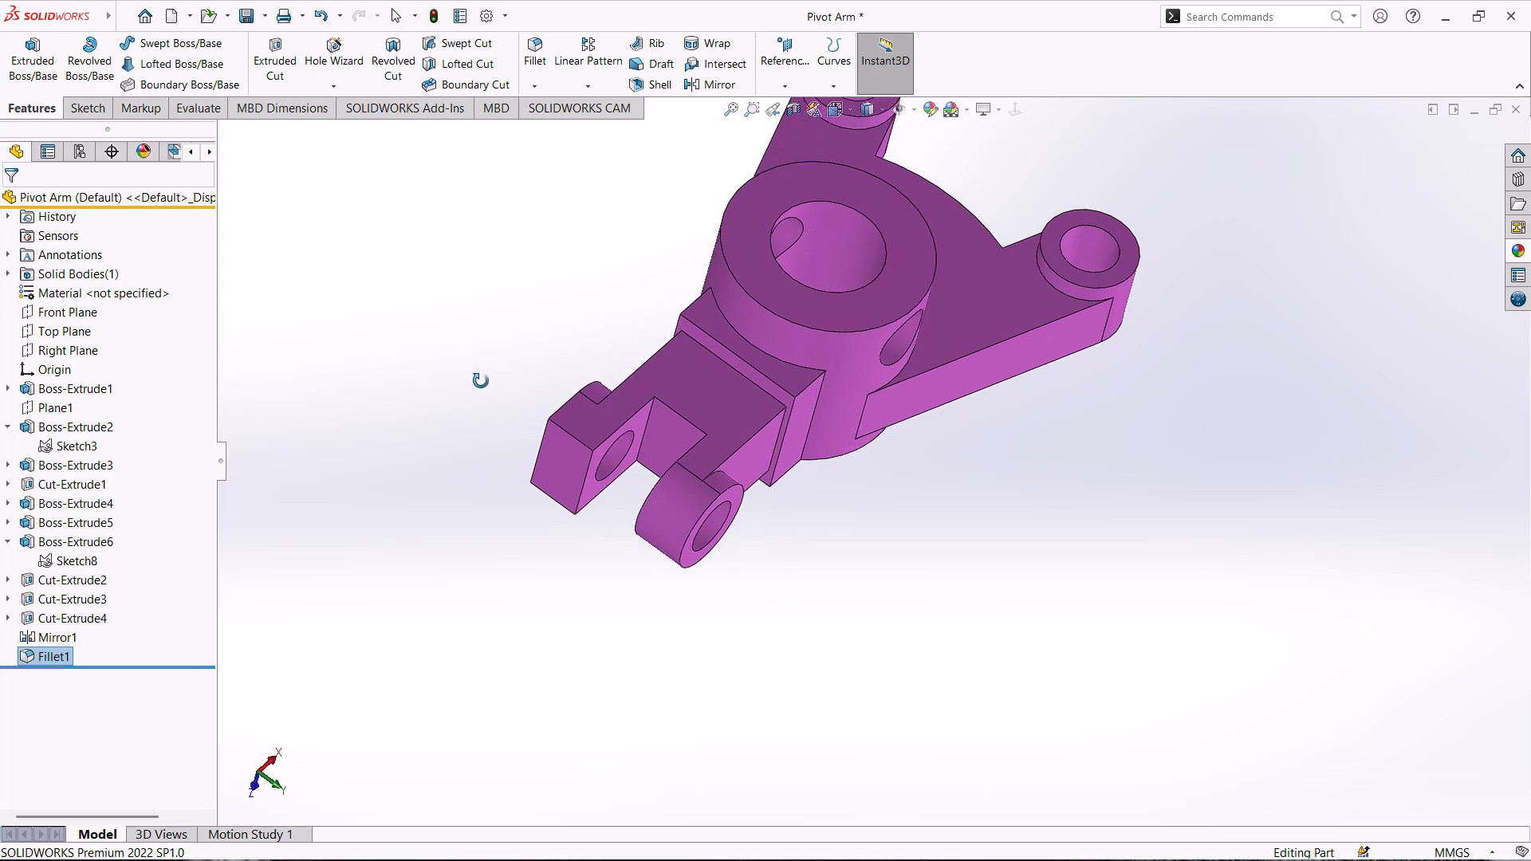
middle_drag(481, 381, 560, 481)
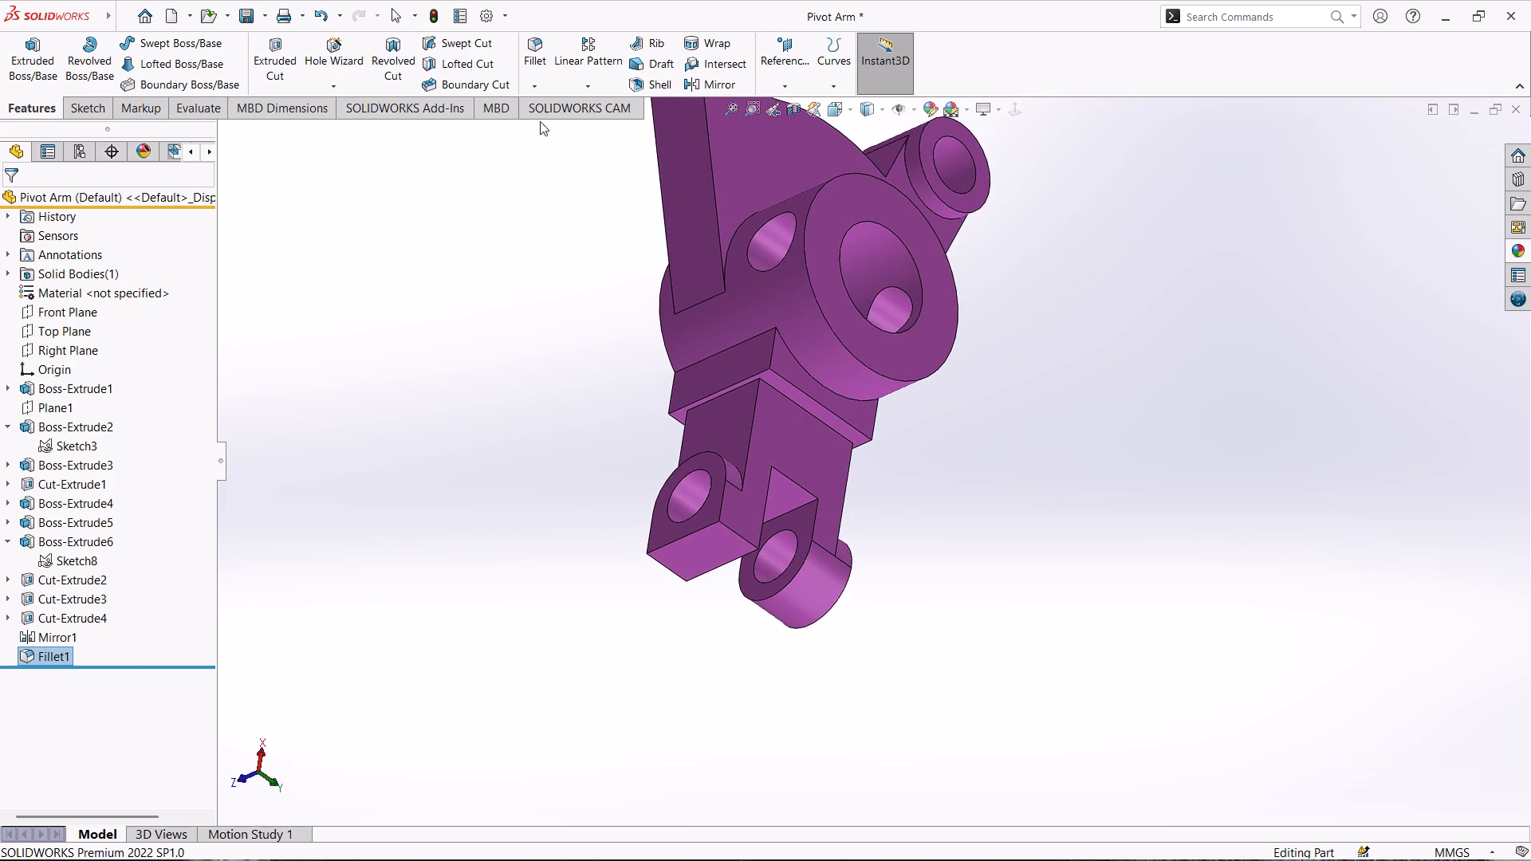
click(545, 50)
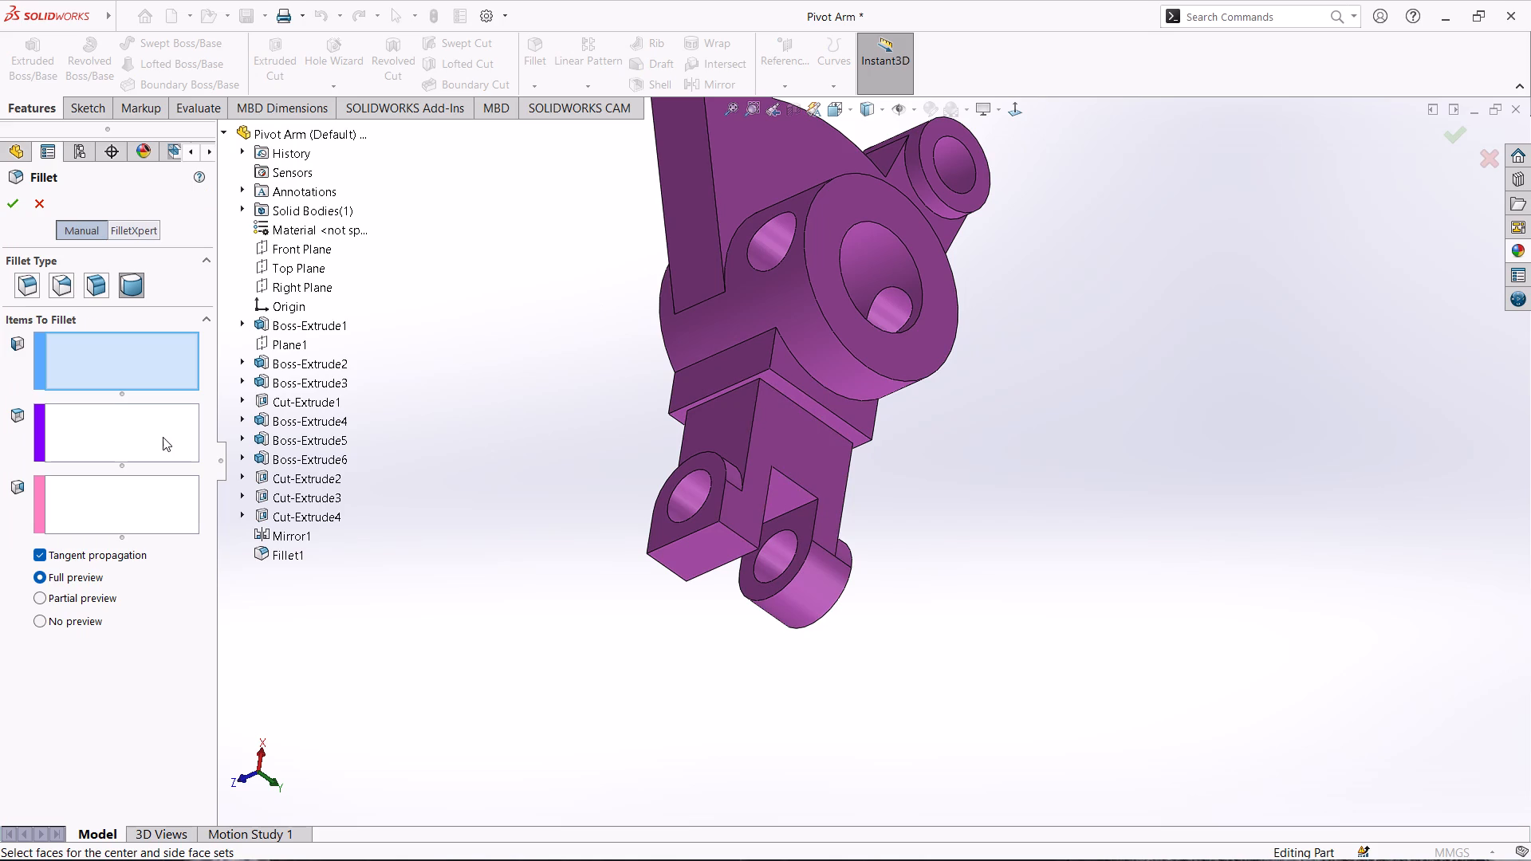
click(133, 356)
click(743, 509)
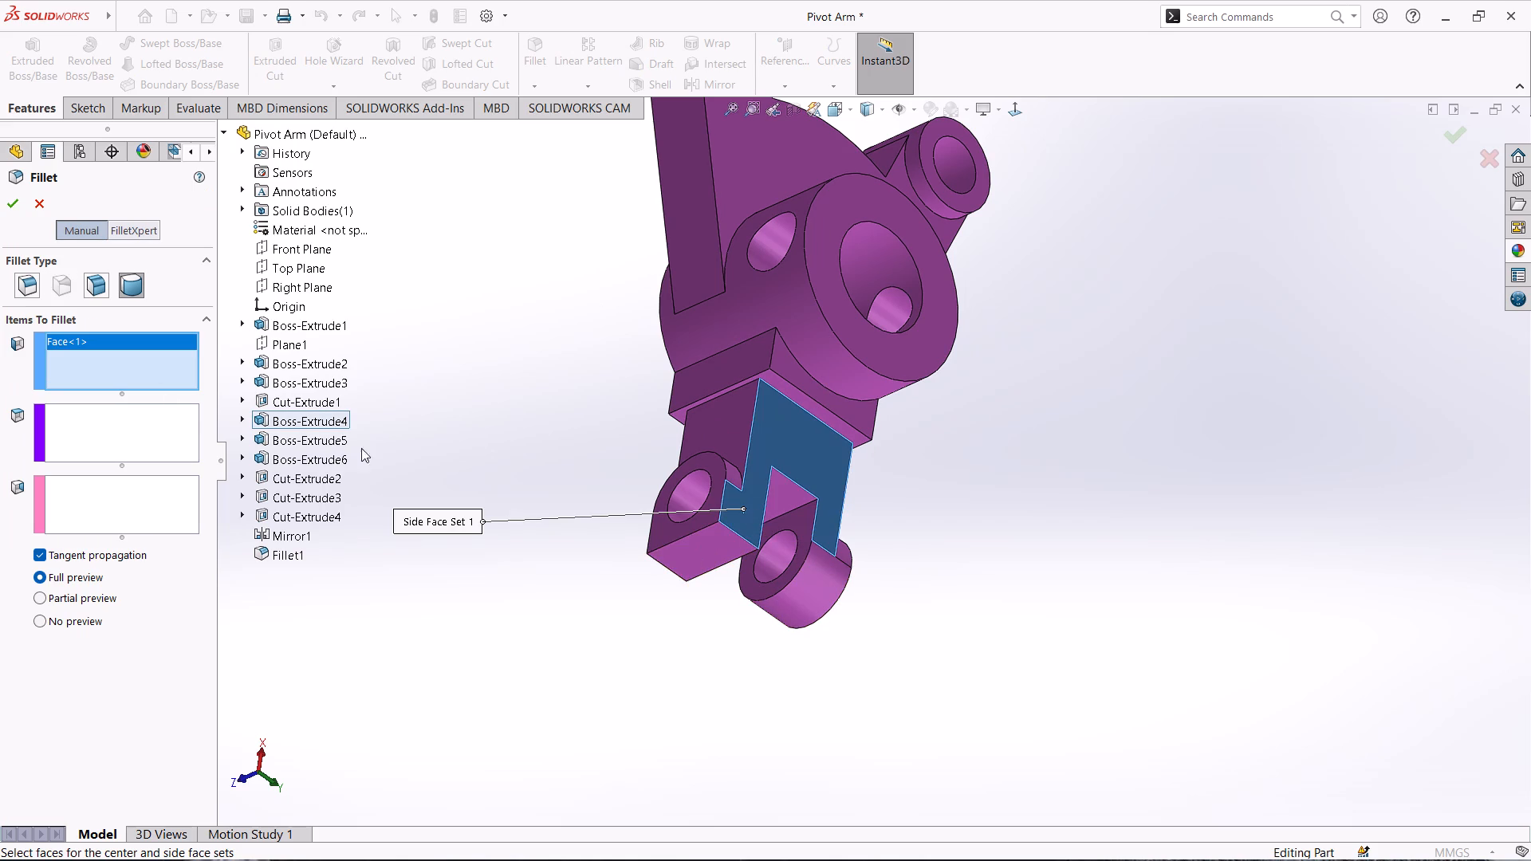
click(136, 427)
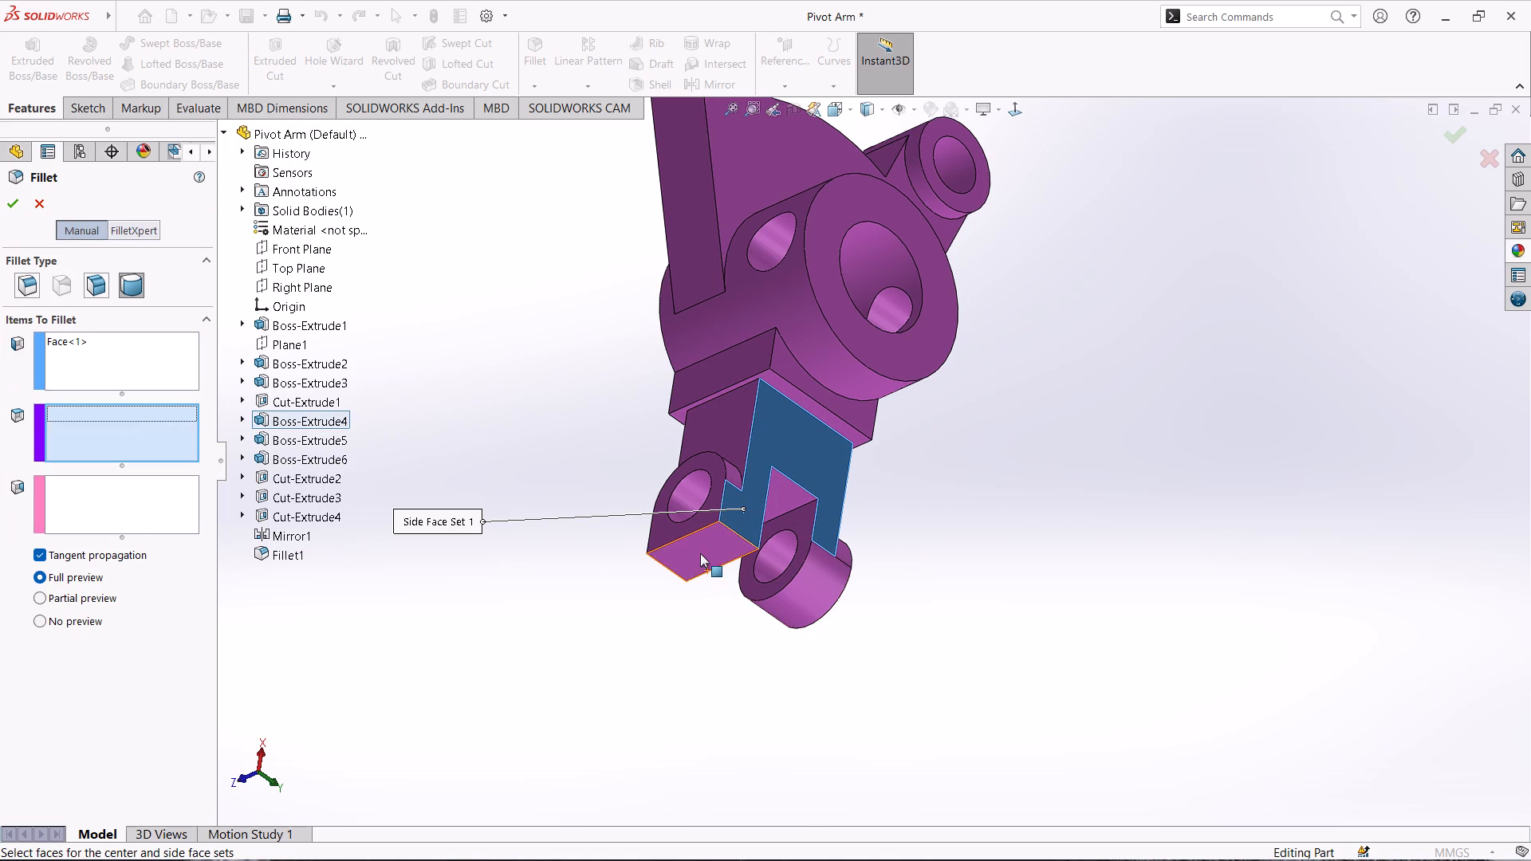
click(700, 552)
middle_drag(505, 656, 609, 639)
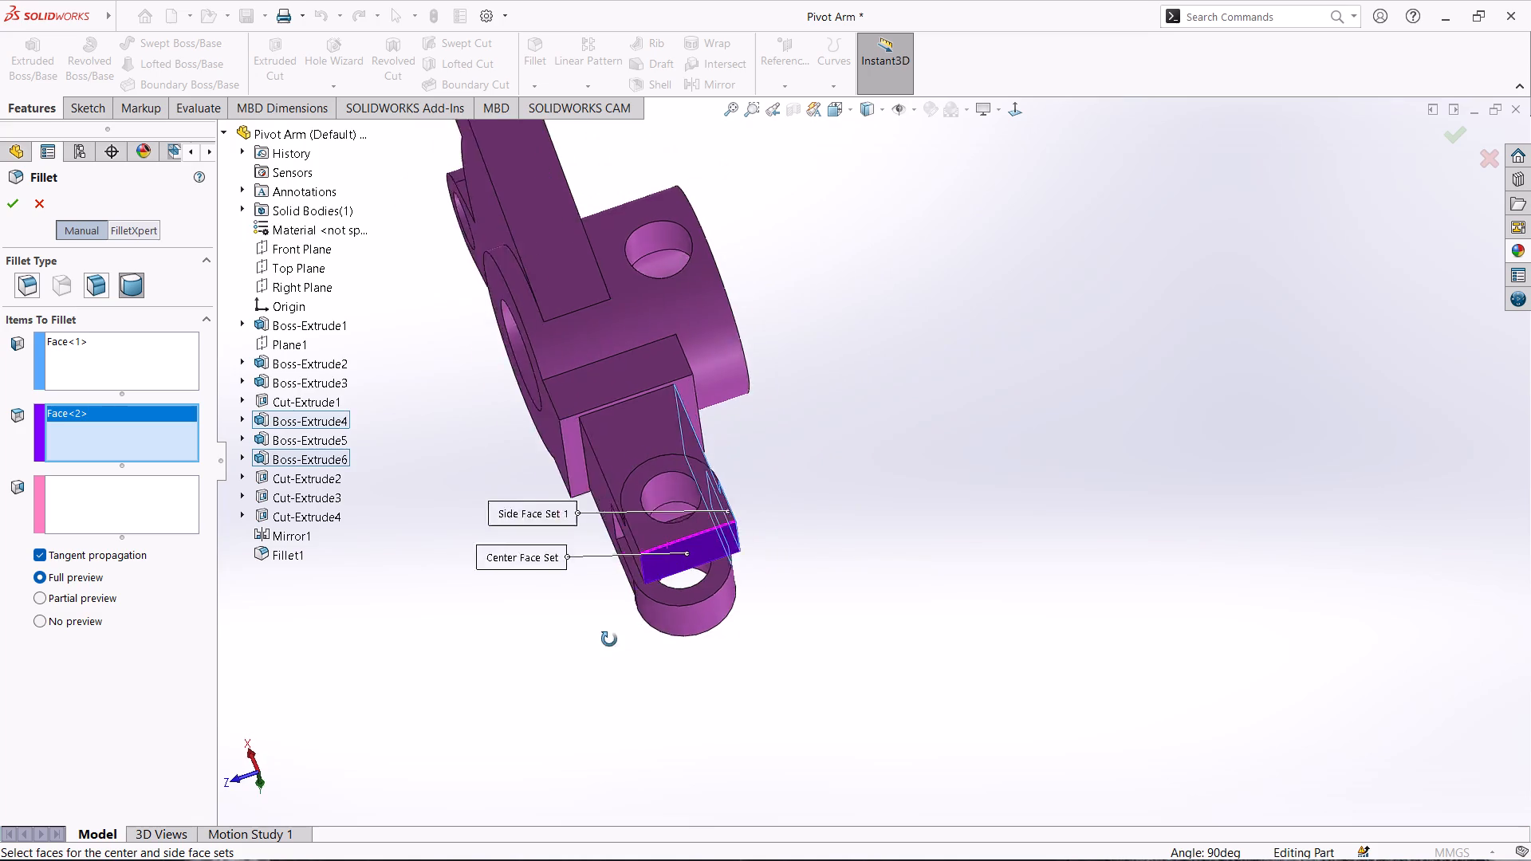
middle_drag(609, 639, 706, 607)
click(134, 509)
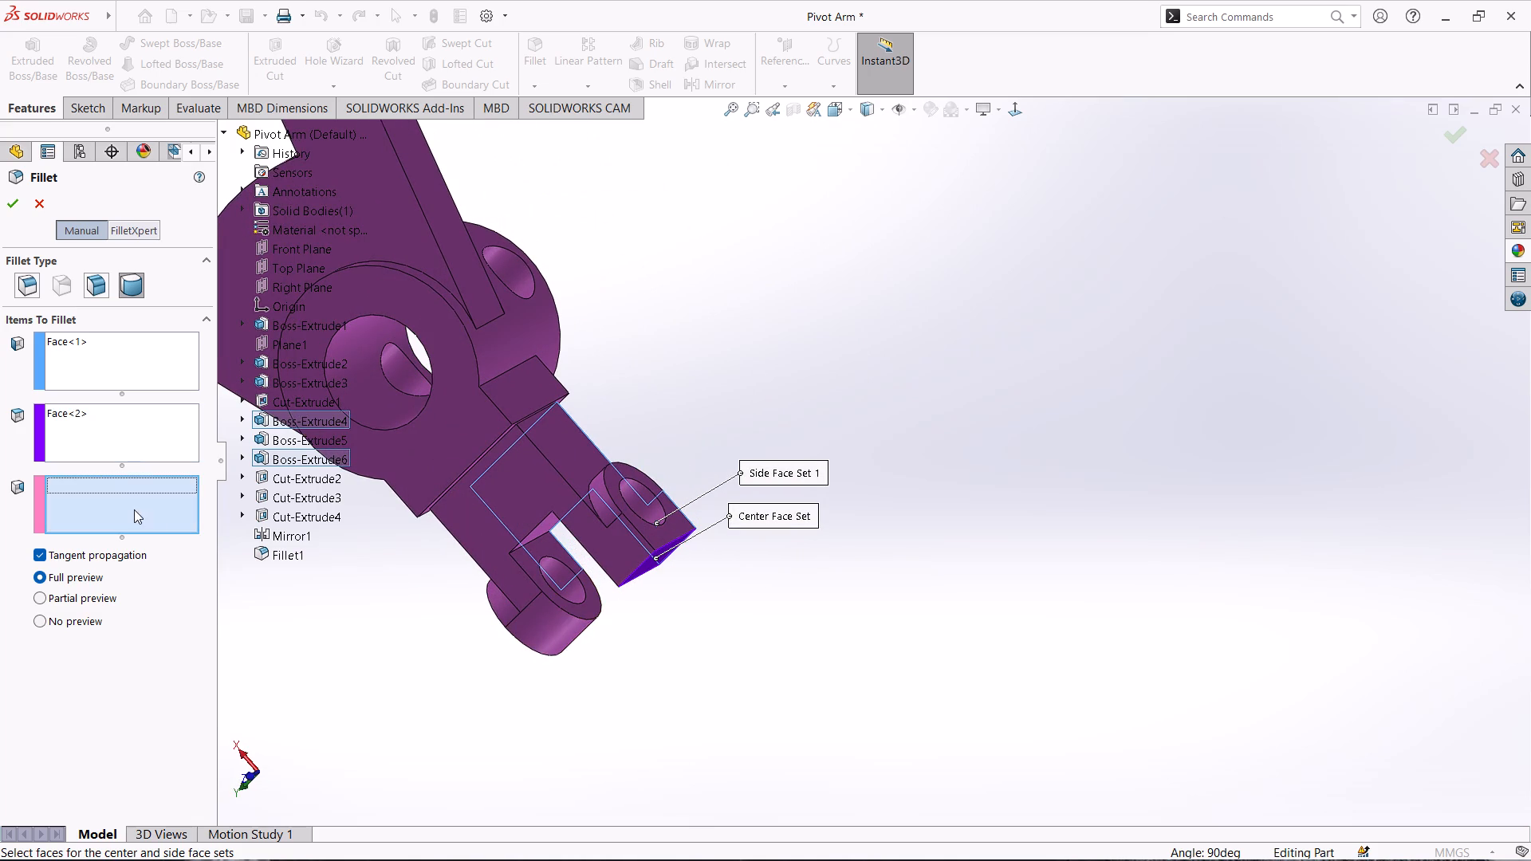
click(617, 556)
middle_drag(805, 597, 640, 624)
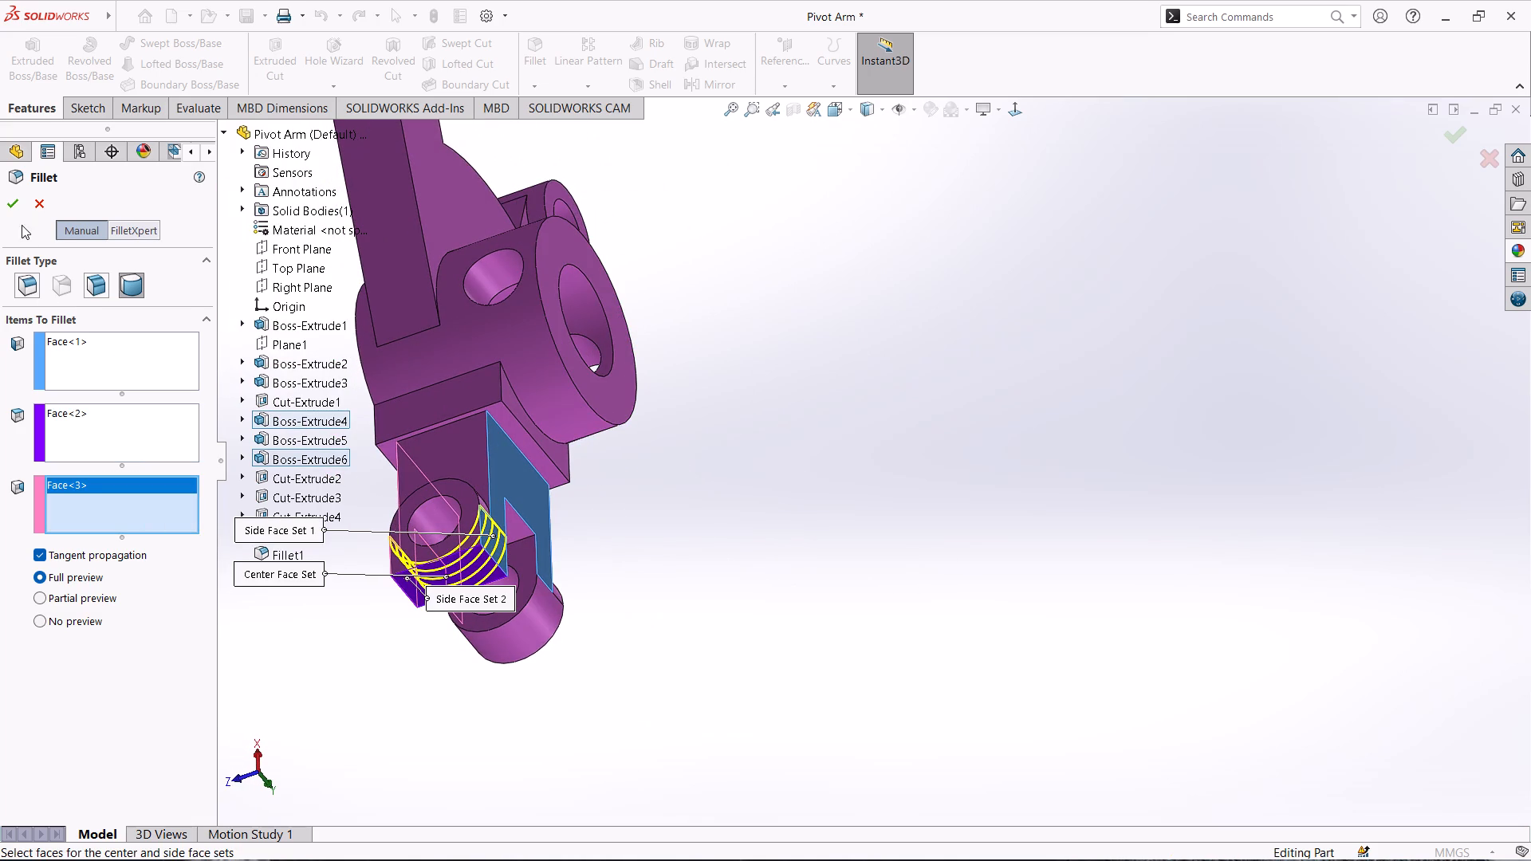
click(18, 197)
Examine both rounded lugs and the overall arm from several angles.
scroll(777, 517, down, 1)
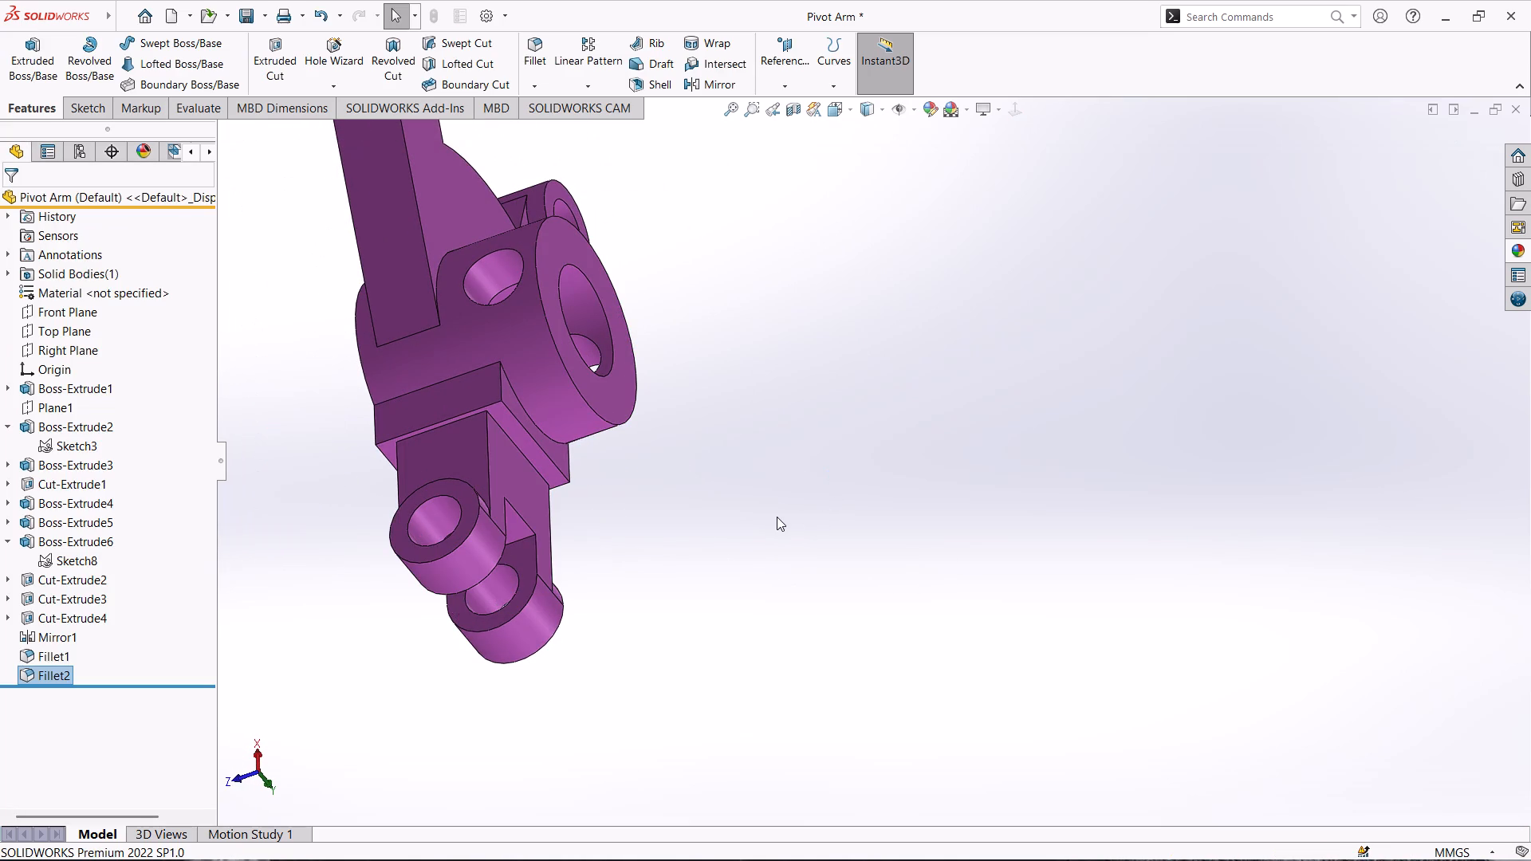
scroll(777, 517, down, 1)
scroll(777, 517, up, 3)
scroll(512, 495, up, 3)
middle_drag(1045, 571, 658, 496)
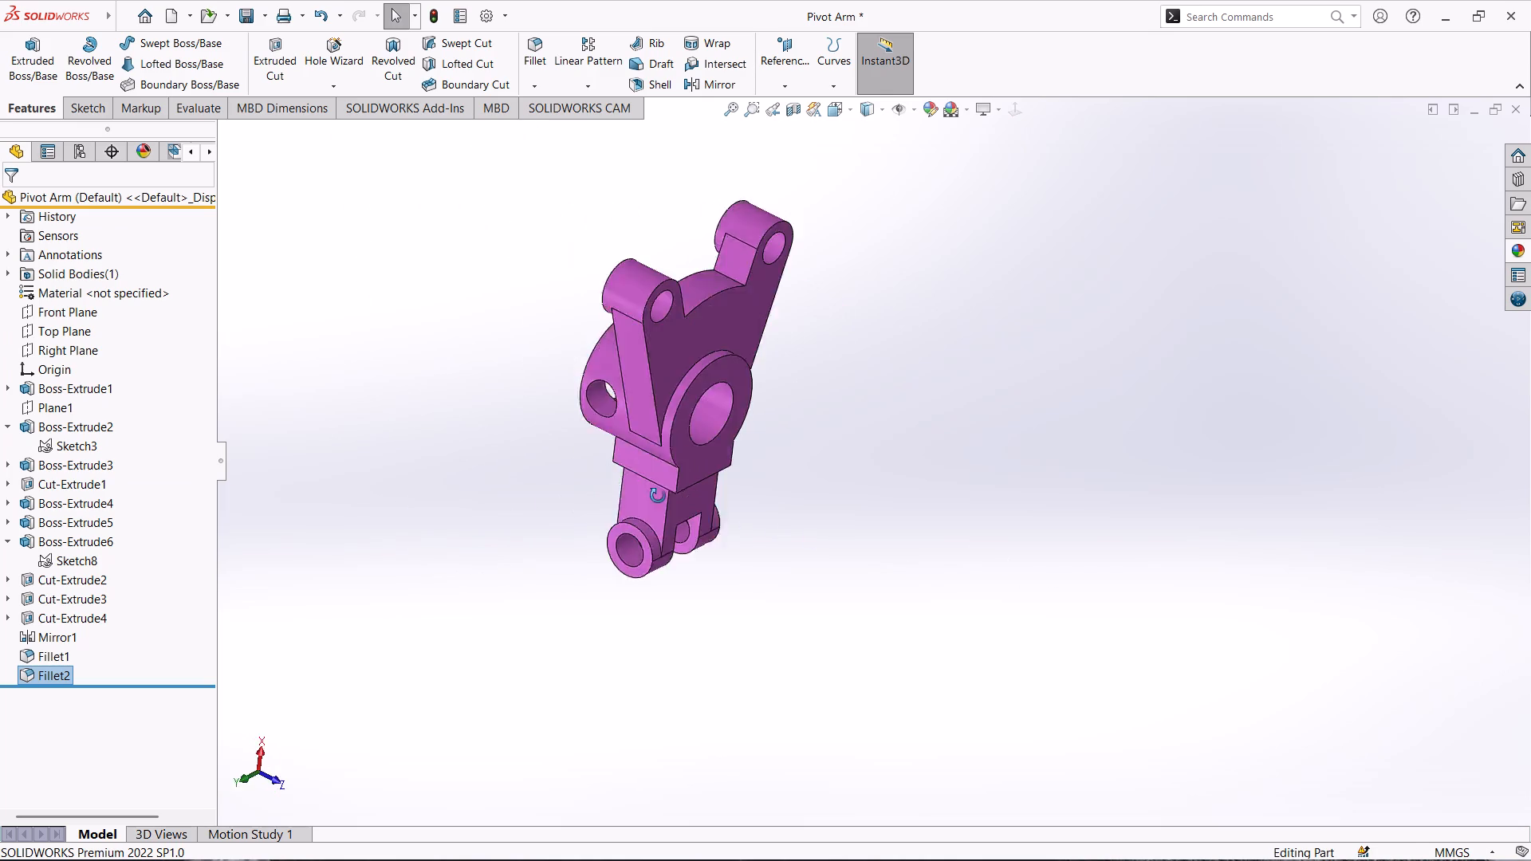
middle_drag(658, 496, 945, 520)
scroll(623, 434, down, 3)
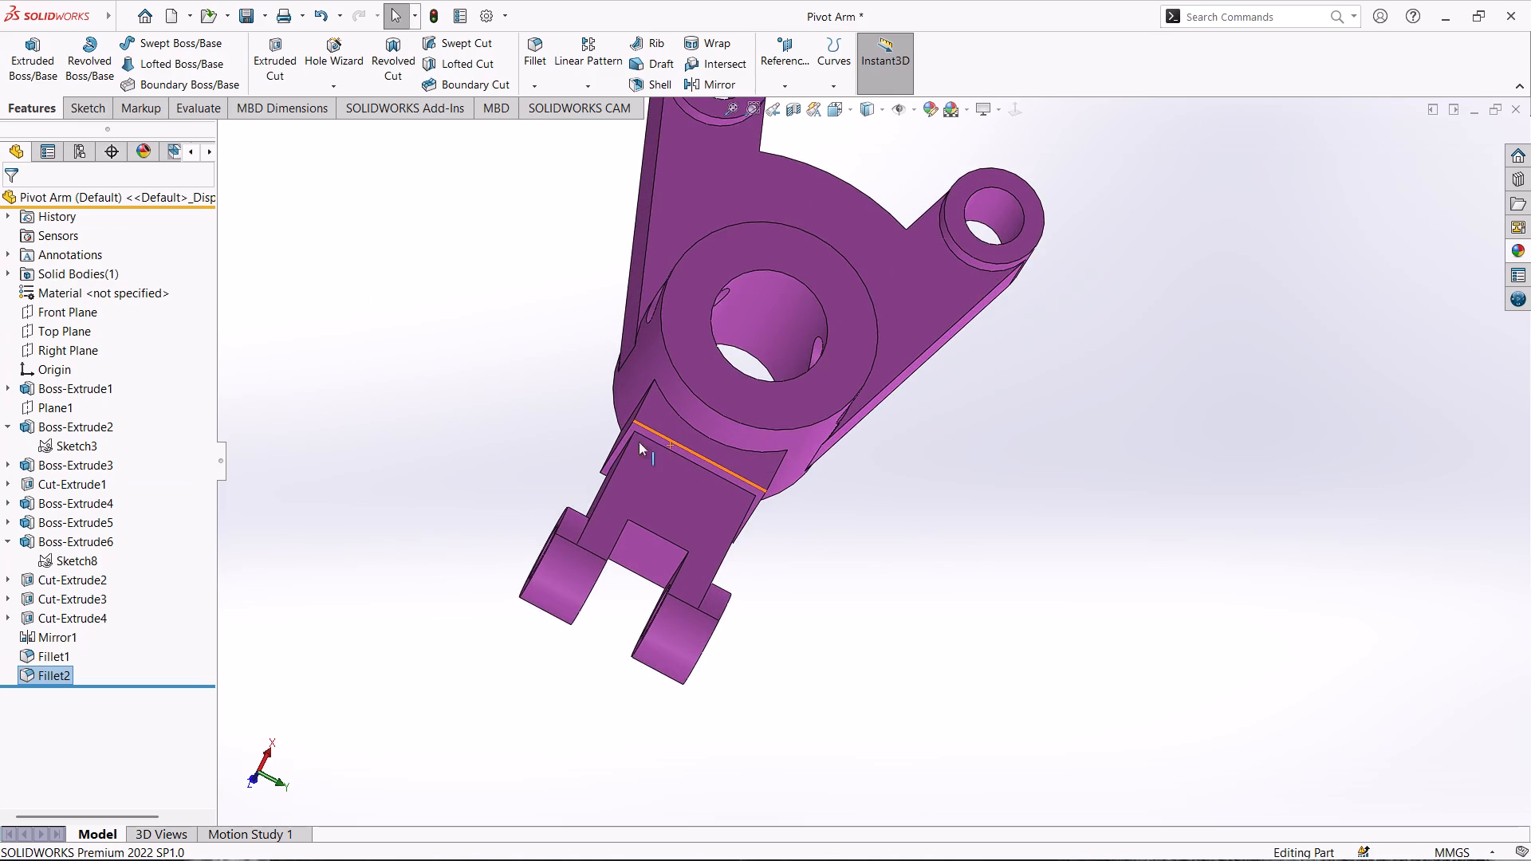
scroll(1033, 511, down, 1)
middle_drag(899, 513, 895, 454)
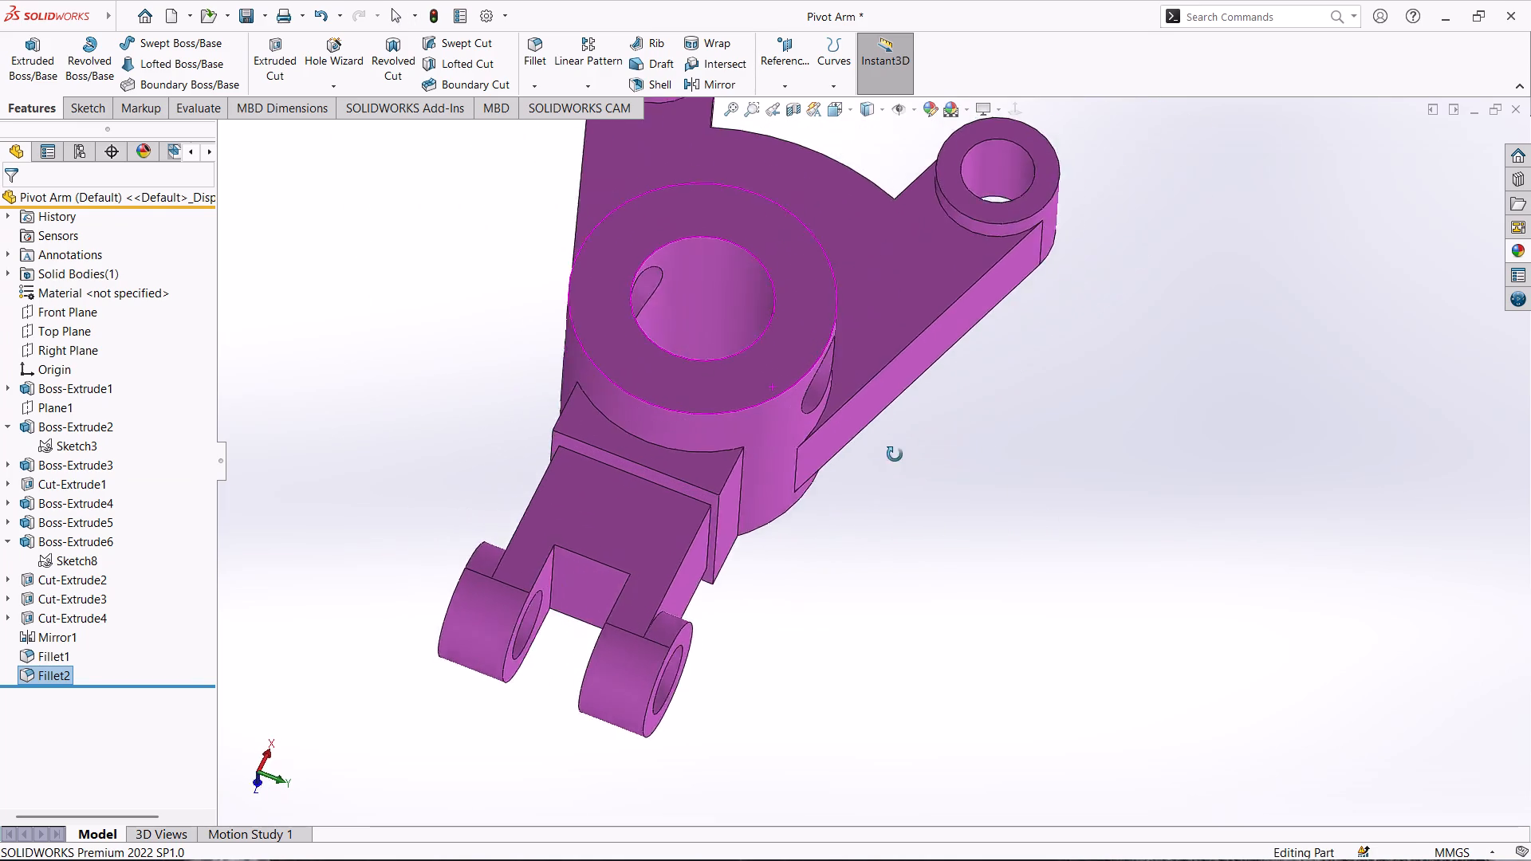
middle_drag(895, 454, 916, 431)
scroll(911, 538, down, 1)
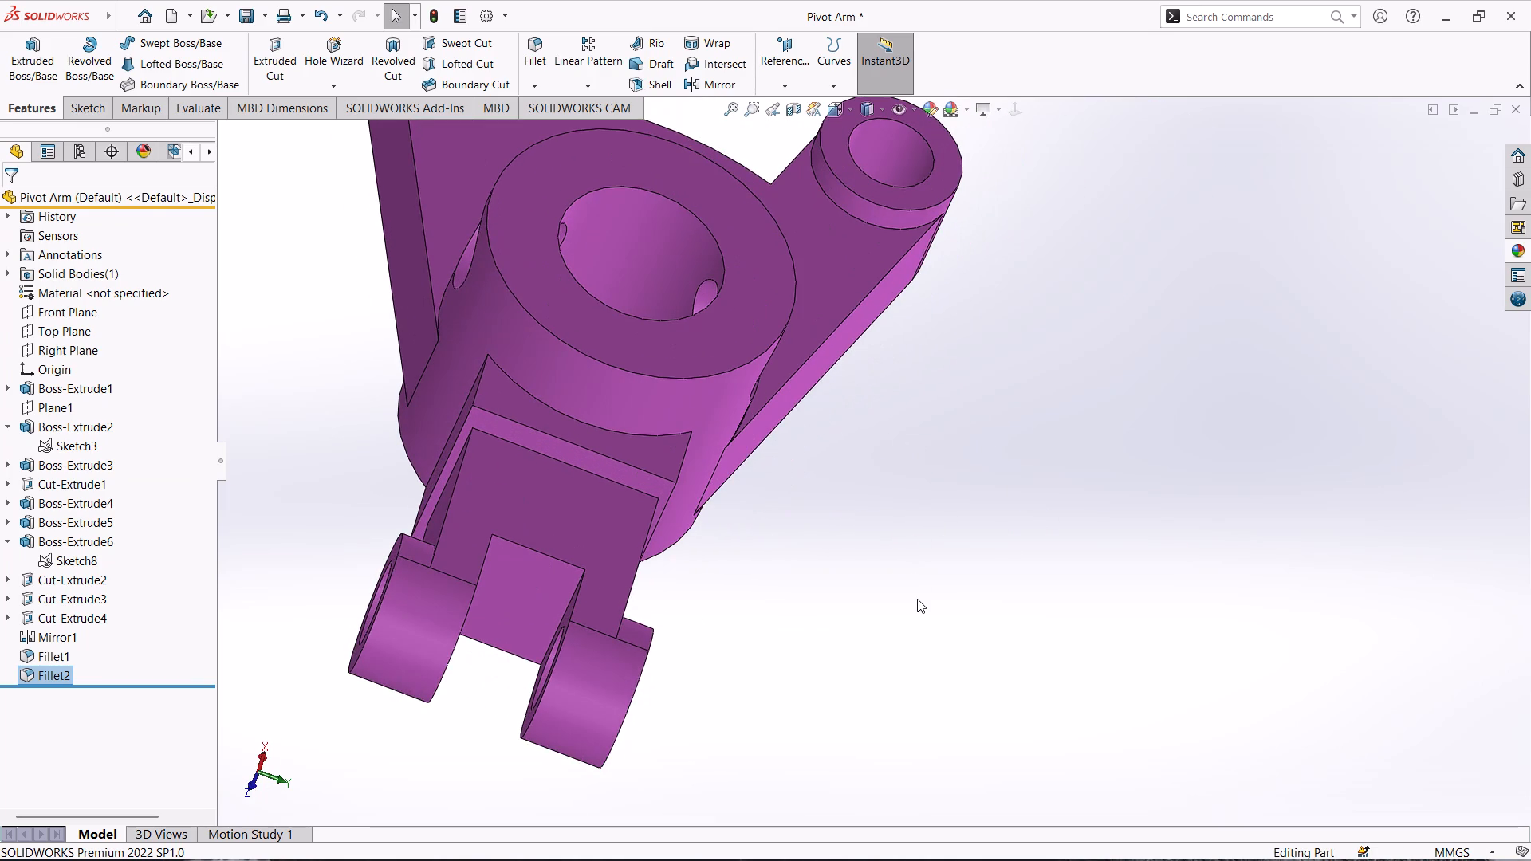
Clear the feature selection and save the Pivot Arm part.
click(917, 599)
key(ctrl+s)
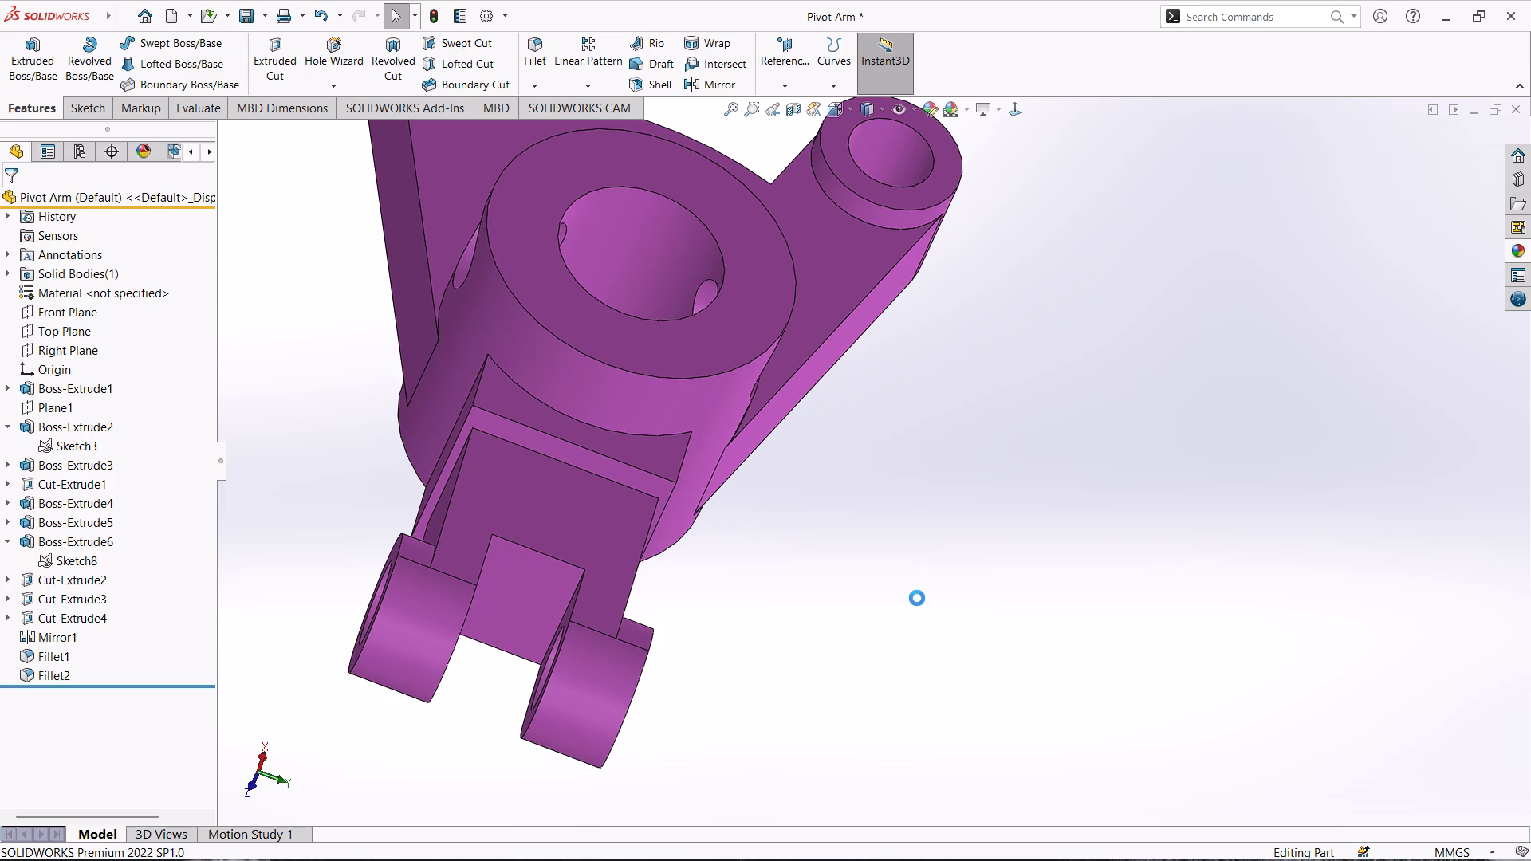
Inspect the whole Pivot Arm, including the side of the hub and the forked lugs, from different angles.
scroll(716, 363, down, 3)
scroll(657, 362, up, 3)
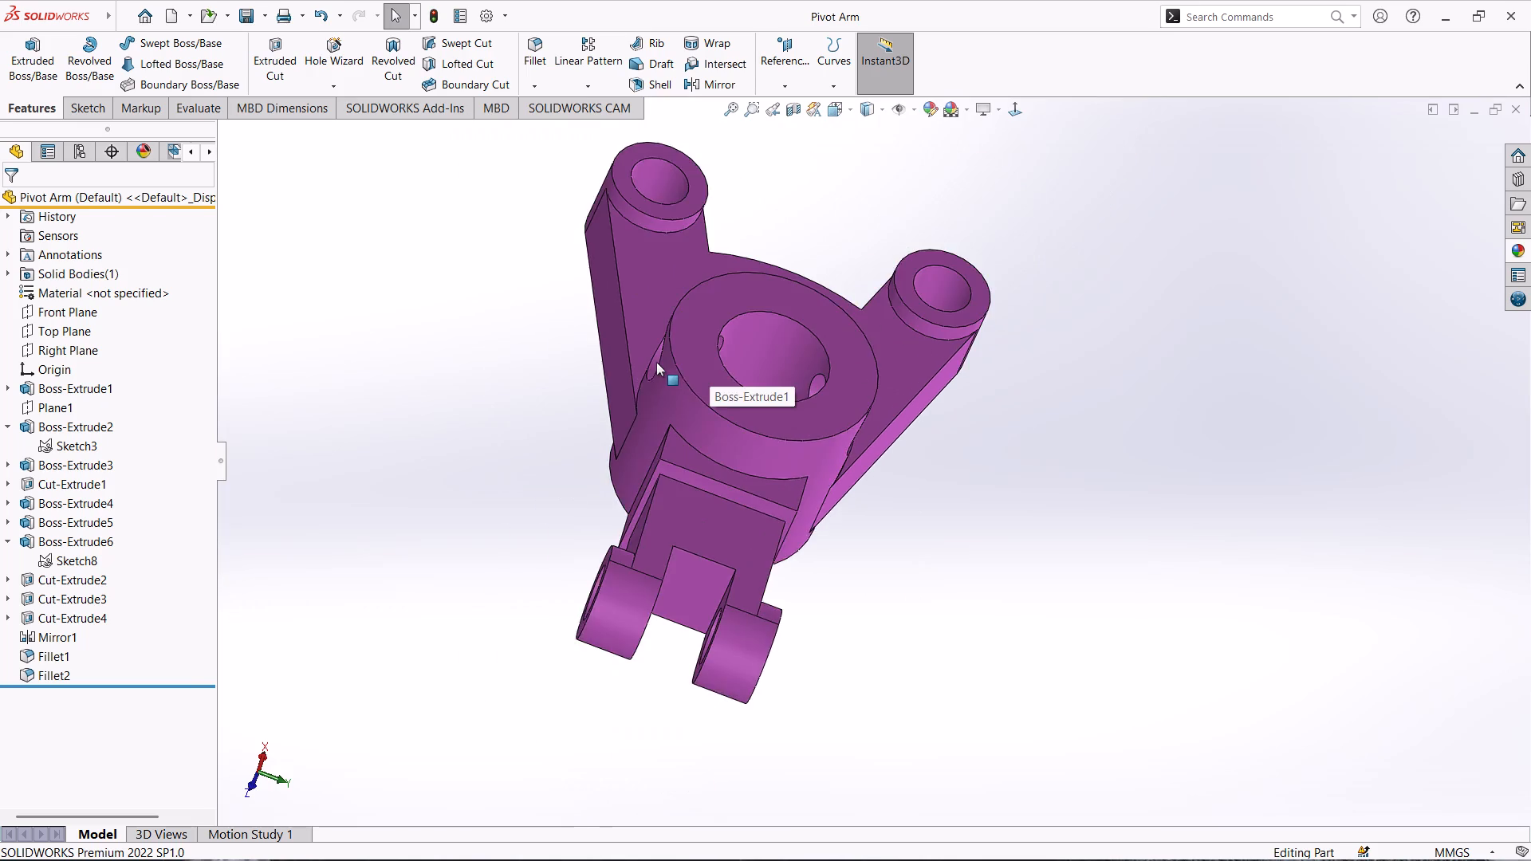
scroll(656, 362, up, 3)
scroll(945, 615, down, 2)
middle_drag(816, 606, 728, 571)
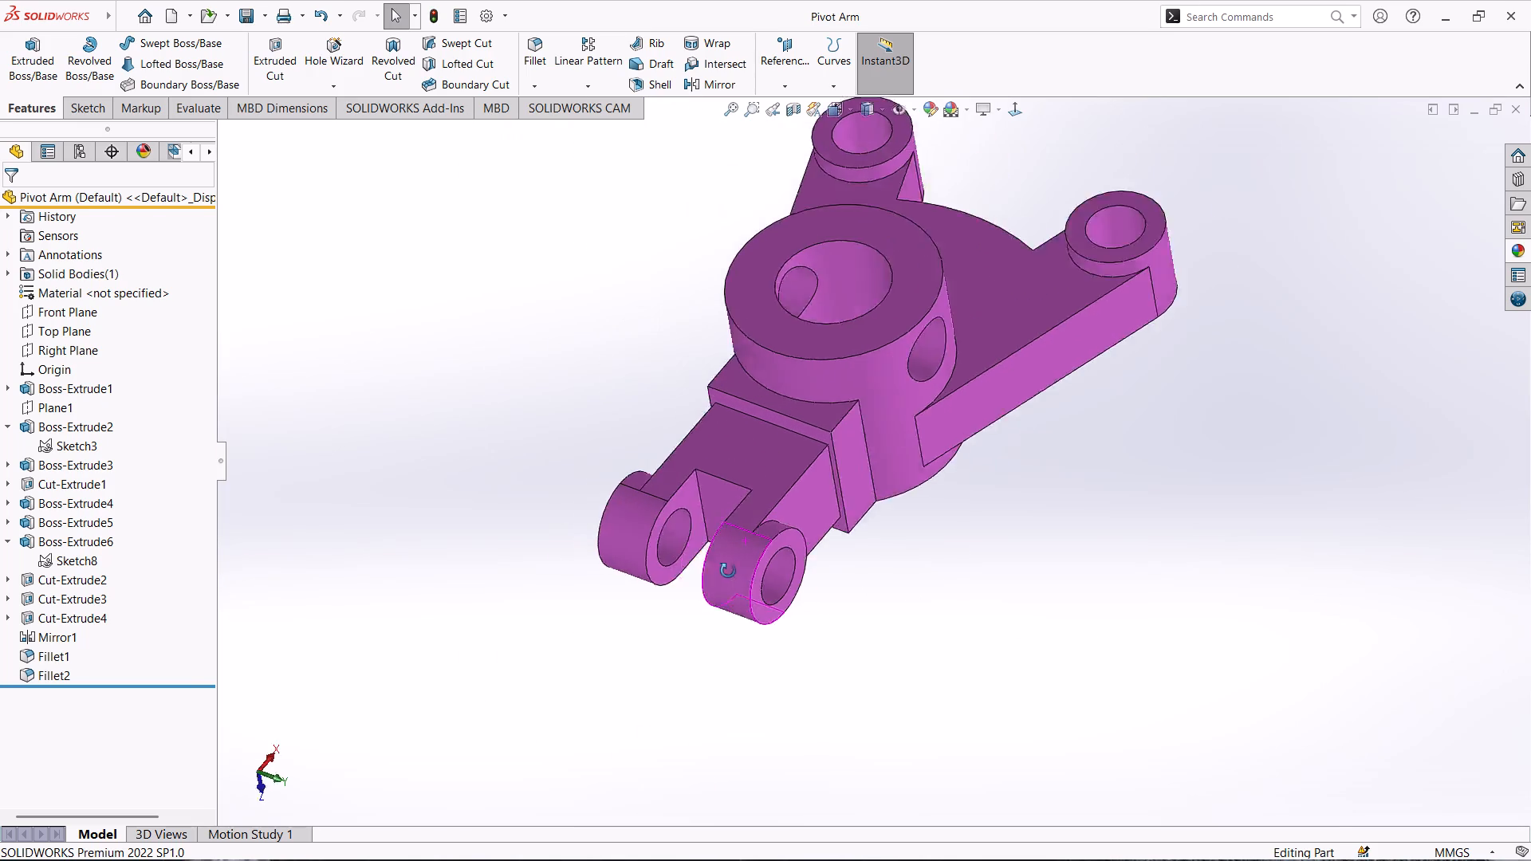
middle_drag(728, 571, 742, 431)
scroll(888, 458, down, 1)
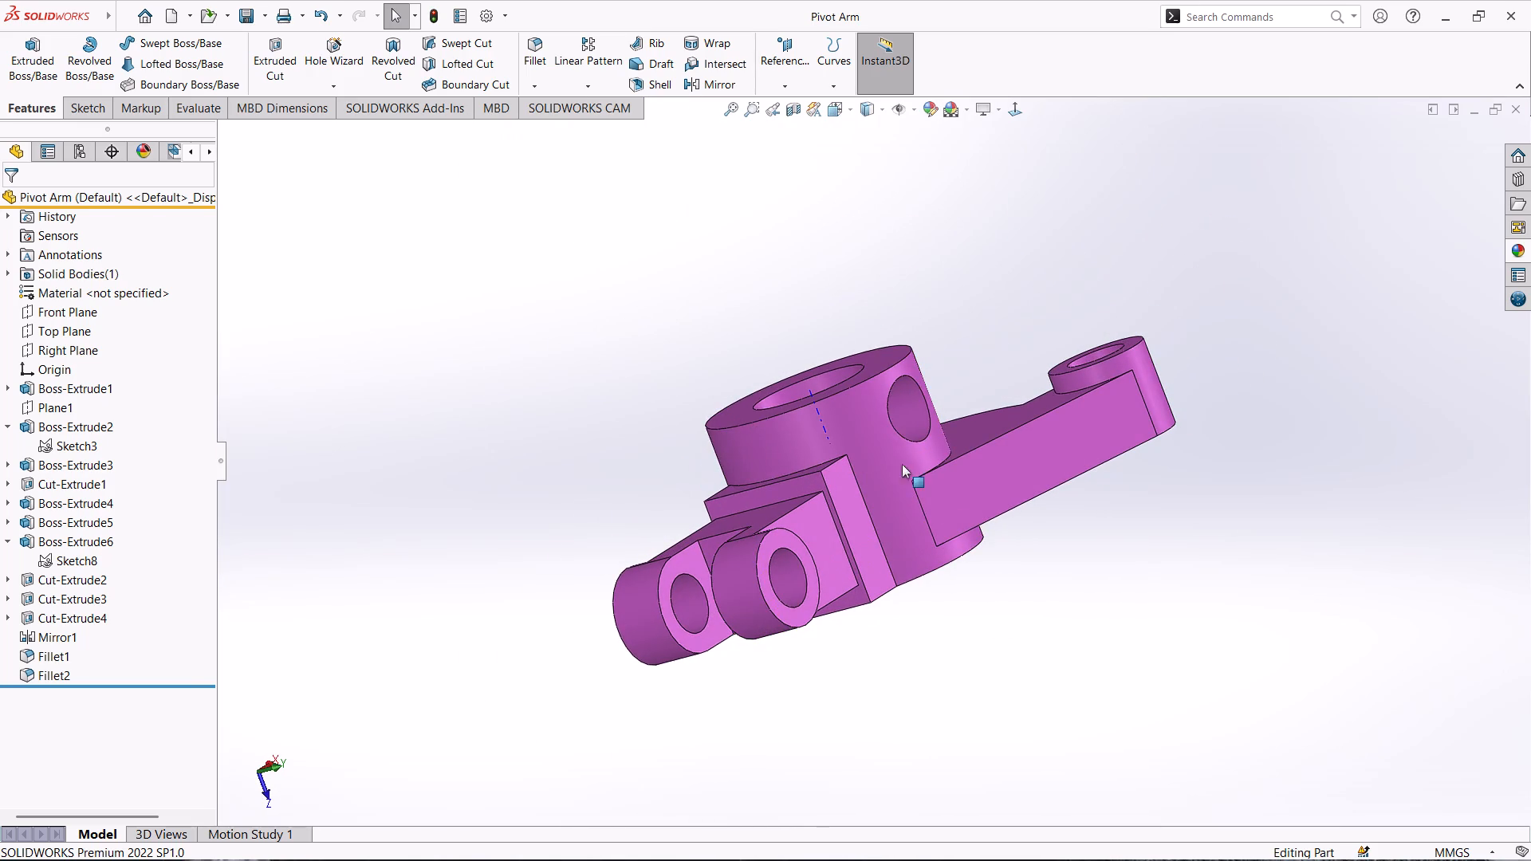
Edit the whole part's color appearance and set it to the basic bright magenta with red 255, green 0, blue 255.
scroll(1000, 546, down, 1)
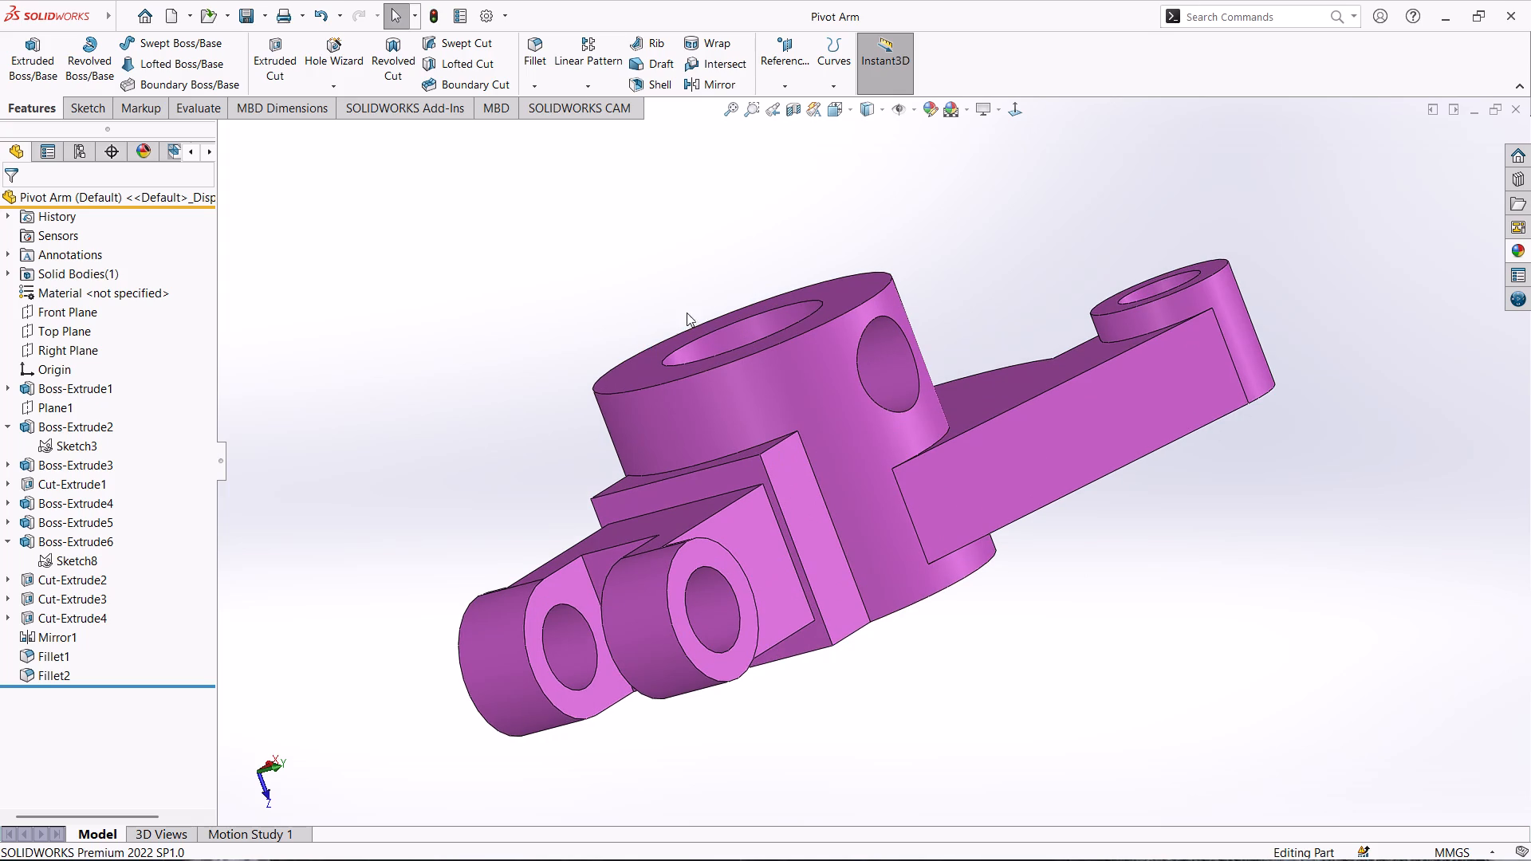
click(934, 114)
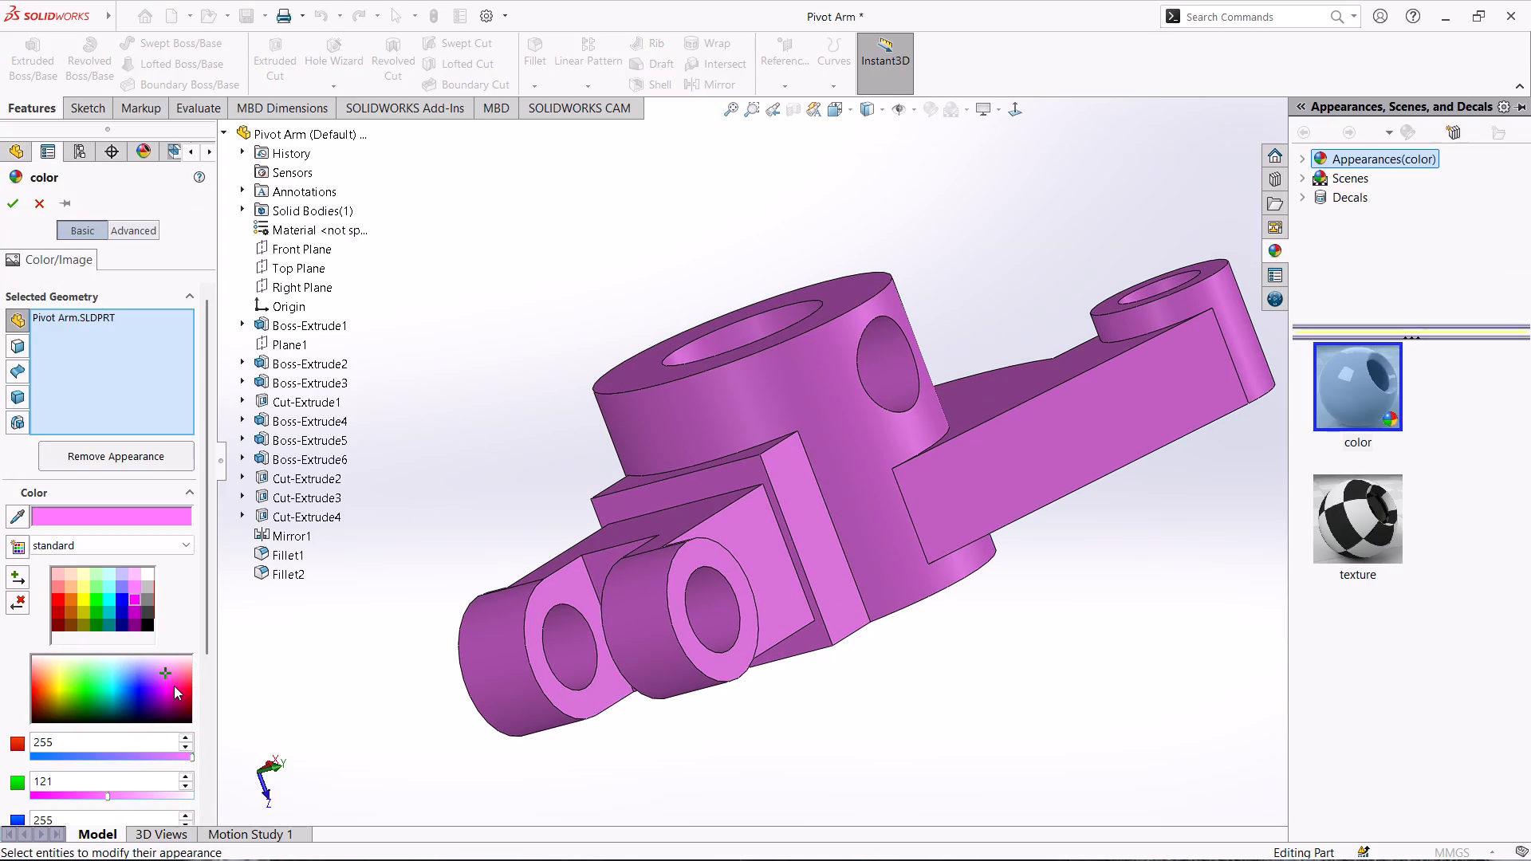
click(164, 683)
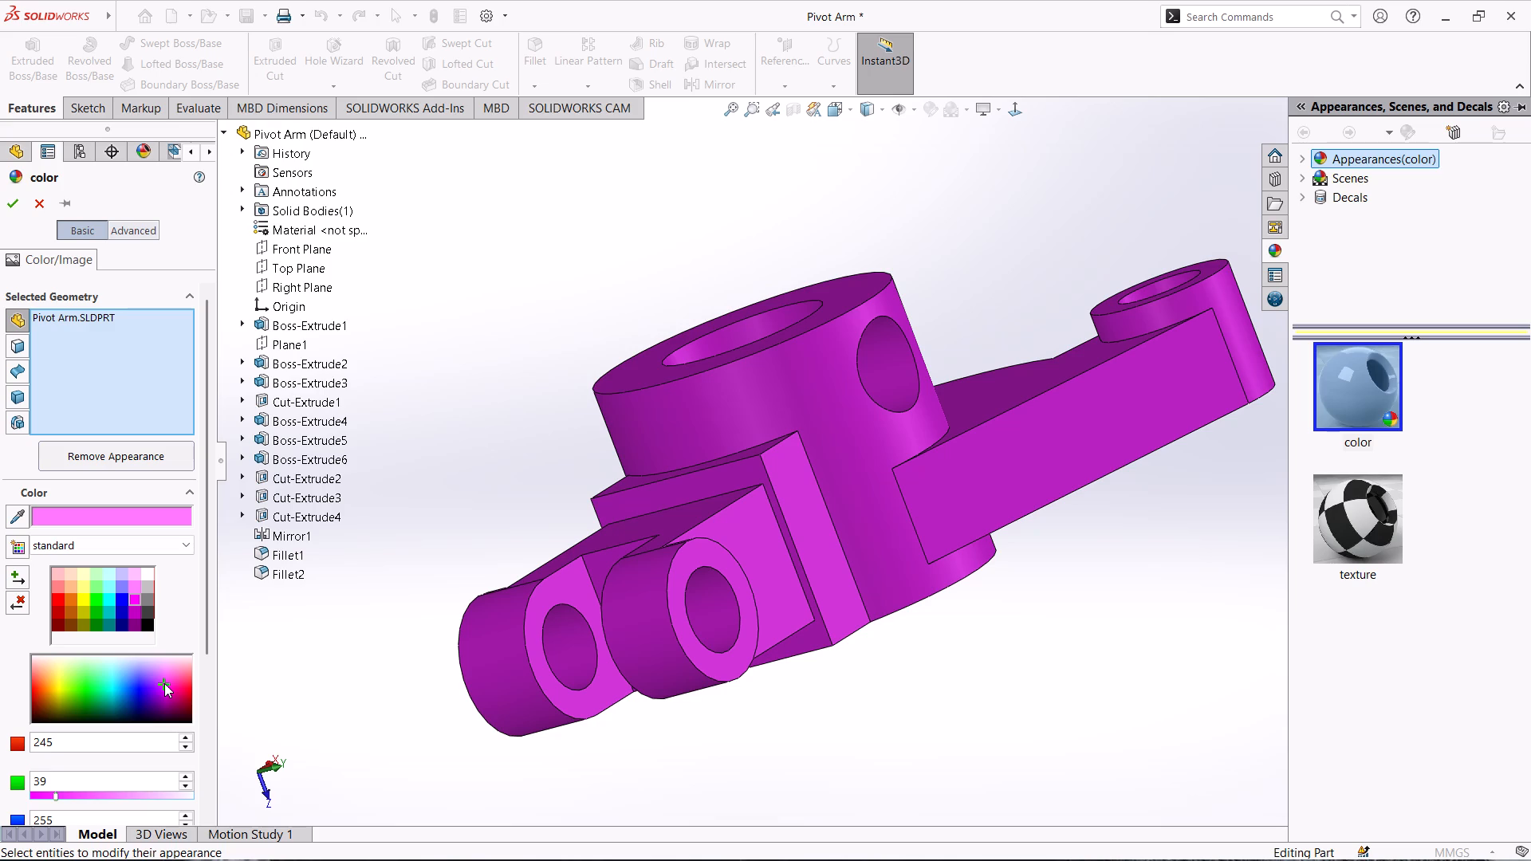
click(104, 516)
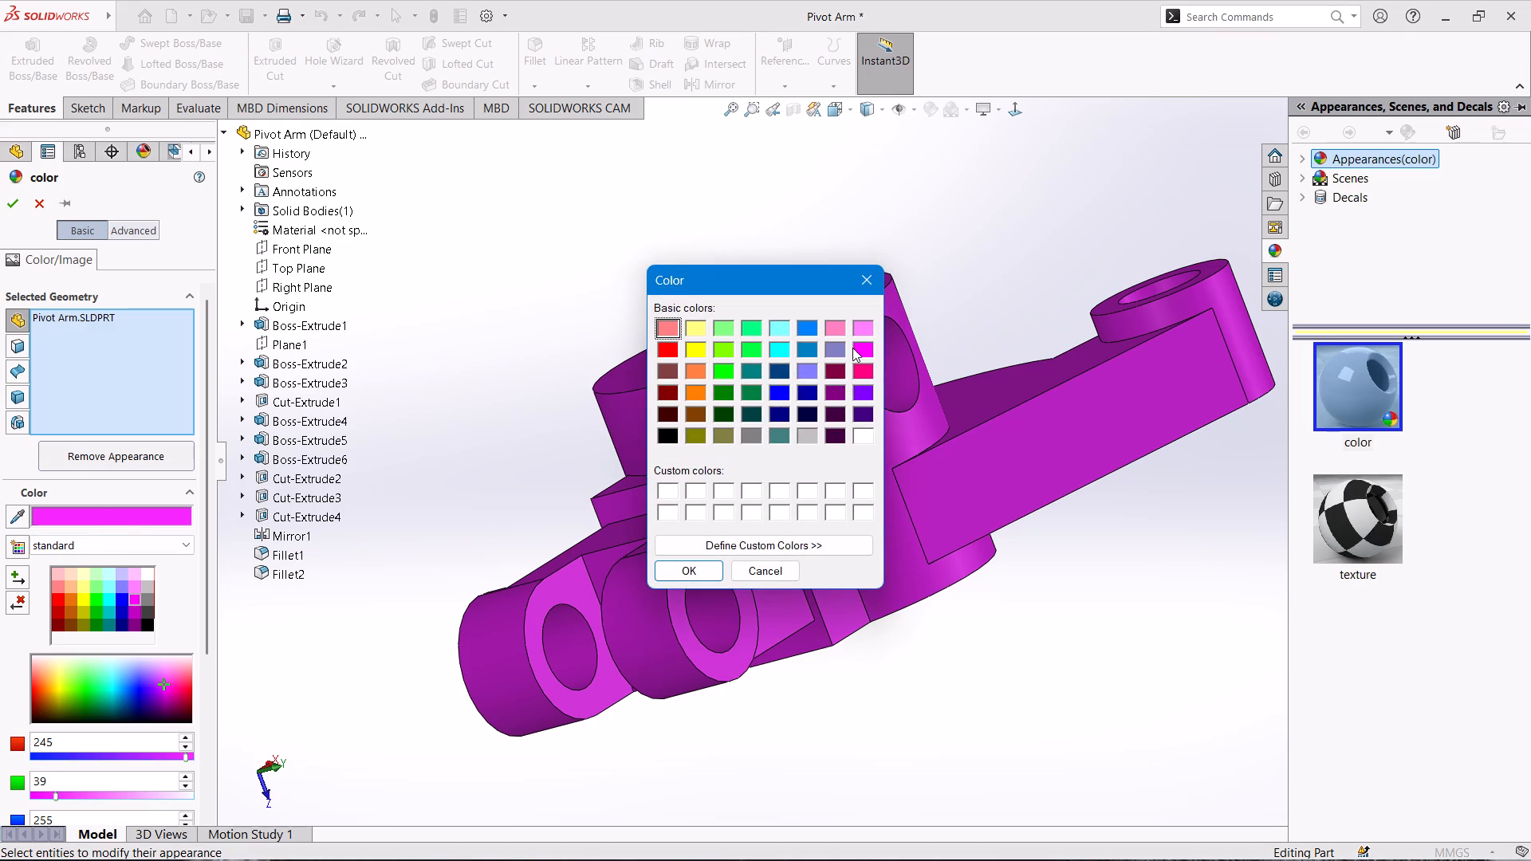
click(859, 348)
click(695, 571)
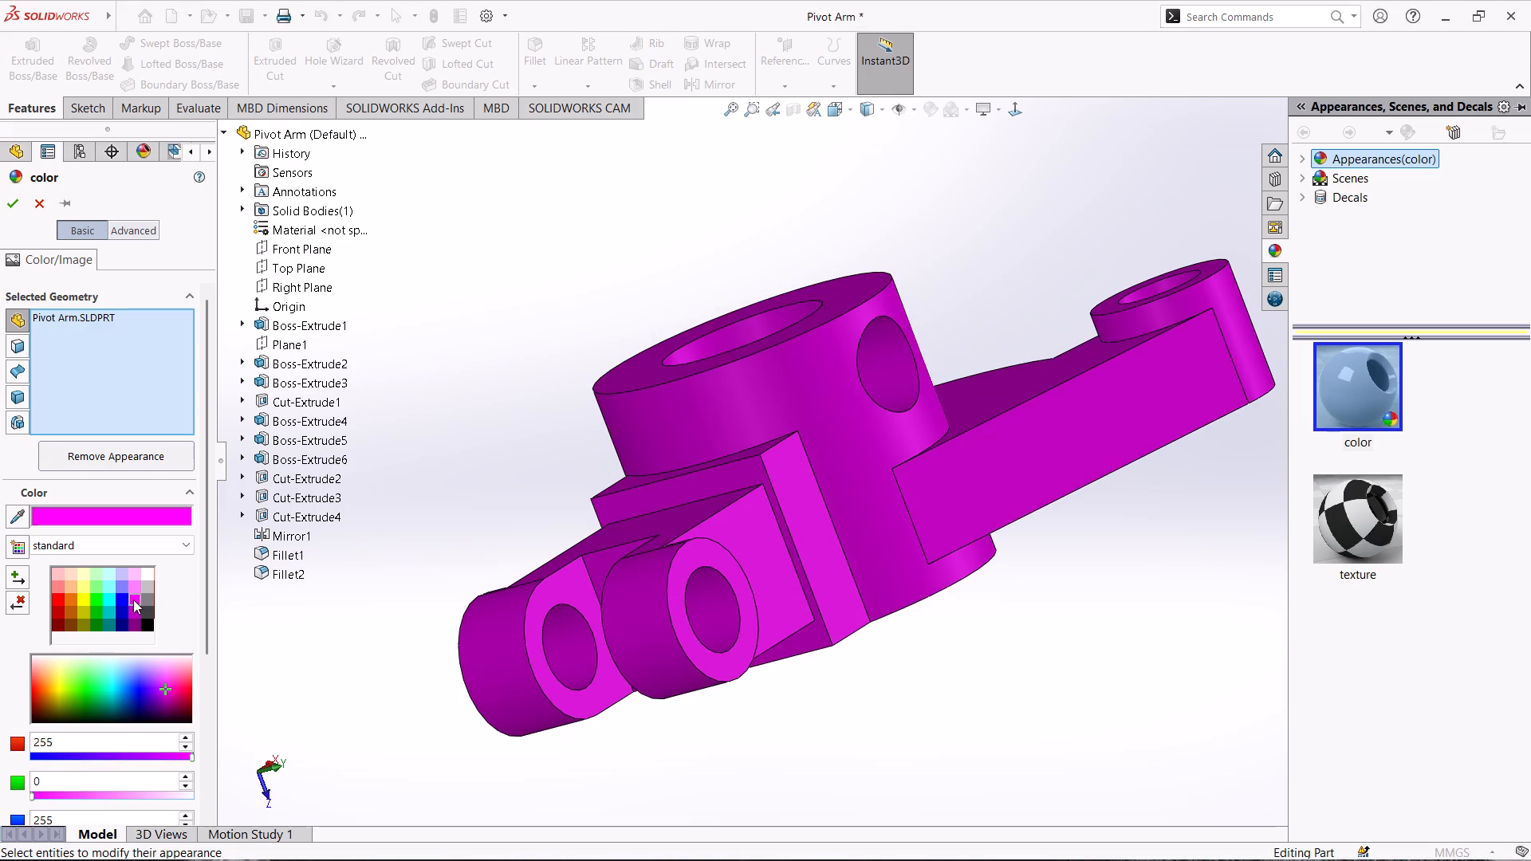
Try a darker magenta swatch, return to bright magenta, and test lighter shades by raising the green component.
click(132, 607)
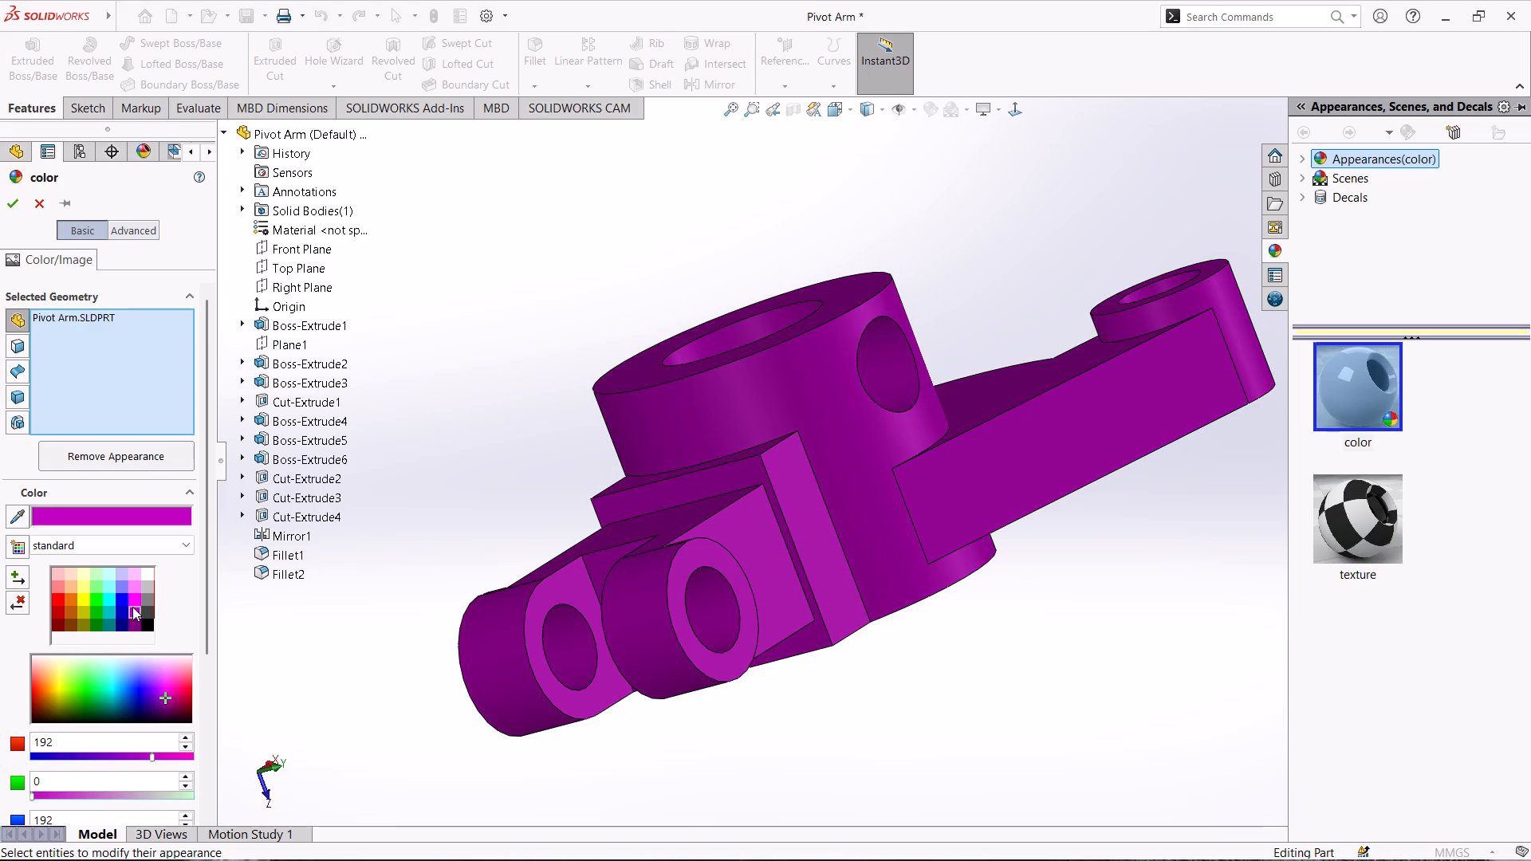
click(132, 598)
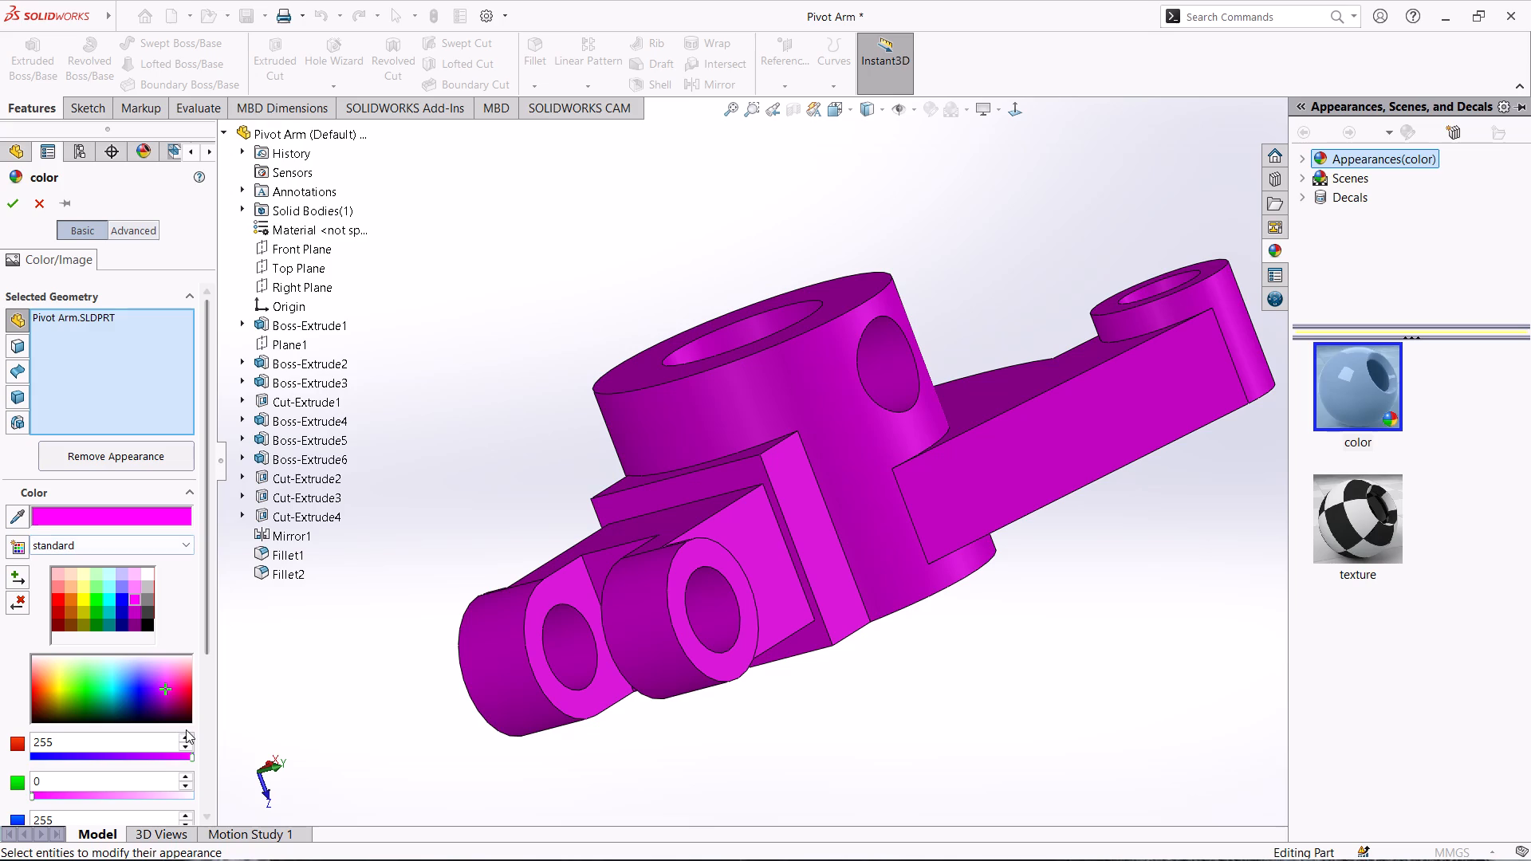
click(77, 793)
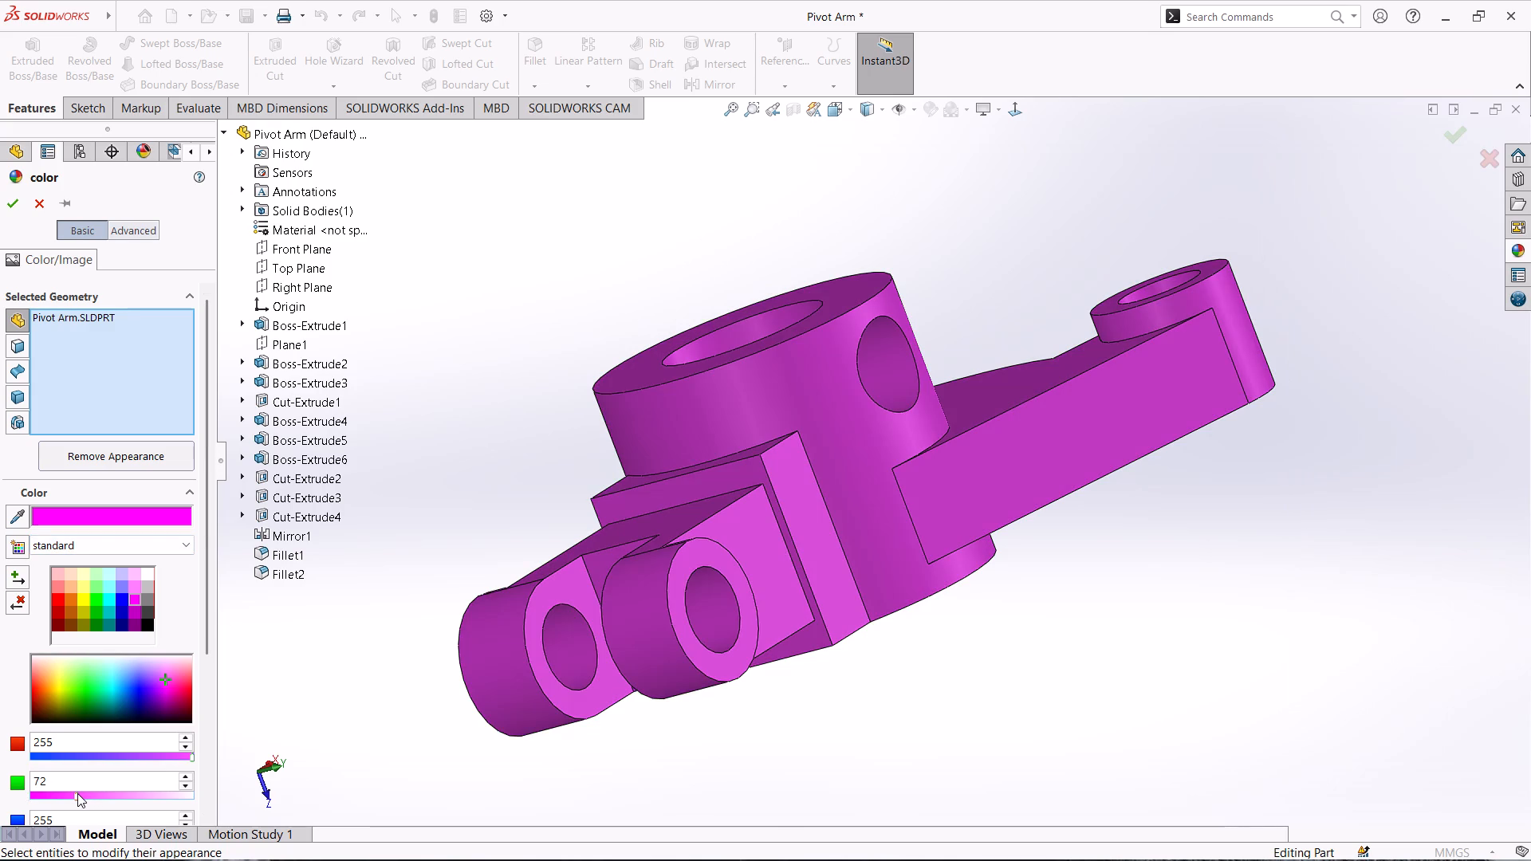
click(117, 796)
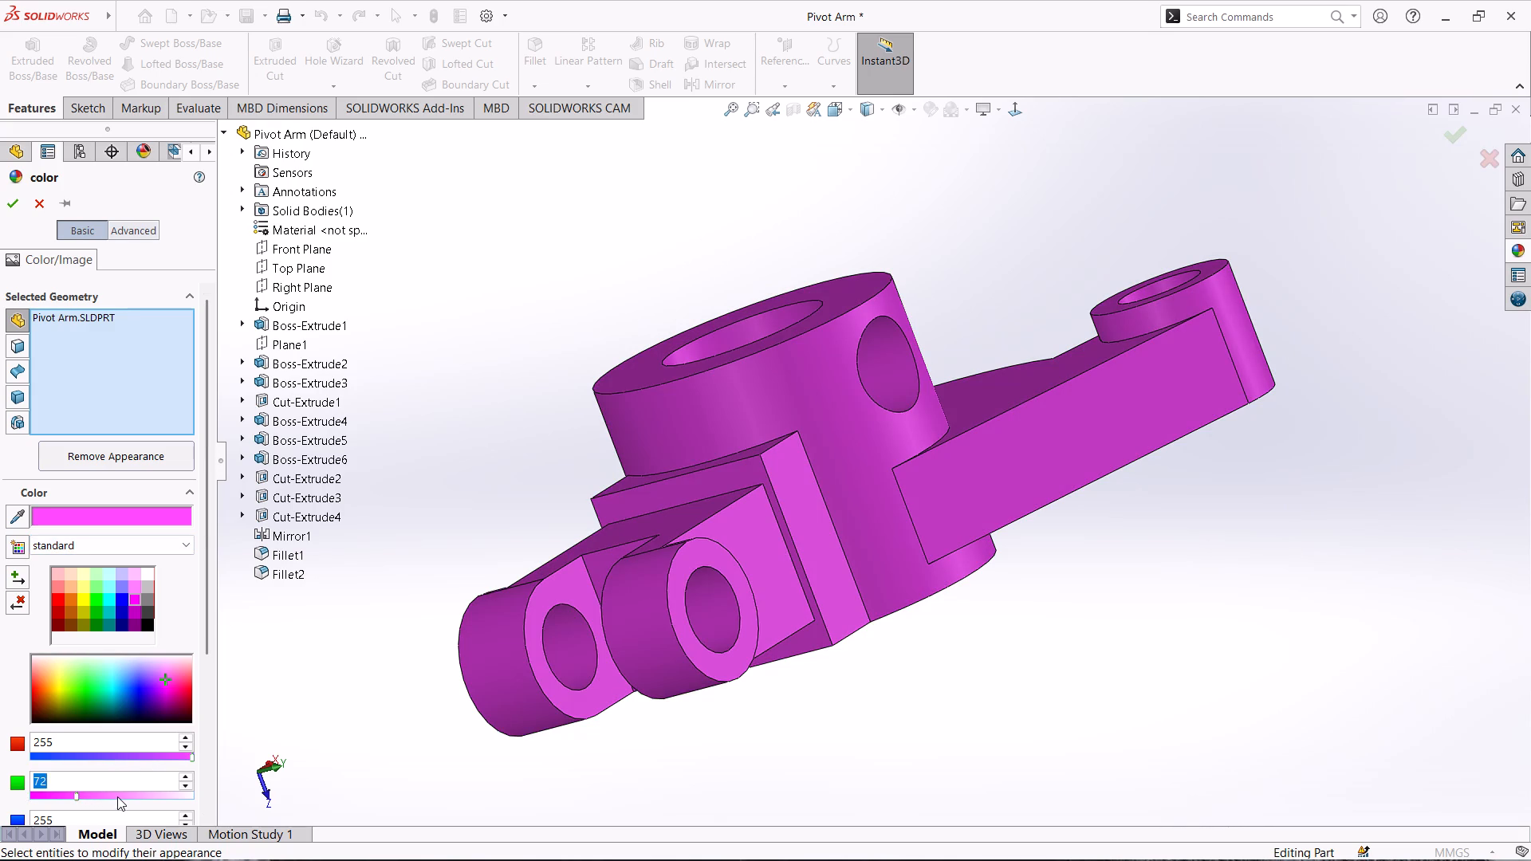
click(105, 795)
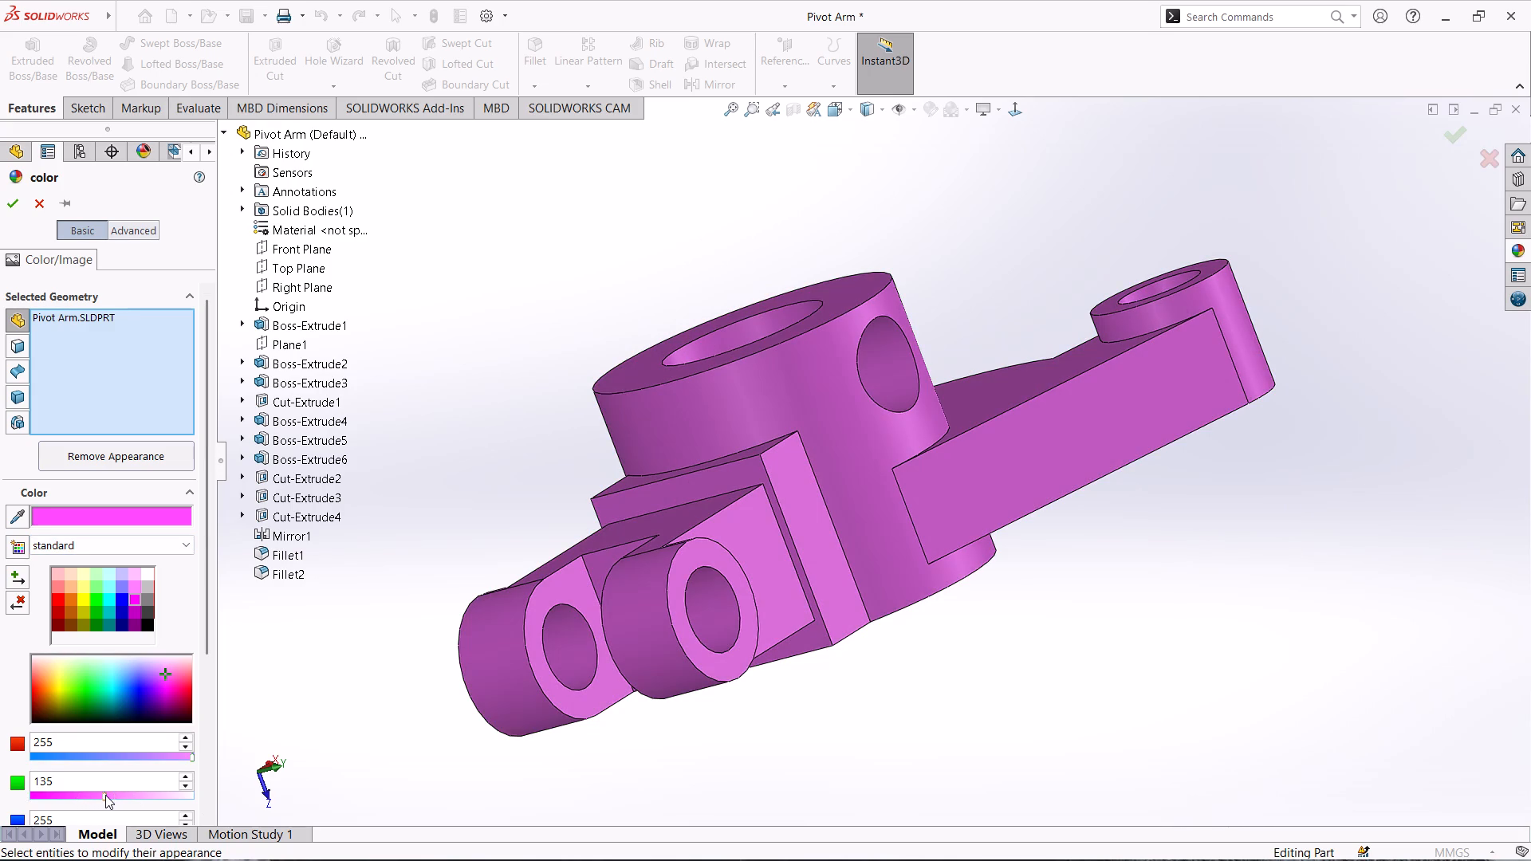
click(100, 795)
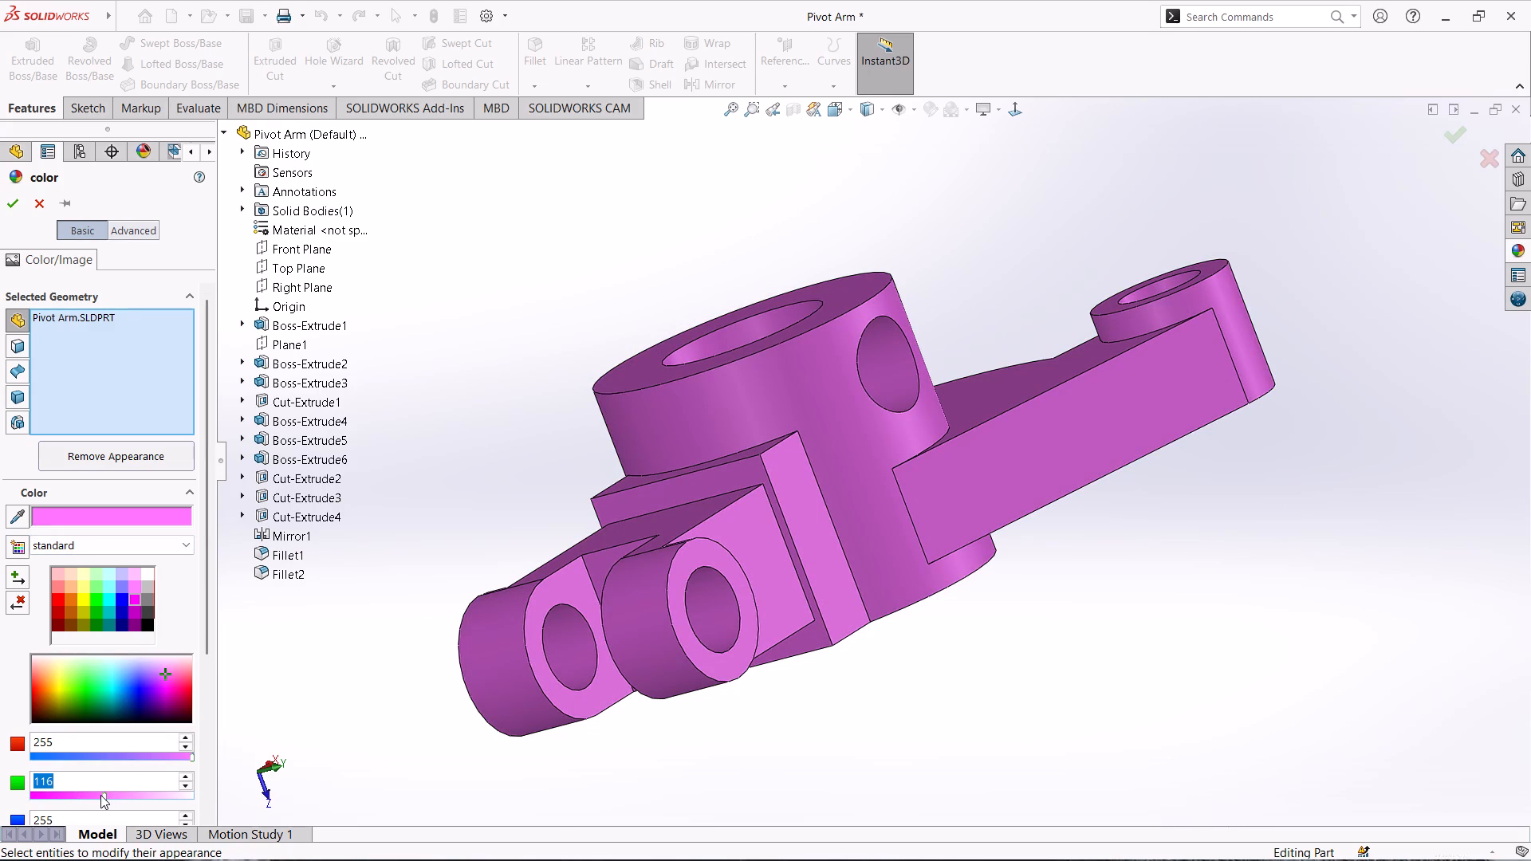
Choose the light magenta swatch, lower its green component for a deeper shade, and apply the color to the part.
click(134, 585)
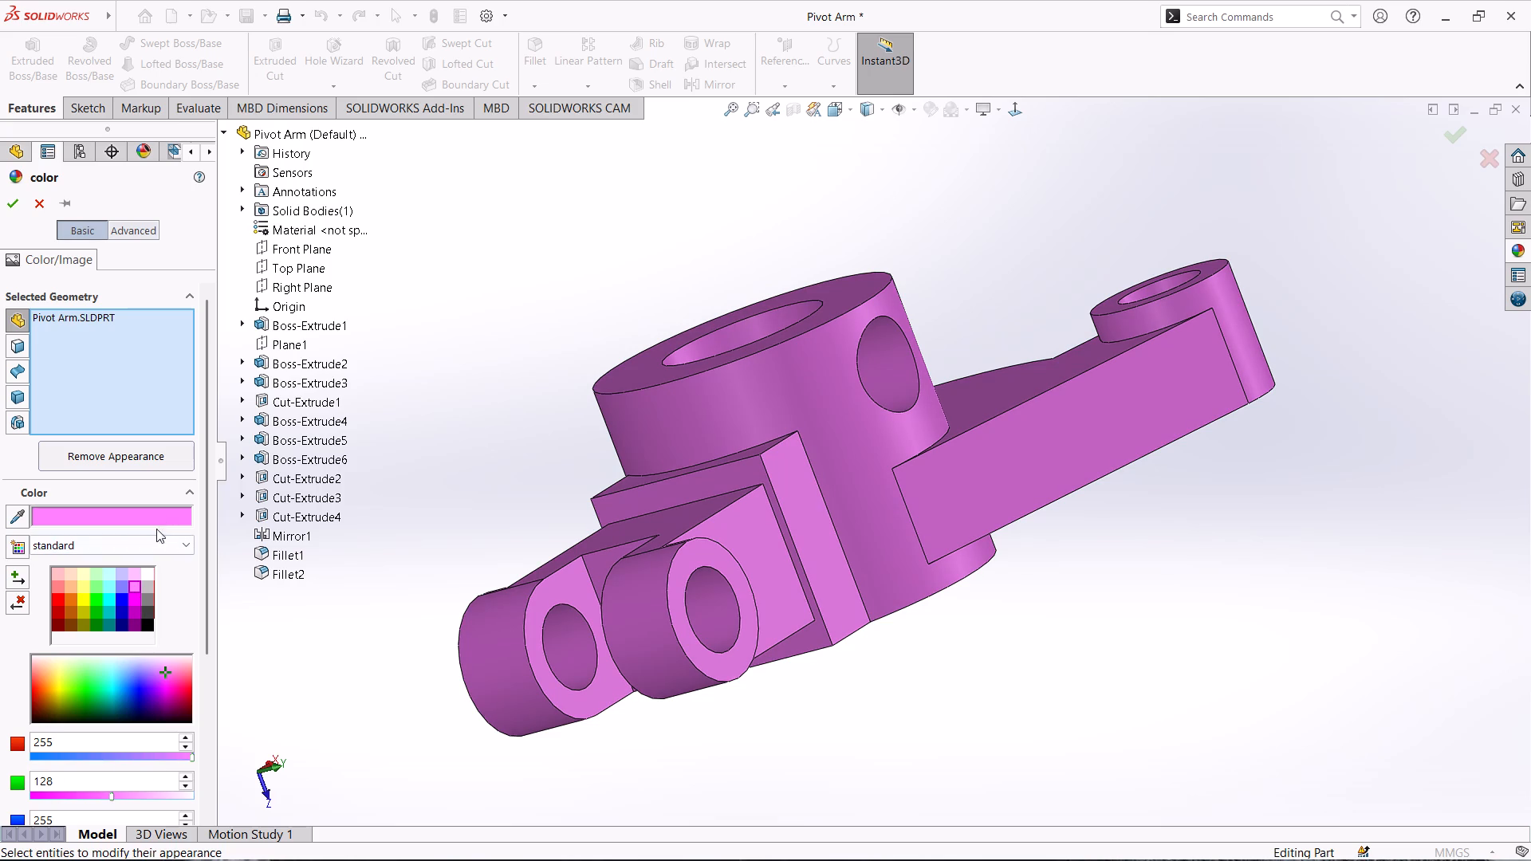
click(61, 791)
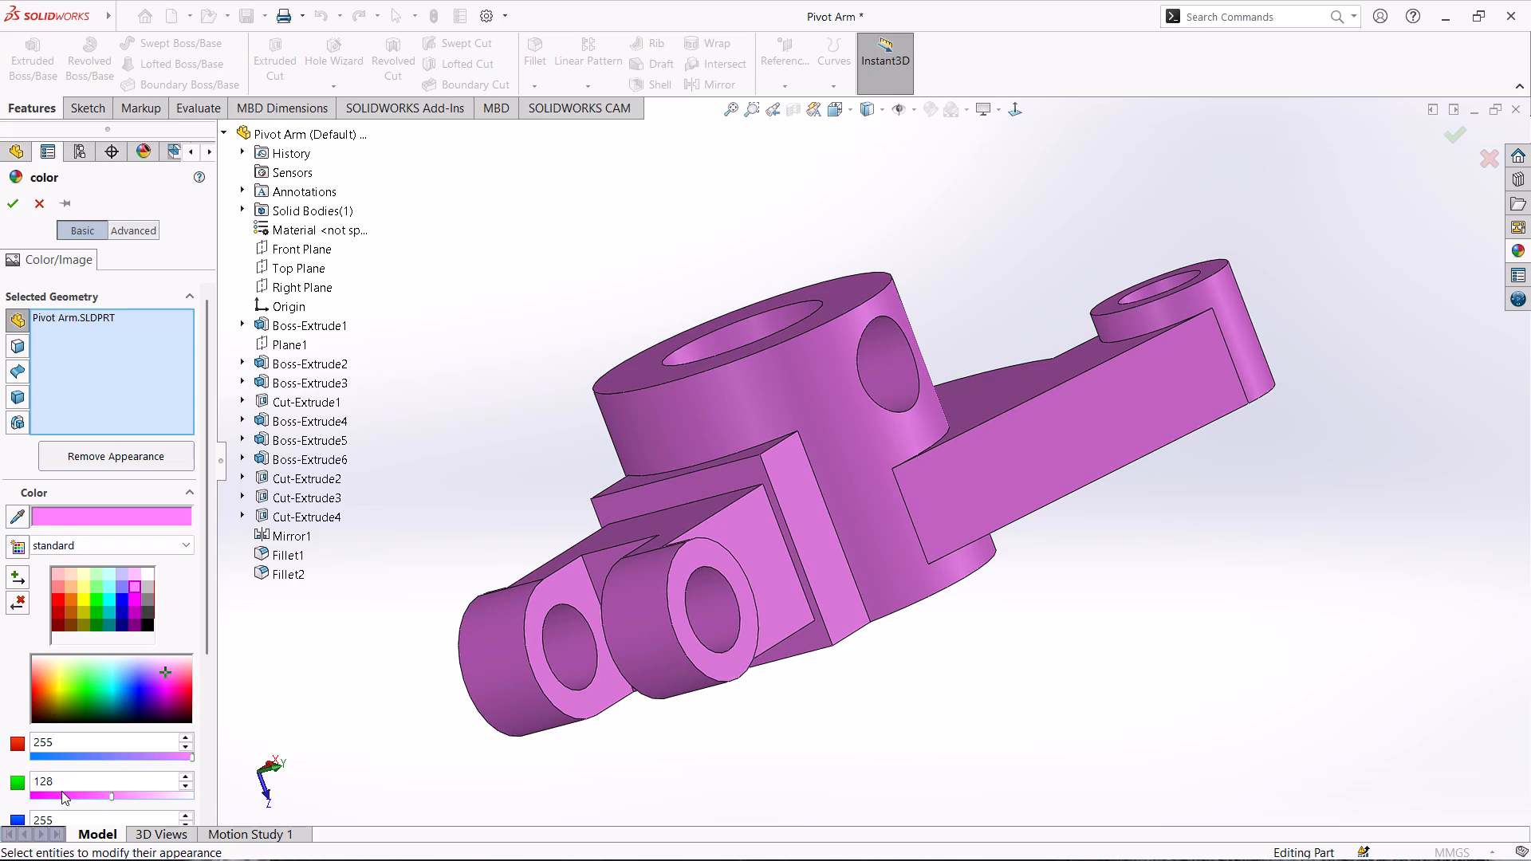
click(61, 796)
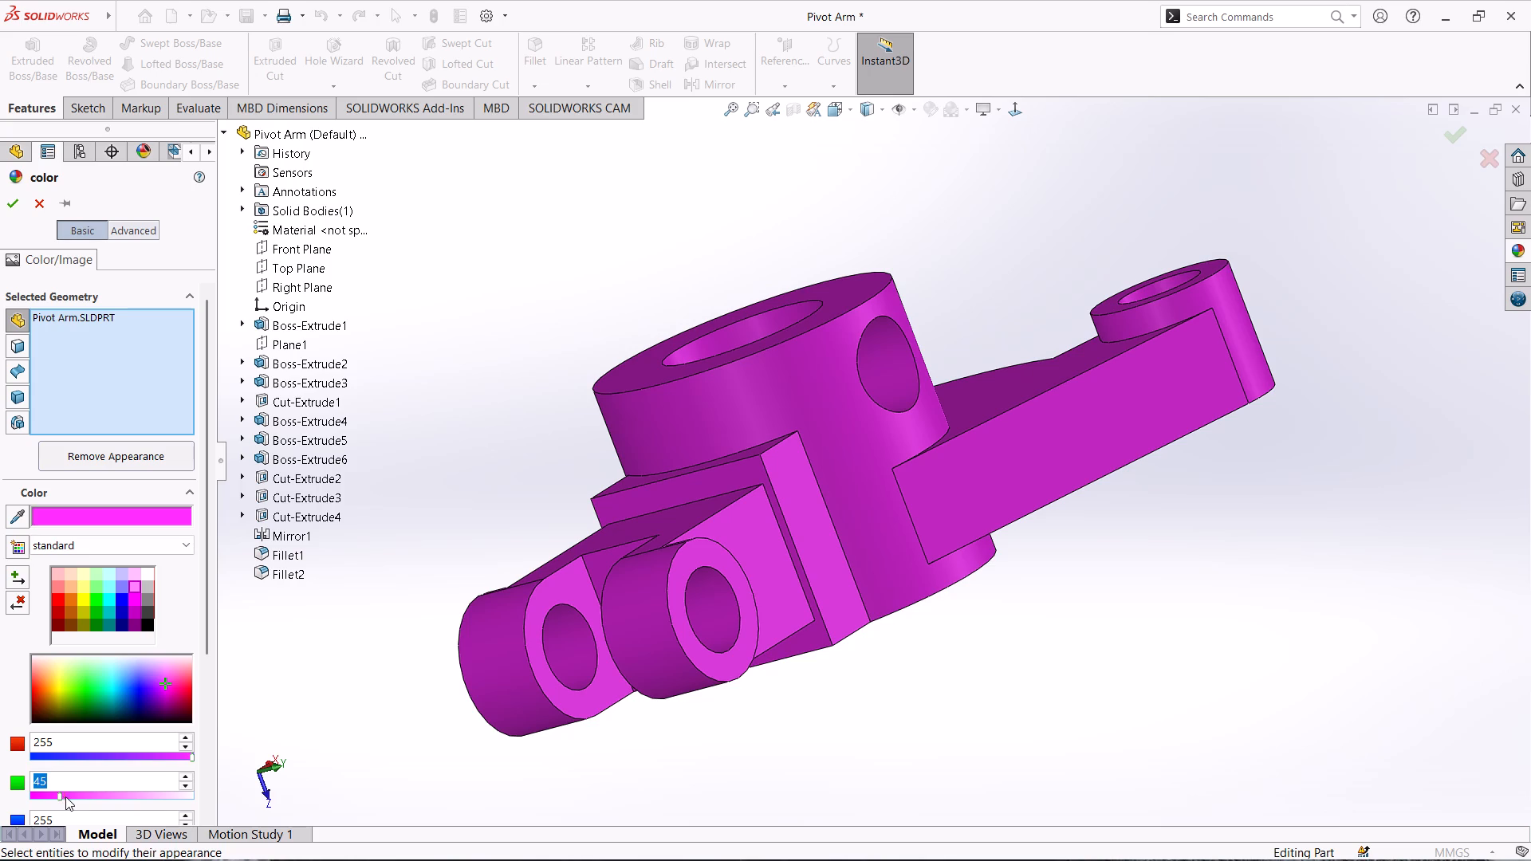
click(70, 796)
click(85, 796)
click(8, 204)
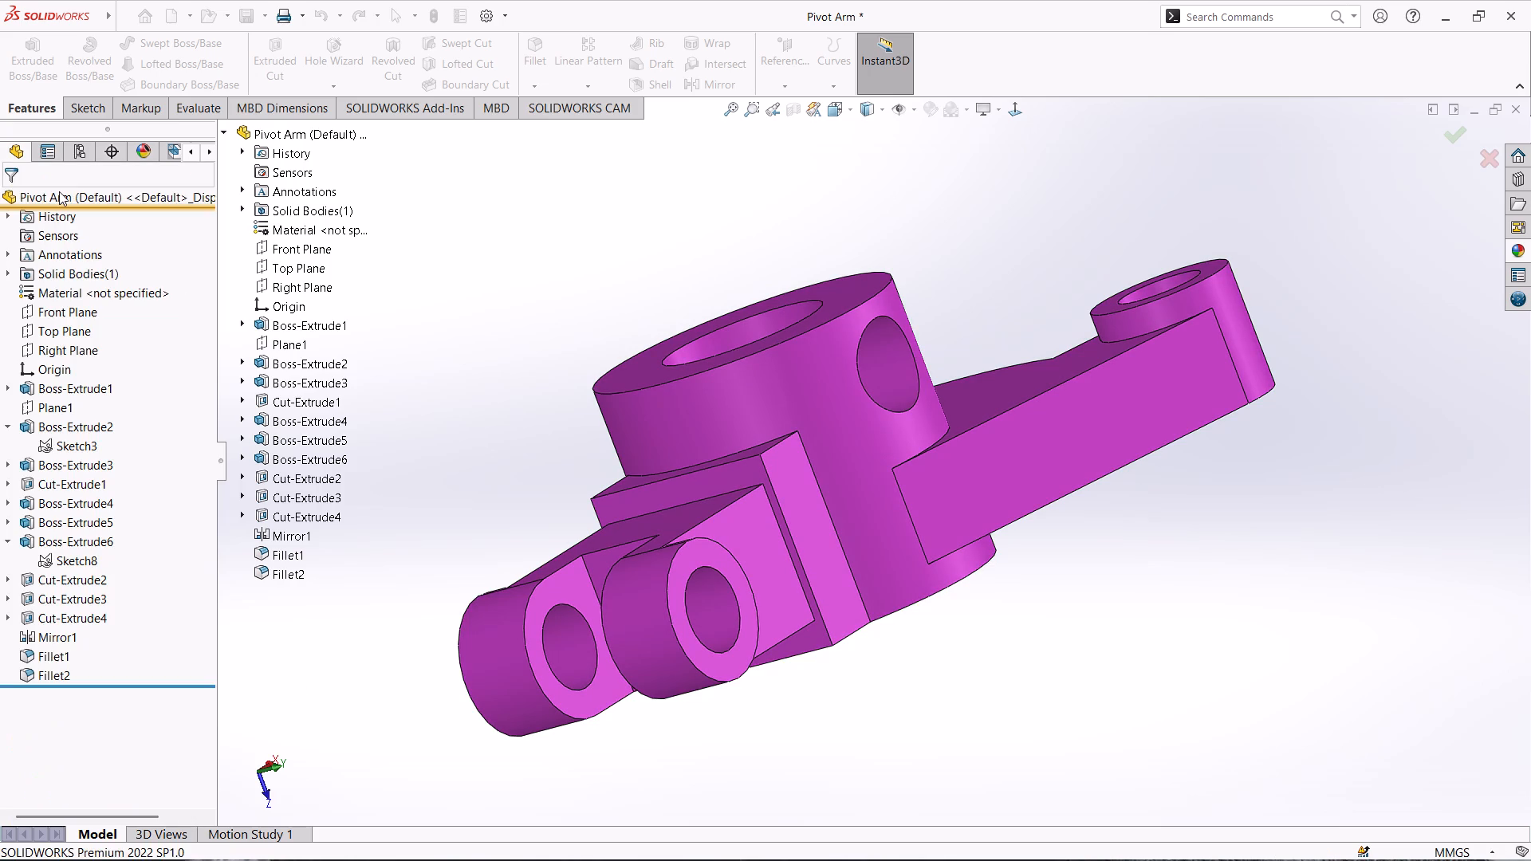
Inspect the recolored Pivot Arm, including its hub, arms and forked lugs, from different angles.
middle_drag(530, 315, 585, 368)
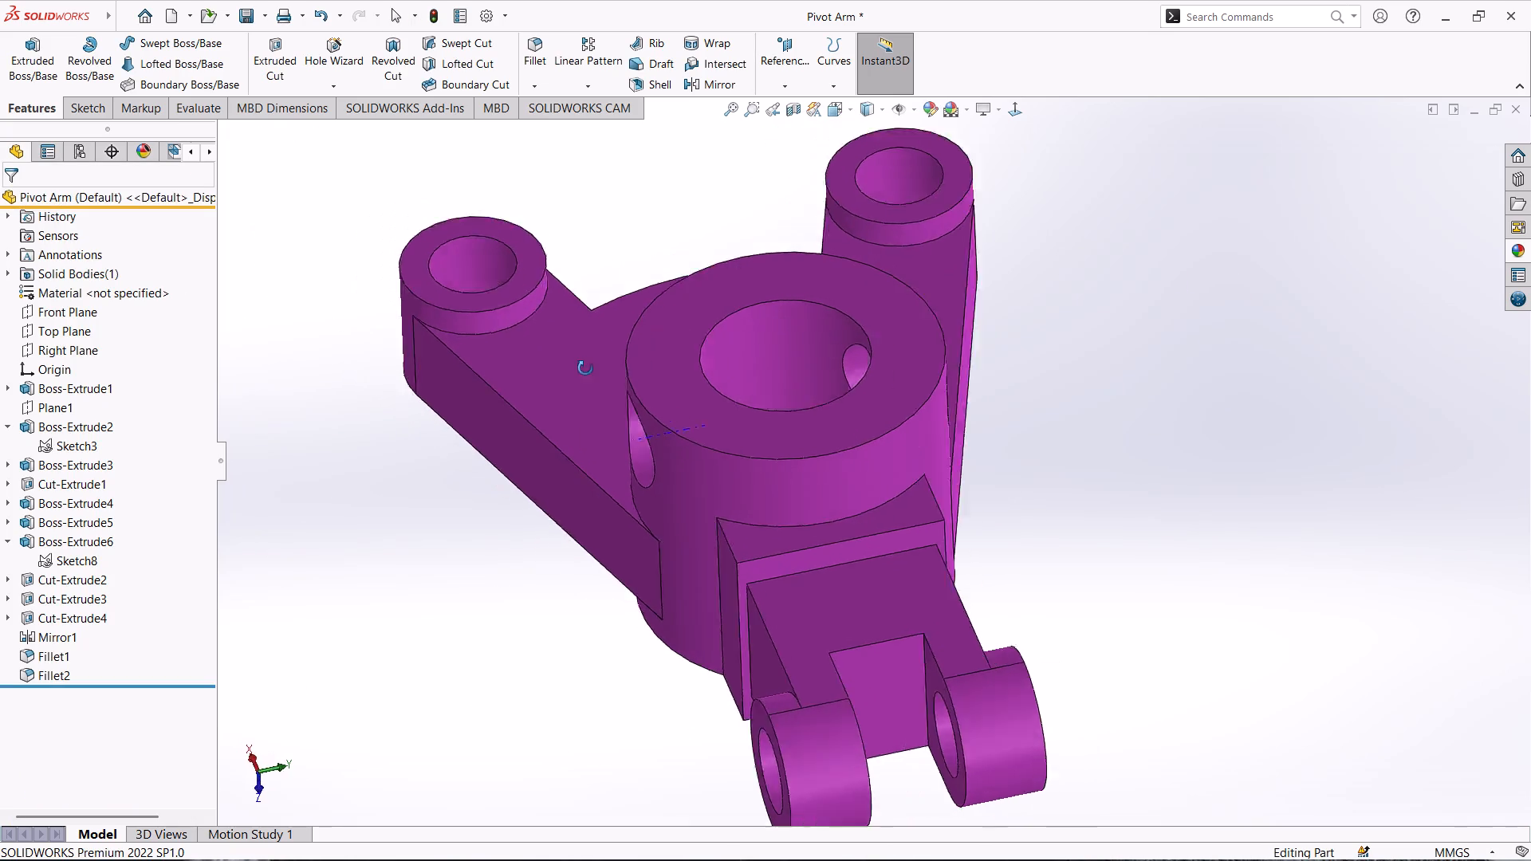
middle_drag(585, 368, 447, 431)
scroll(669, 468, down, 1)
scroll(476, 393, up, 2)
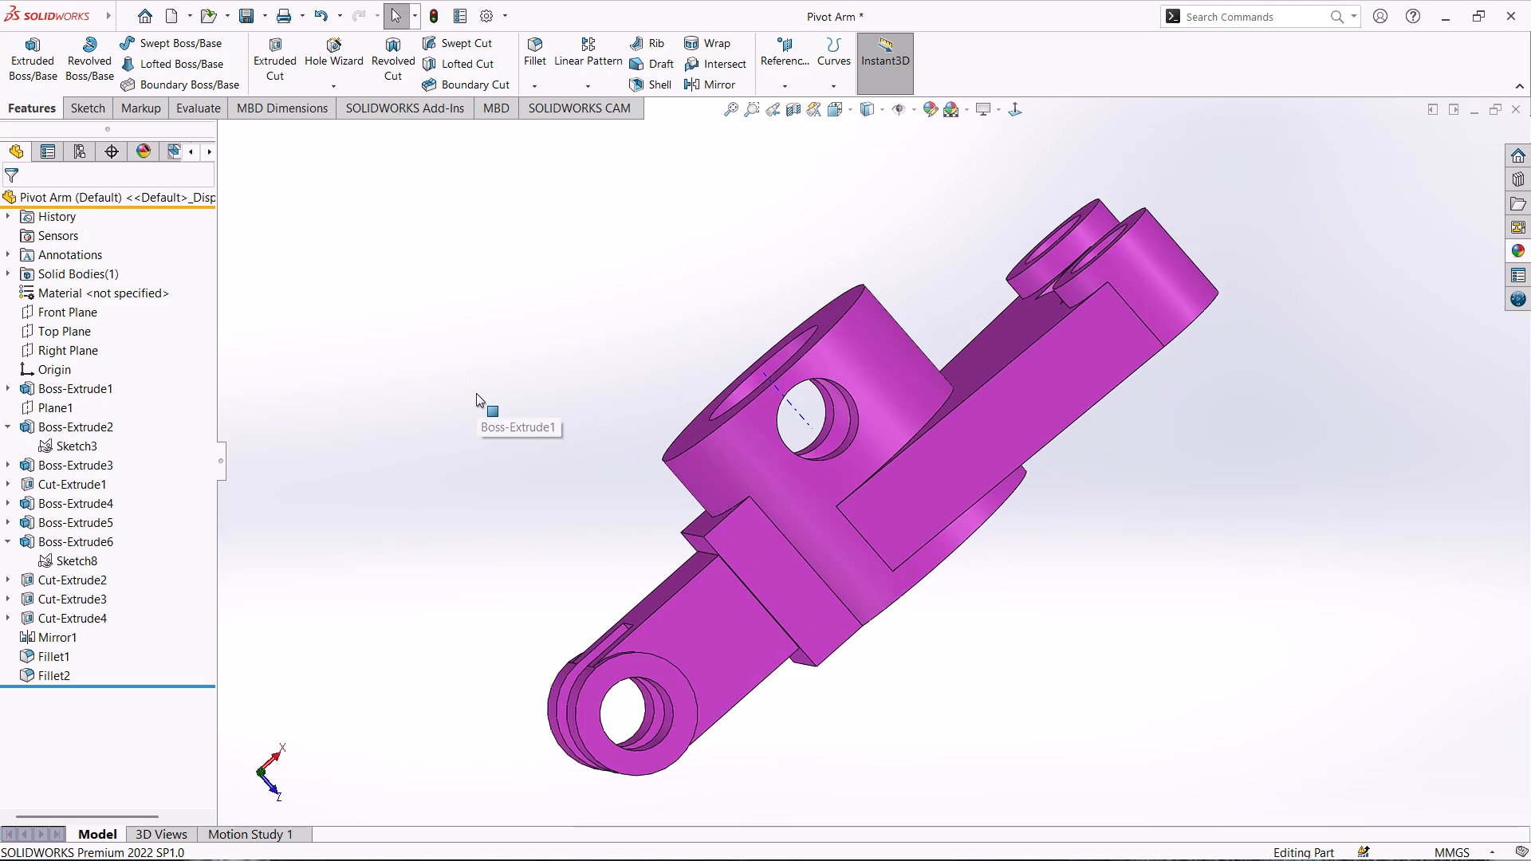
middle_drag(478, 391, 647, 364)
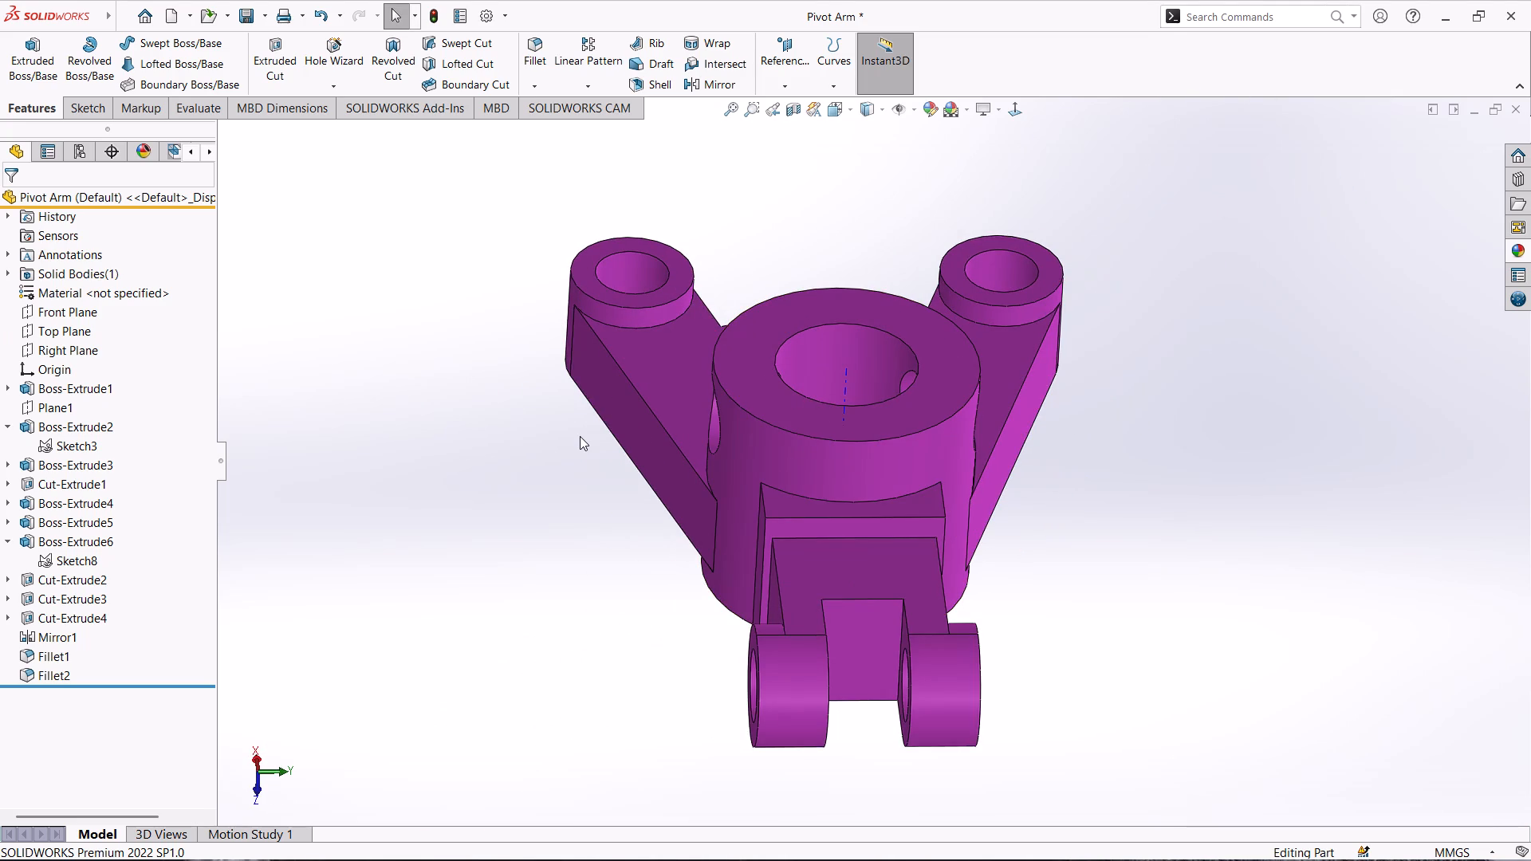
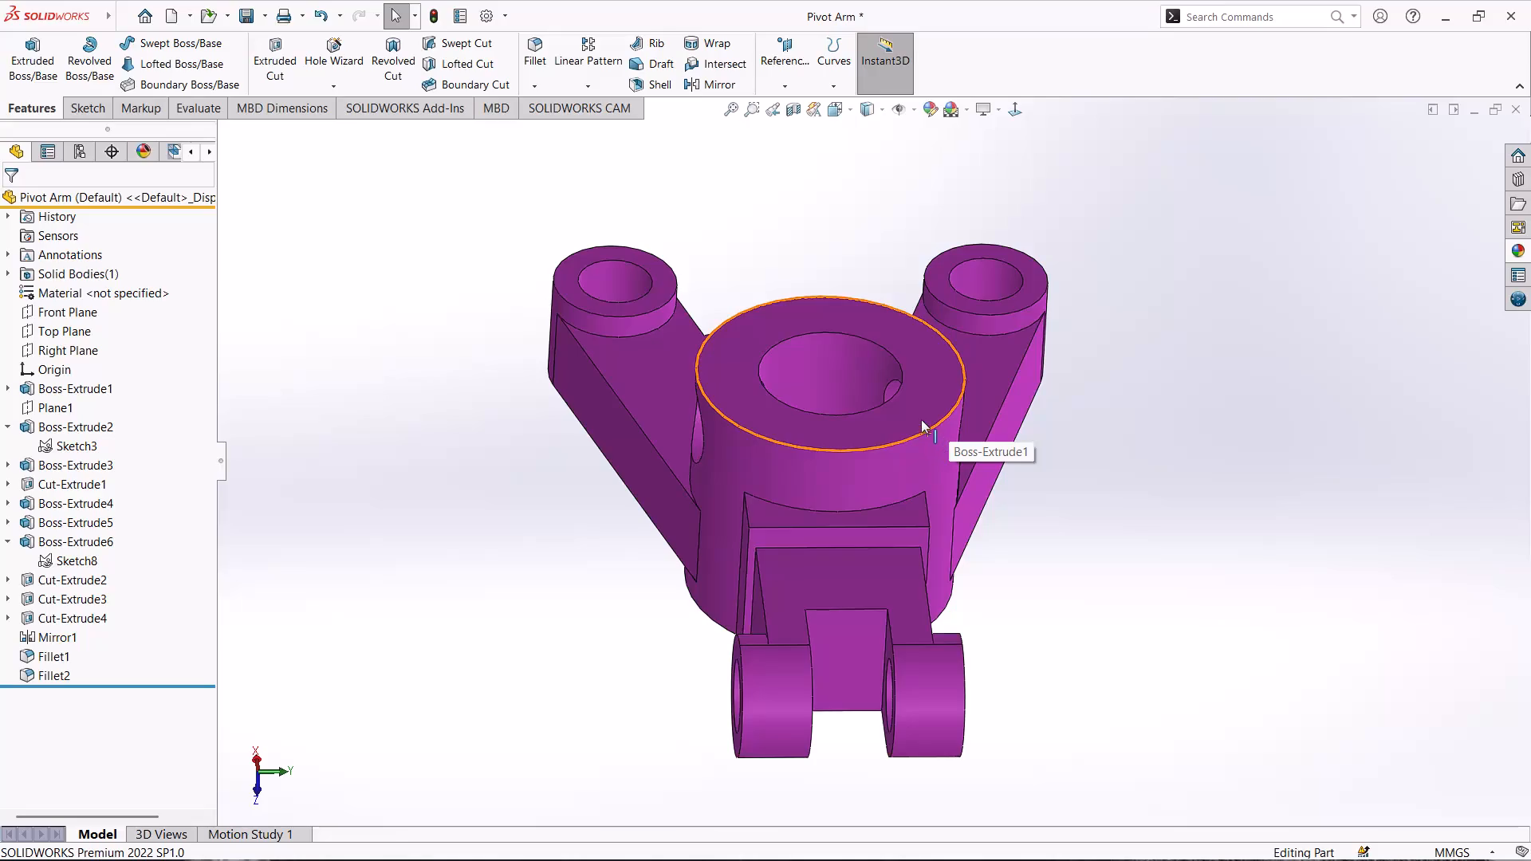
Start a new sketch on the central hub's flat ring-shaped end face and view it square on.
middle_drag(1097, 539, 1095, 540)
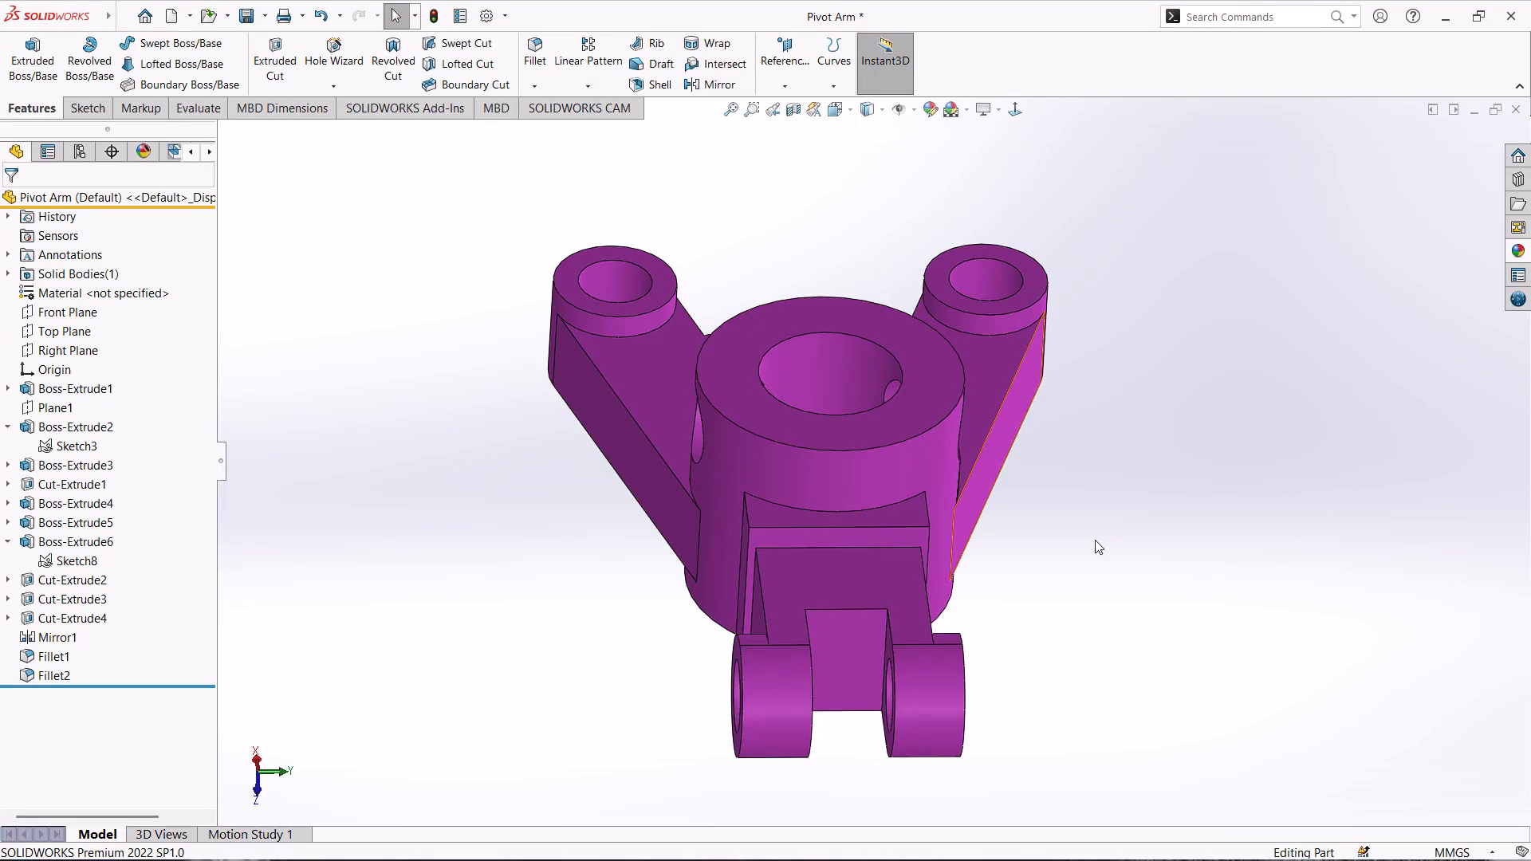
middle_drag(1095, 540, 925, 675)
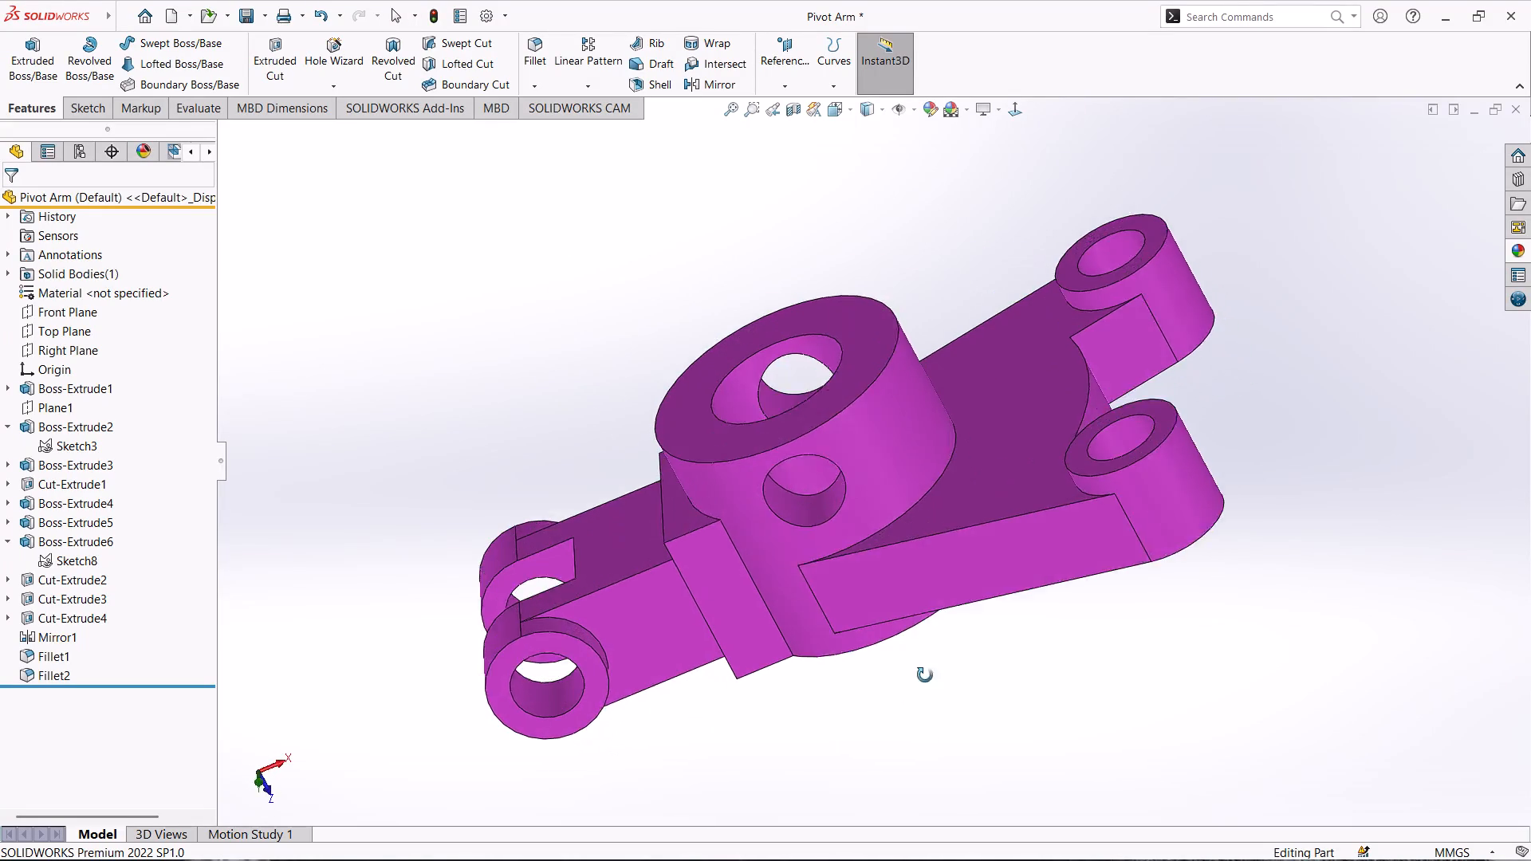
middle_drag(925, 675, 989, 728)
click(786, 477)
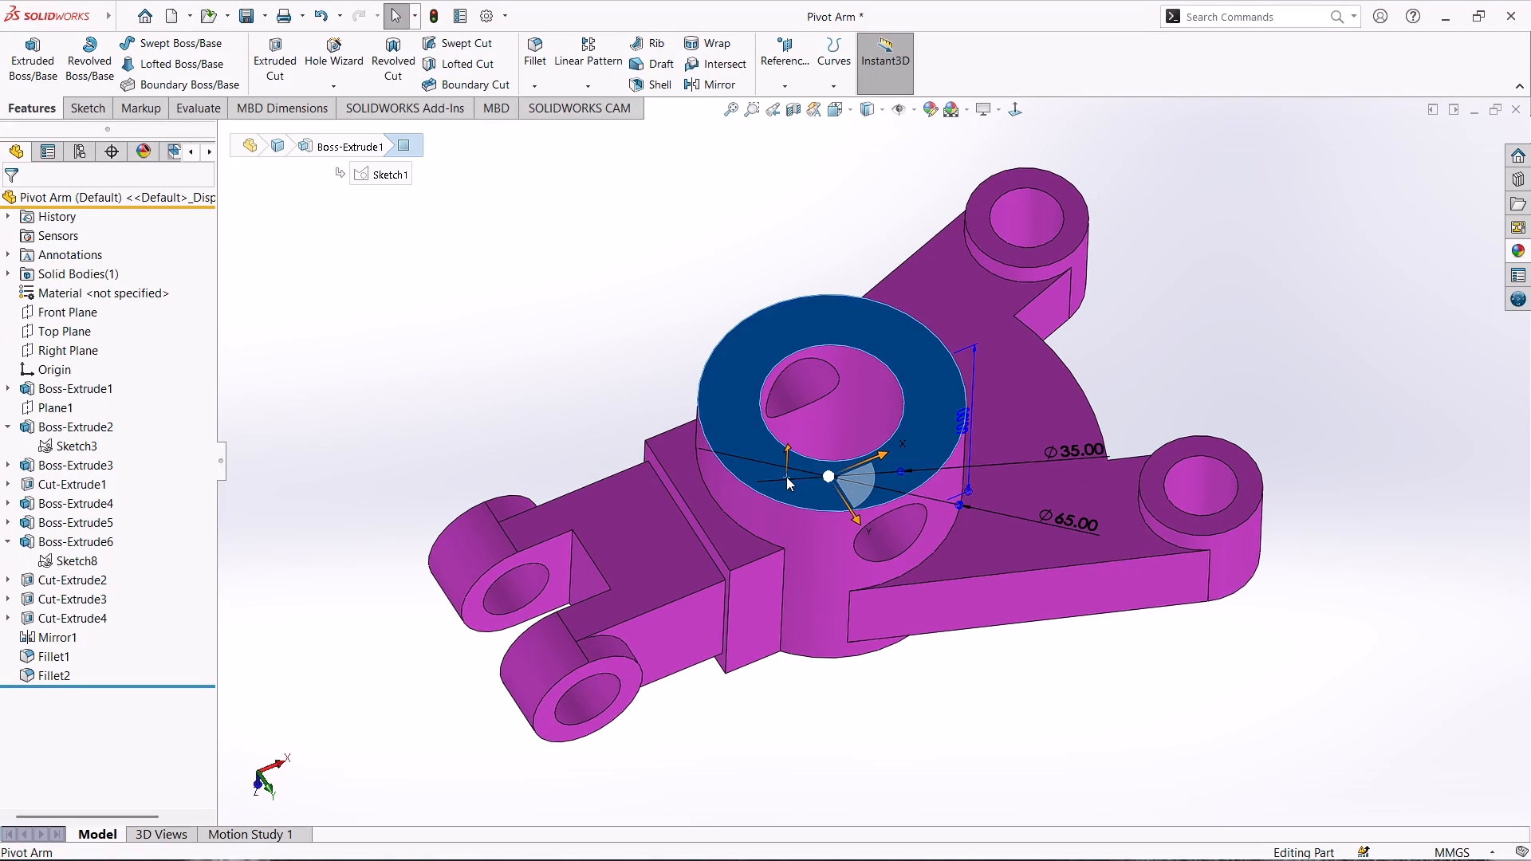
click(858, 427)
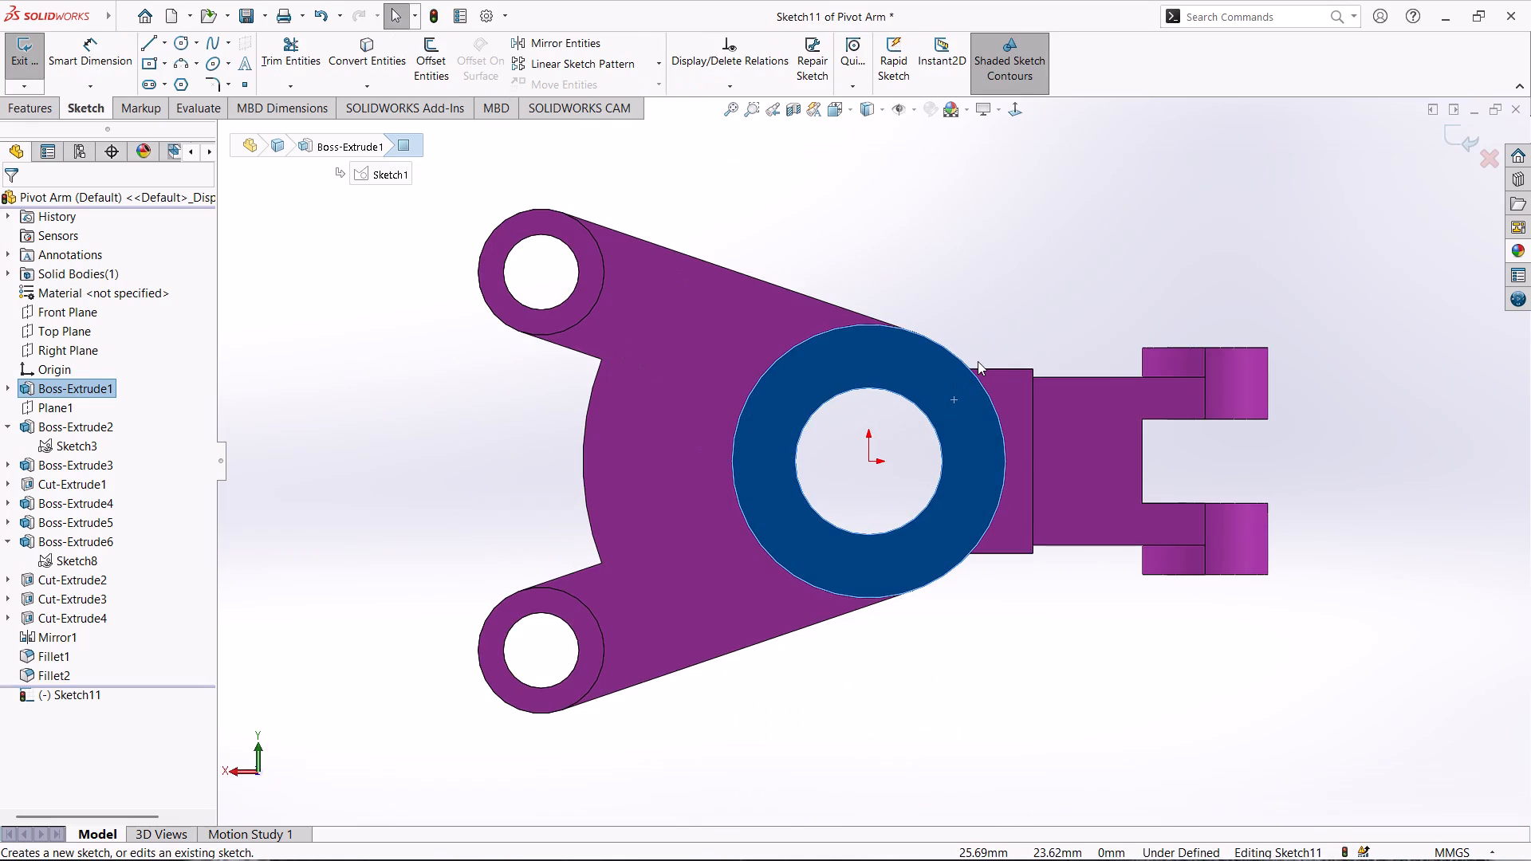
middle_drag(1100, 222, 1088, 259)
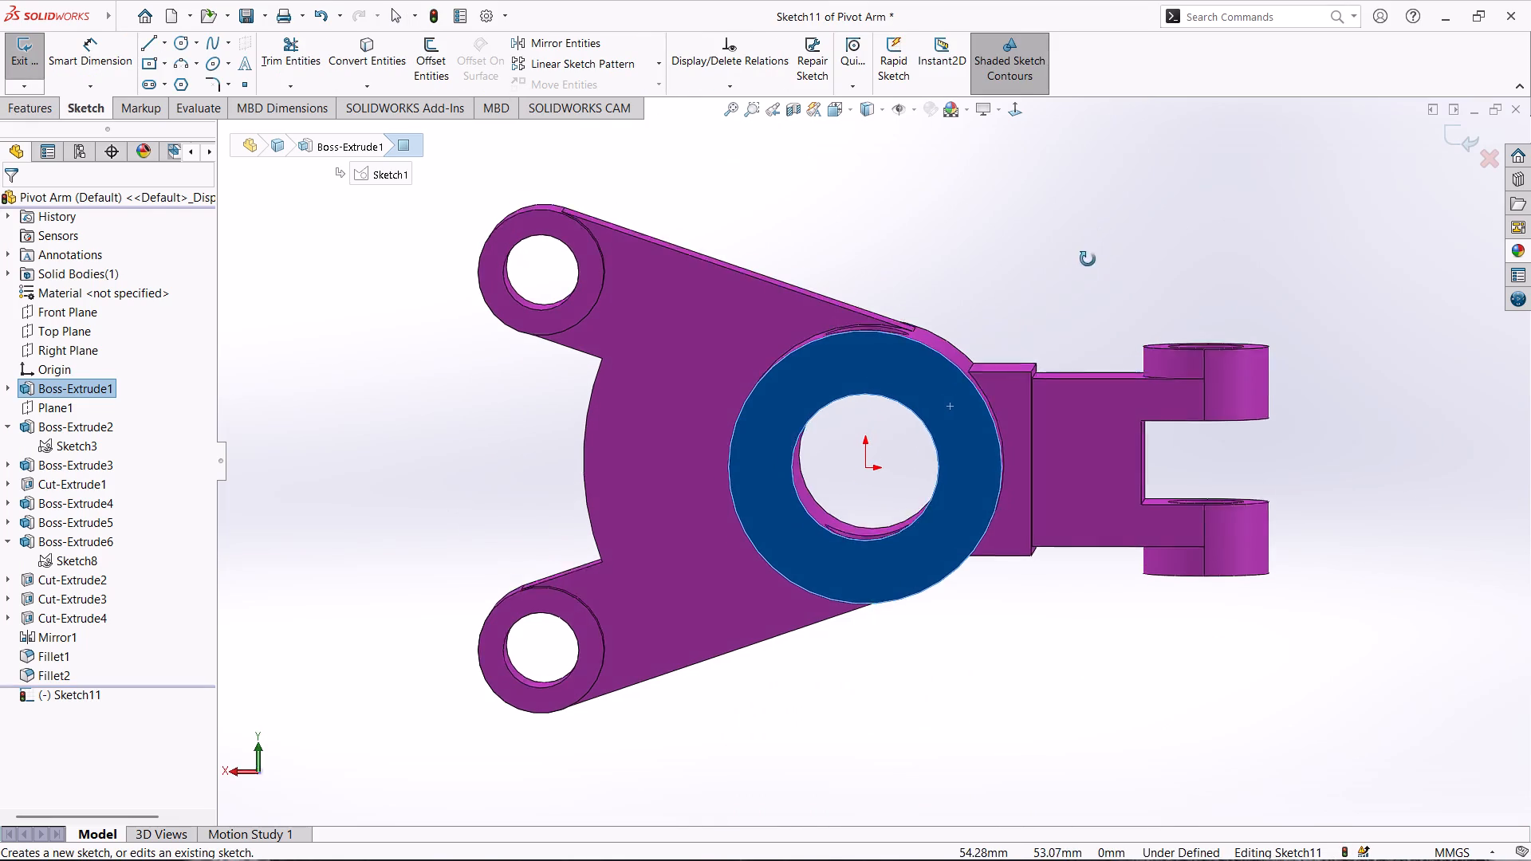
middle_drag(1088, 259, 1070, 234)
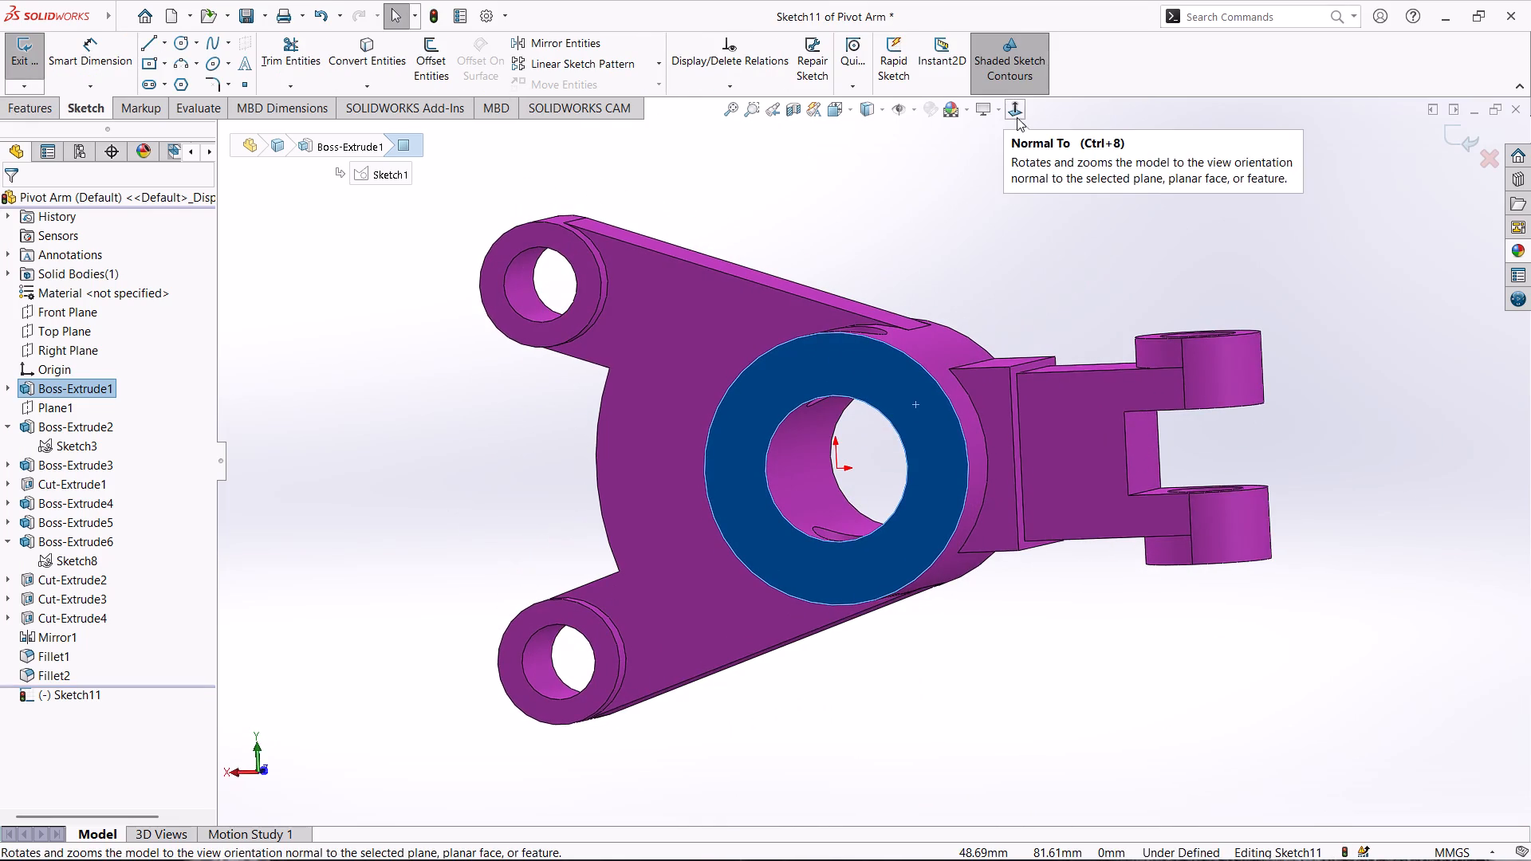
click(1017, 117)
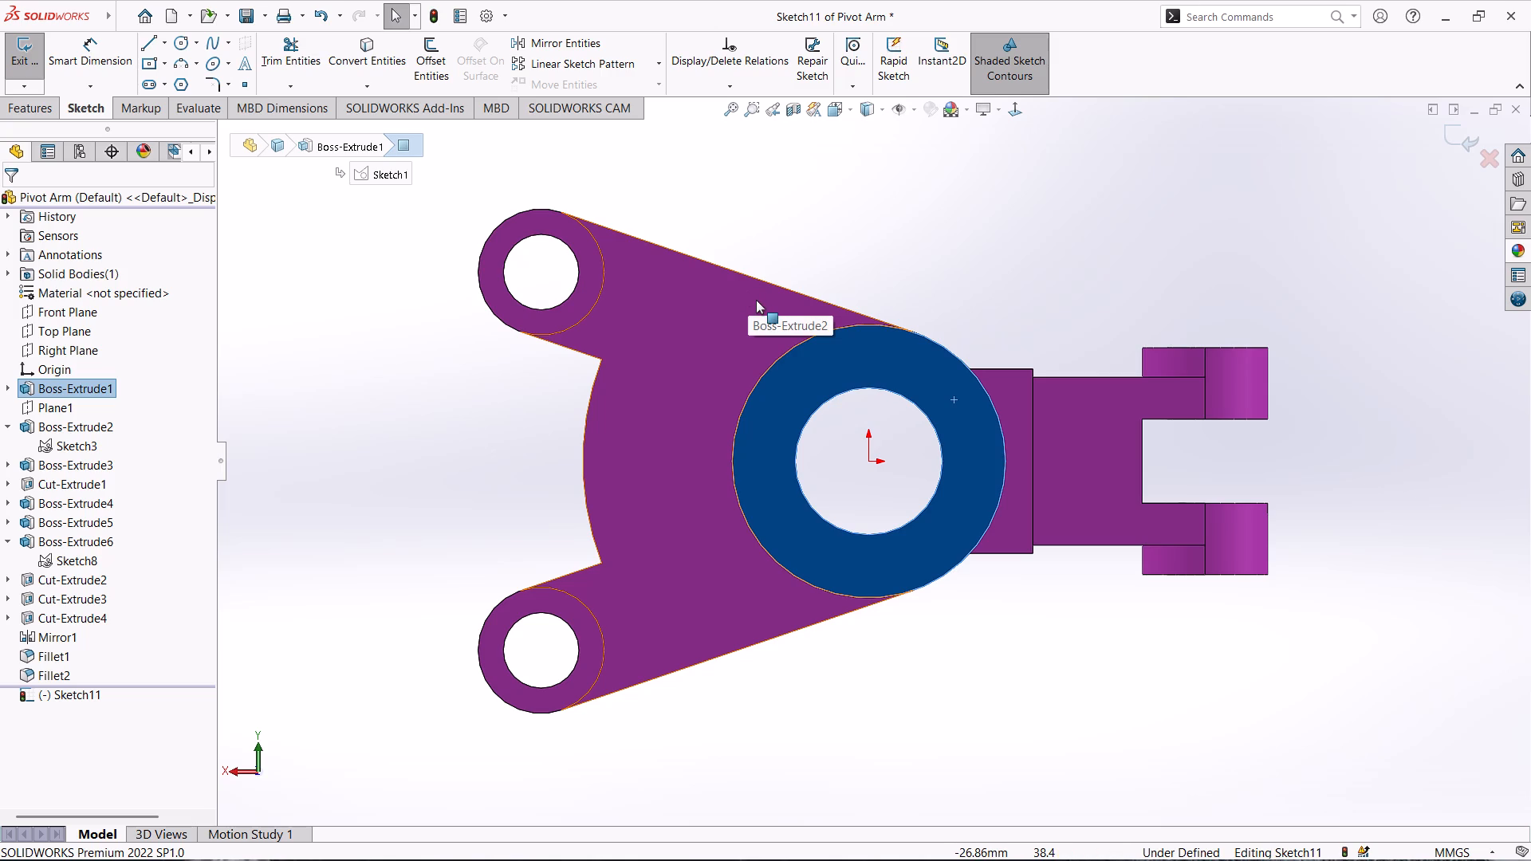
Sketch a vertical line about 79 mm long across the hub, between its bore and the forked arm.
click(152, 43)
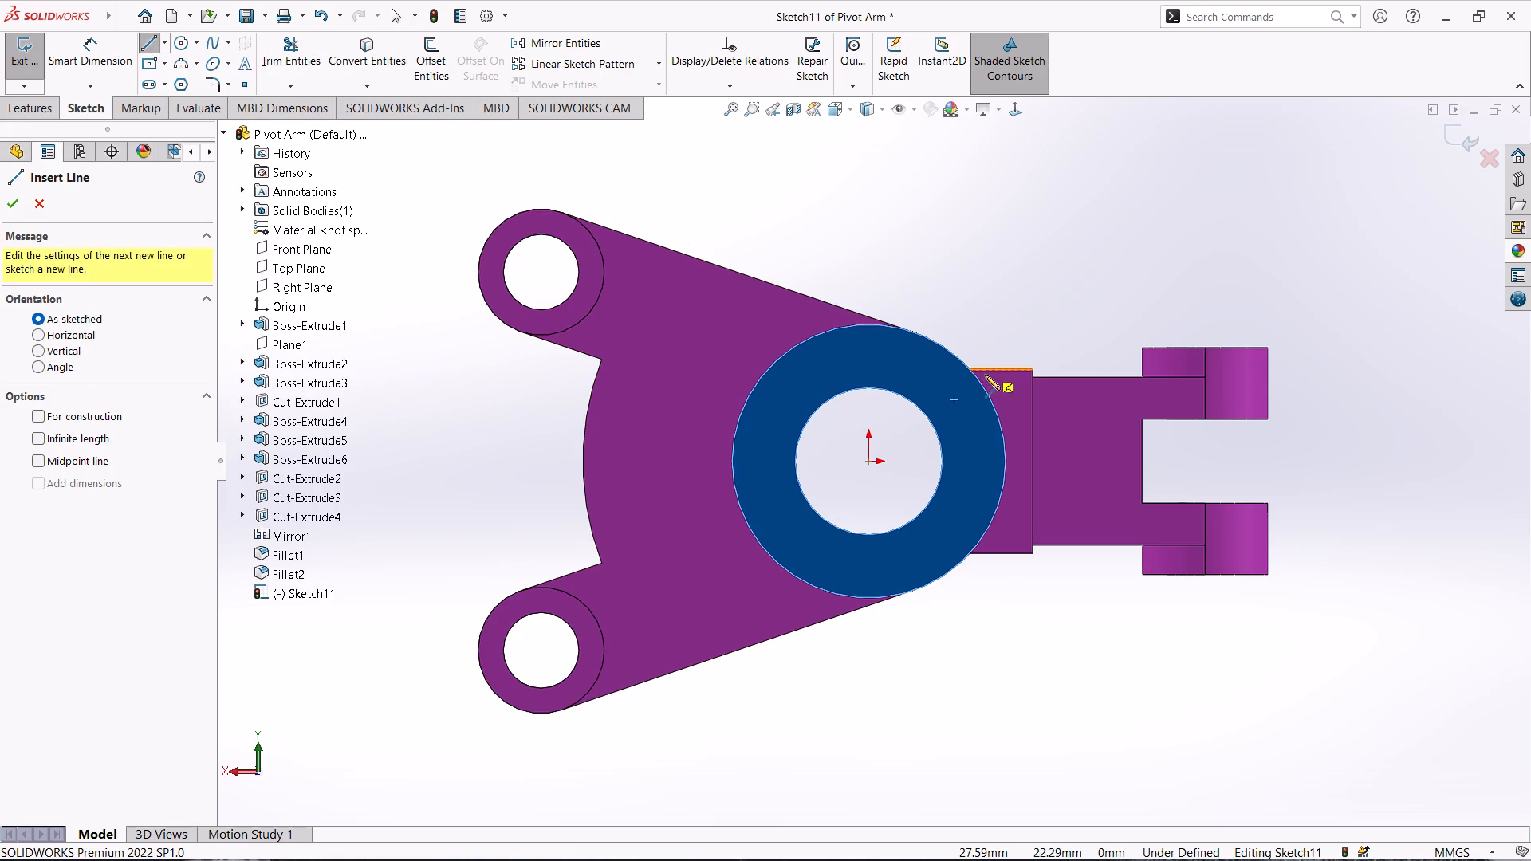
click(954, 311)
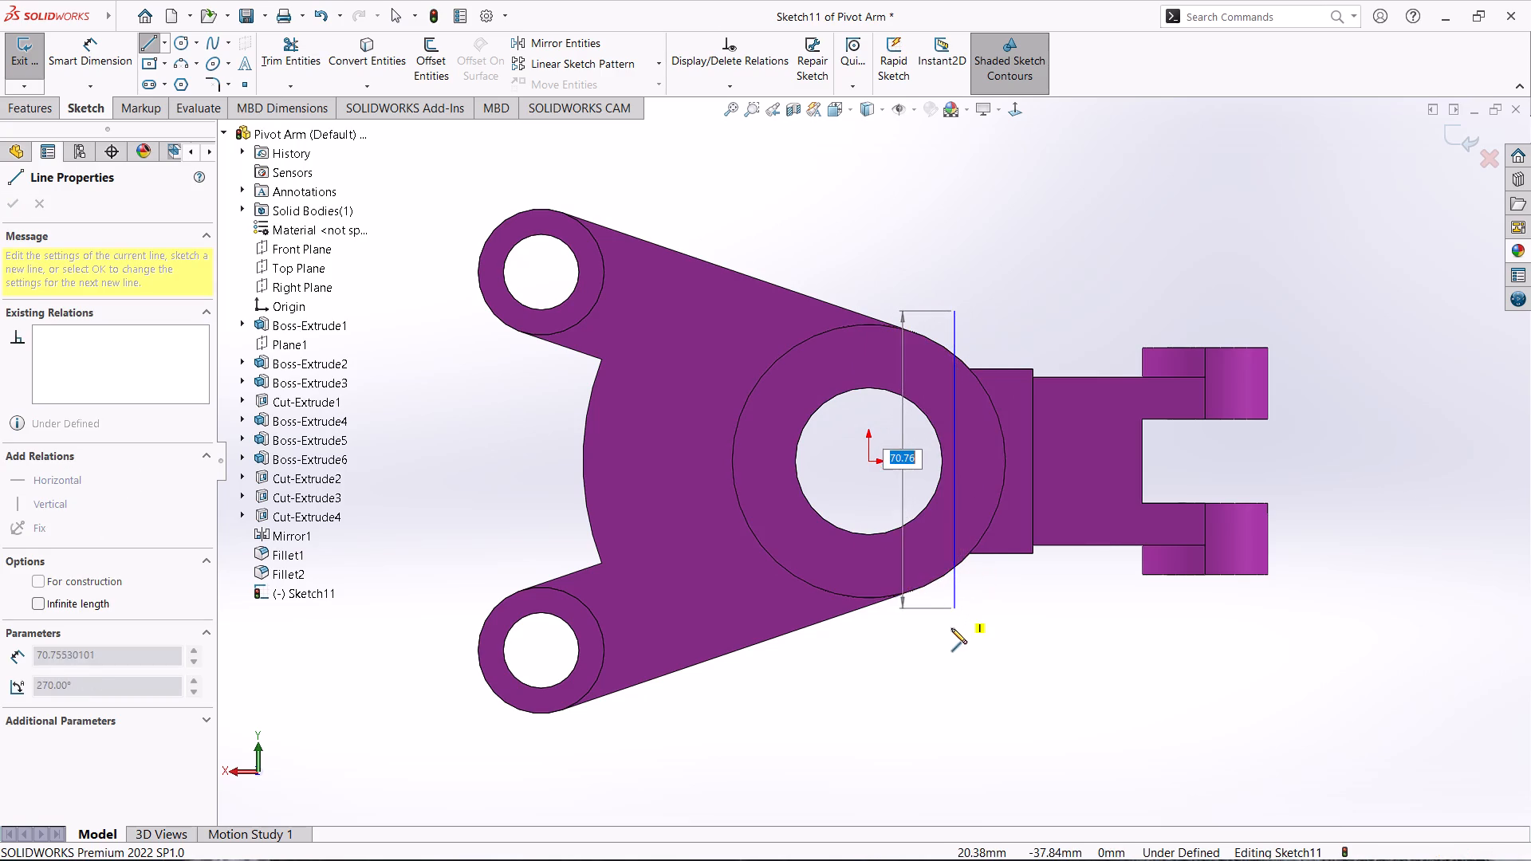
click(955, 645)
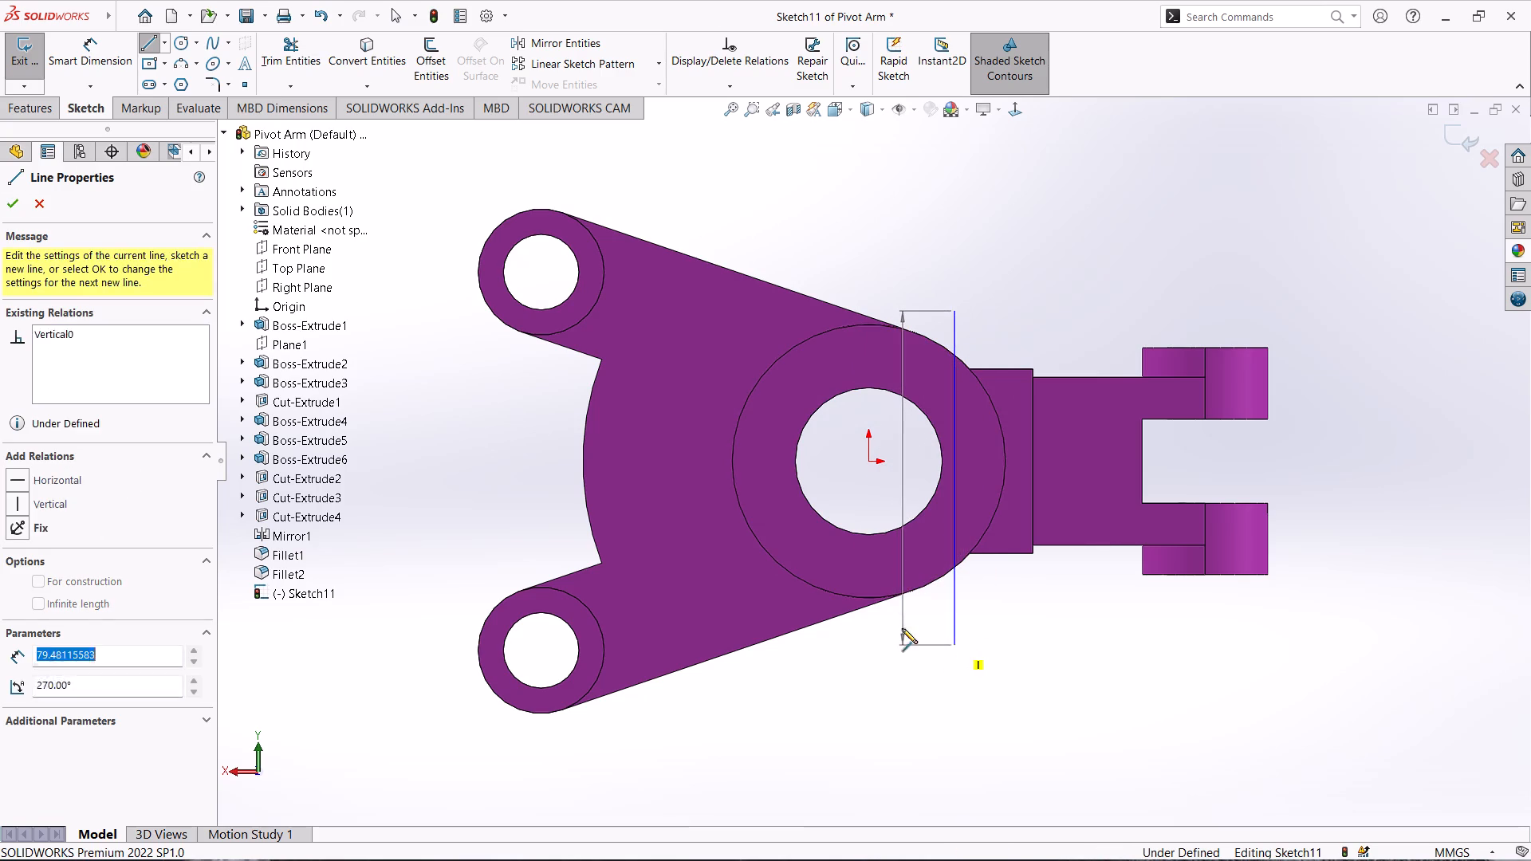
Dimension the vertical line 24 mm from the origin.
click(97, 45)
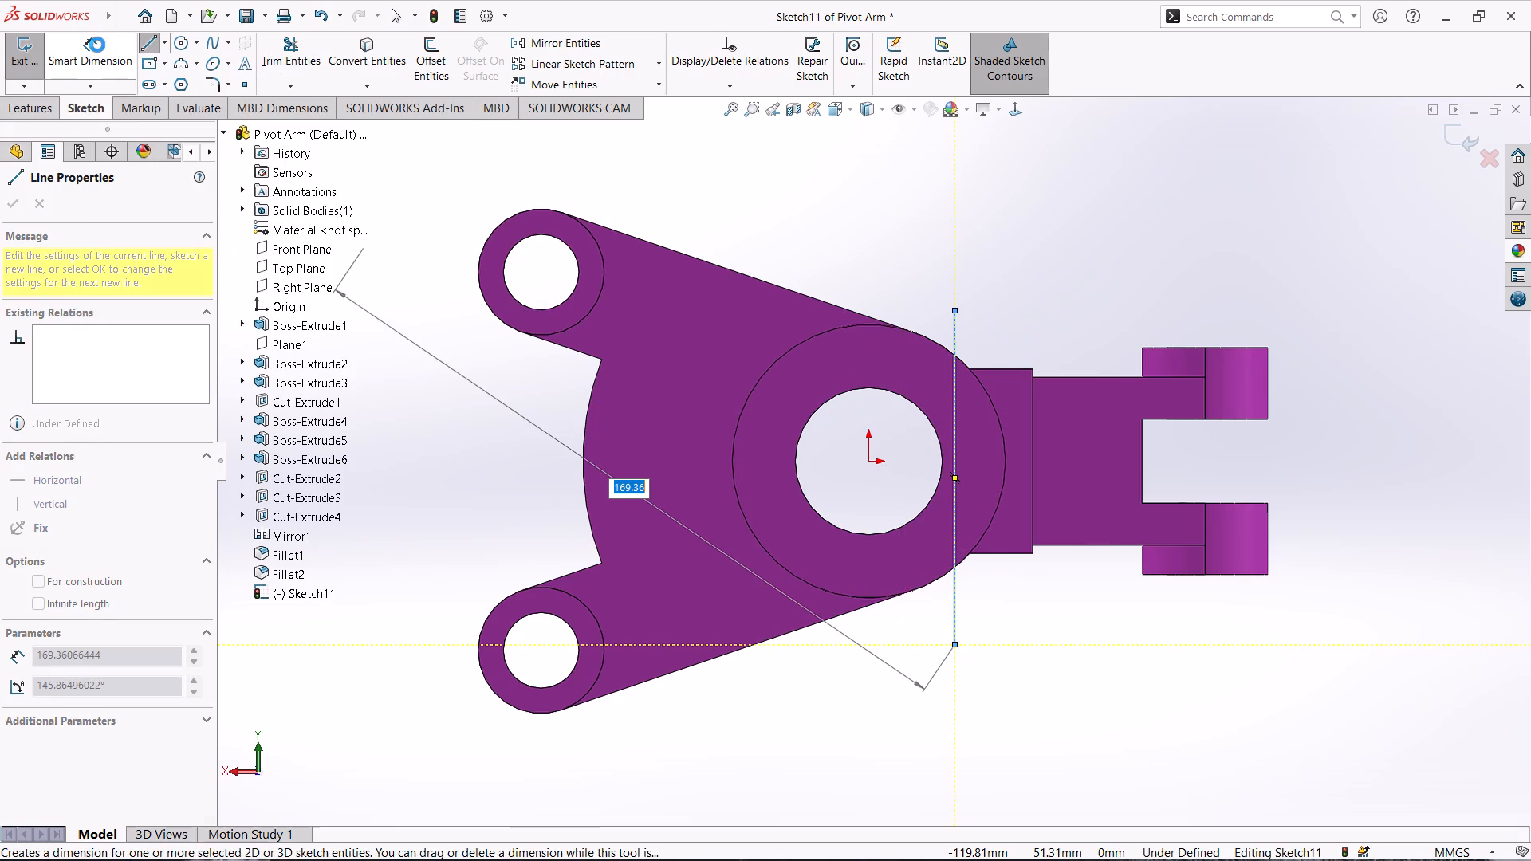
click(870, 461)
click(954, 458)
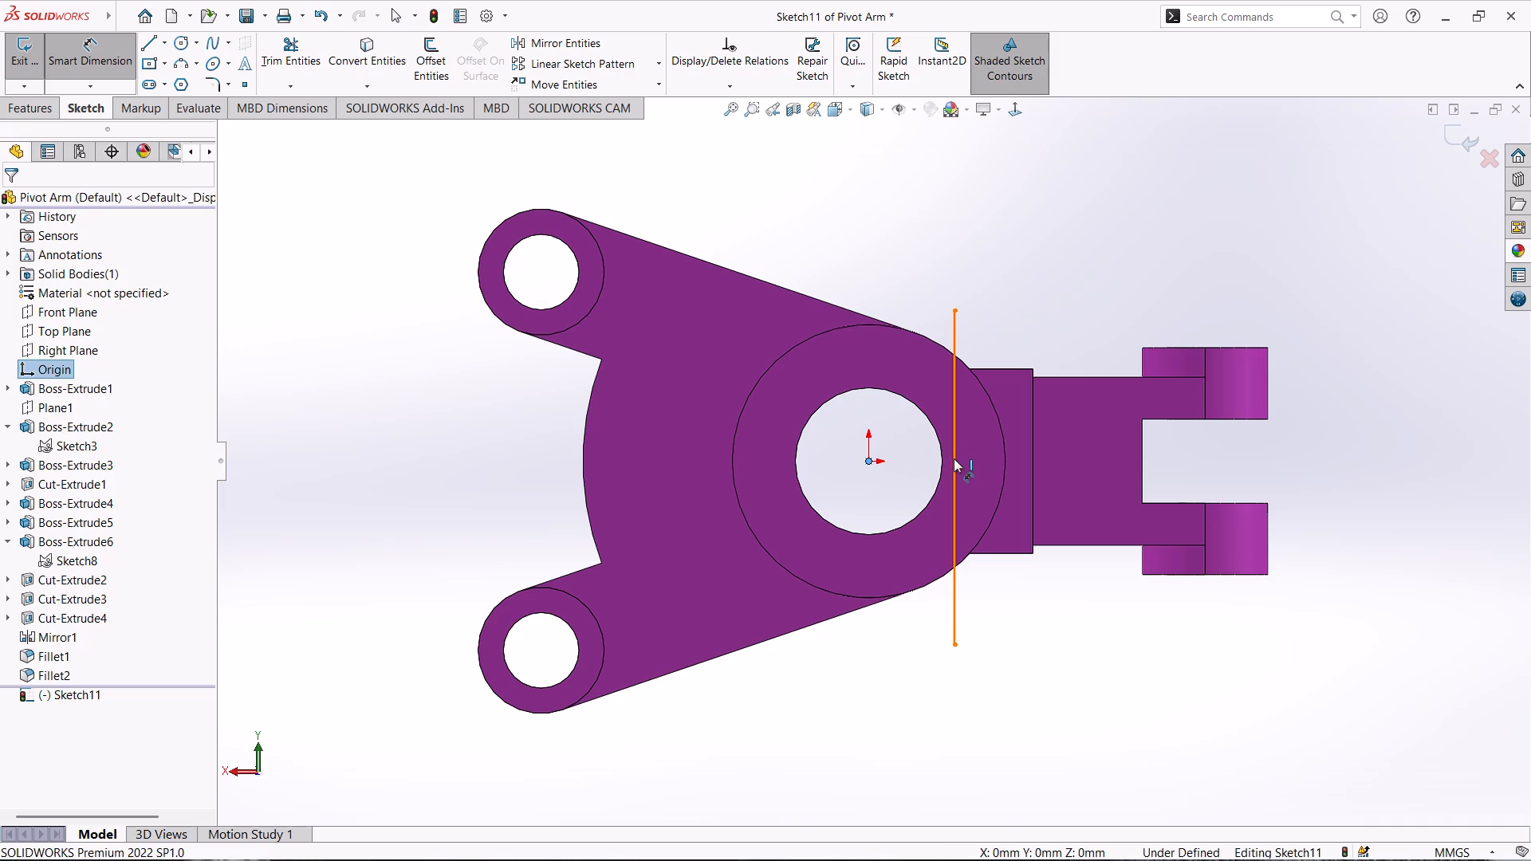
click(902, 269)
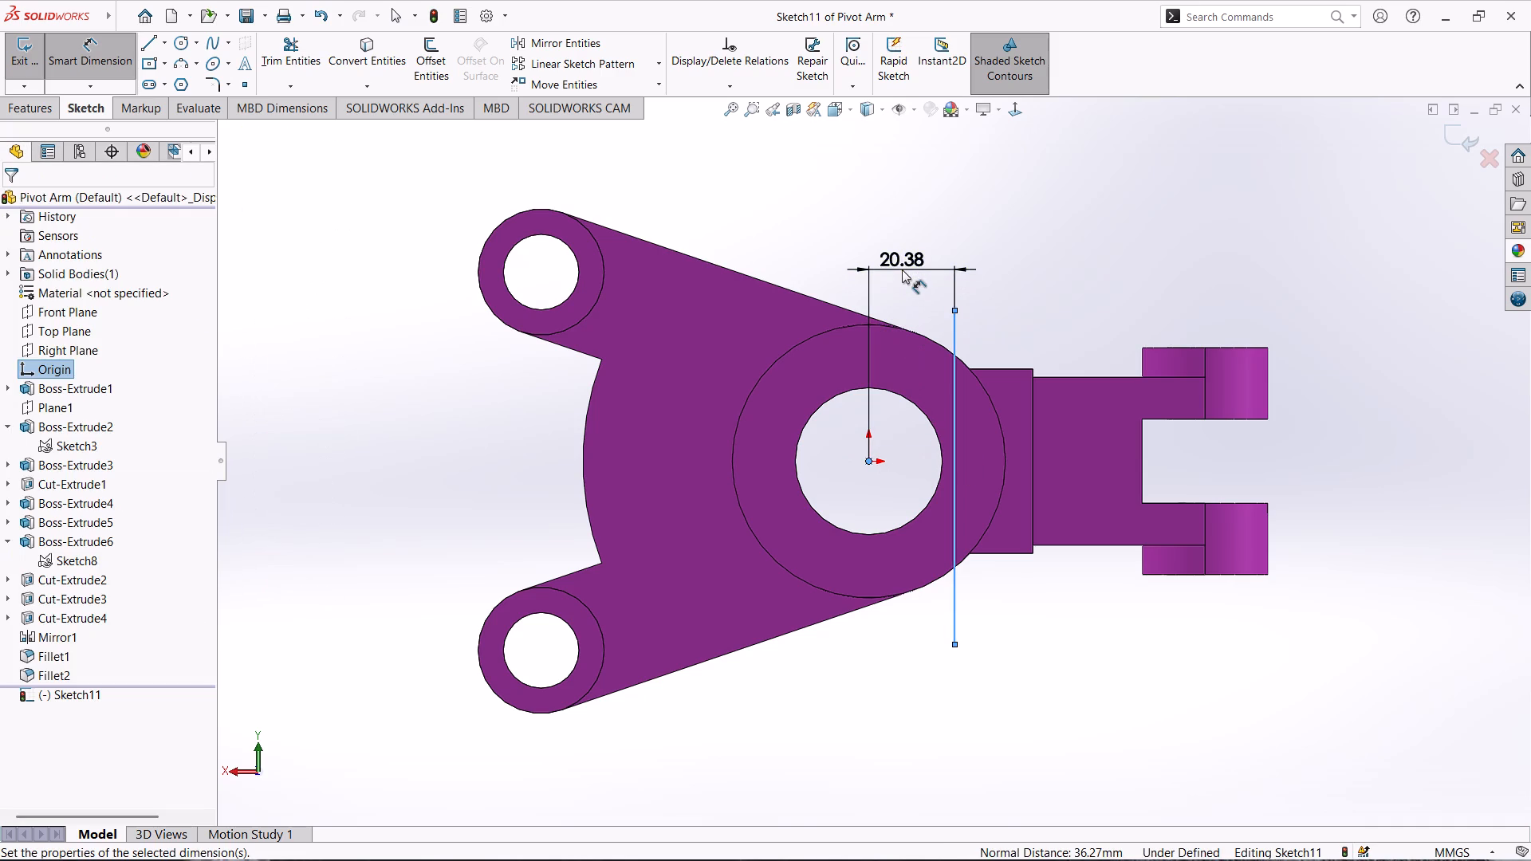
text(24)
key(Return)
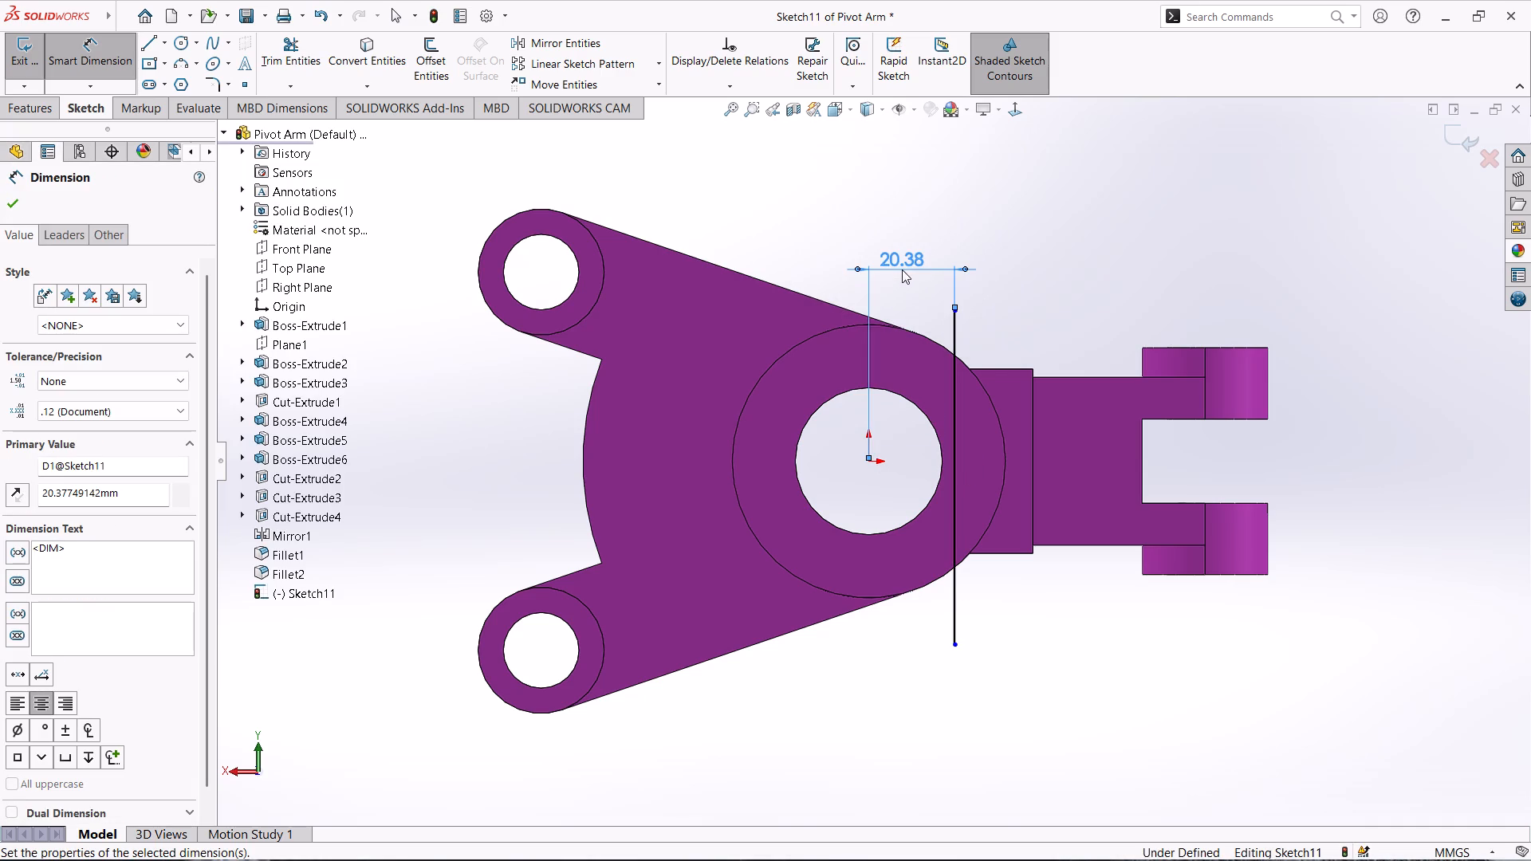
Convert the hub's outer circular edge on the fork side into a sketch arc, using only that edge.
scroll(997, 332, down, 1)
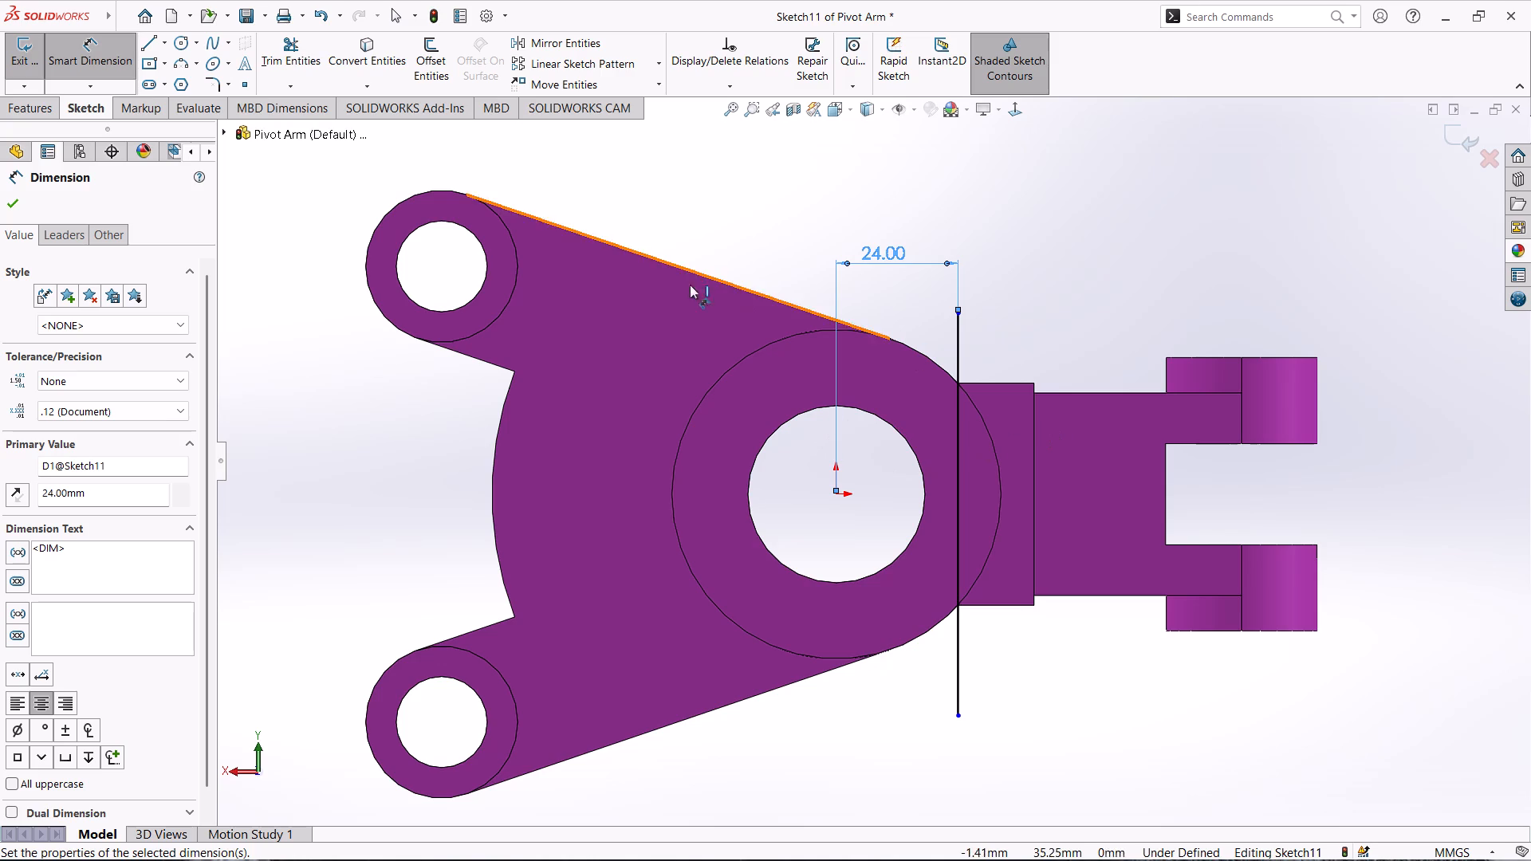
click(384, 65)
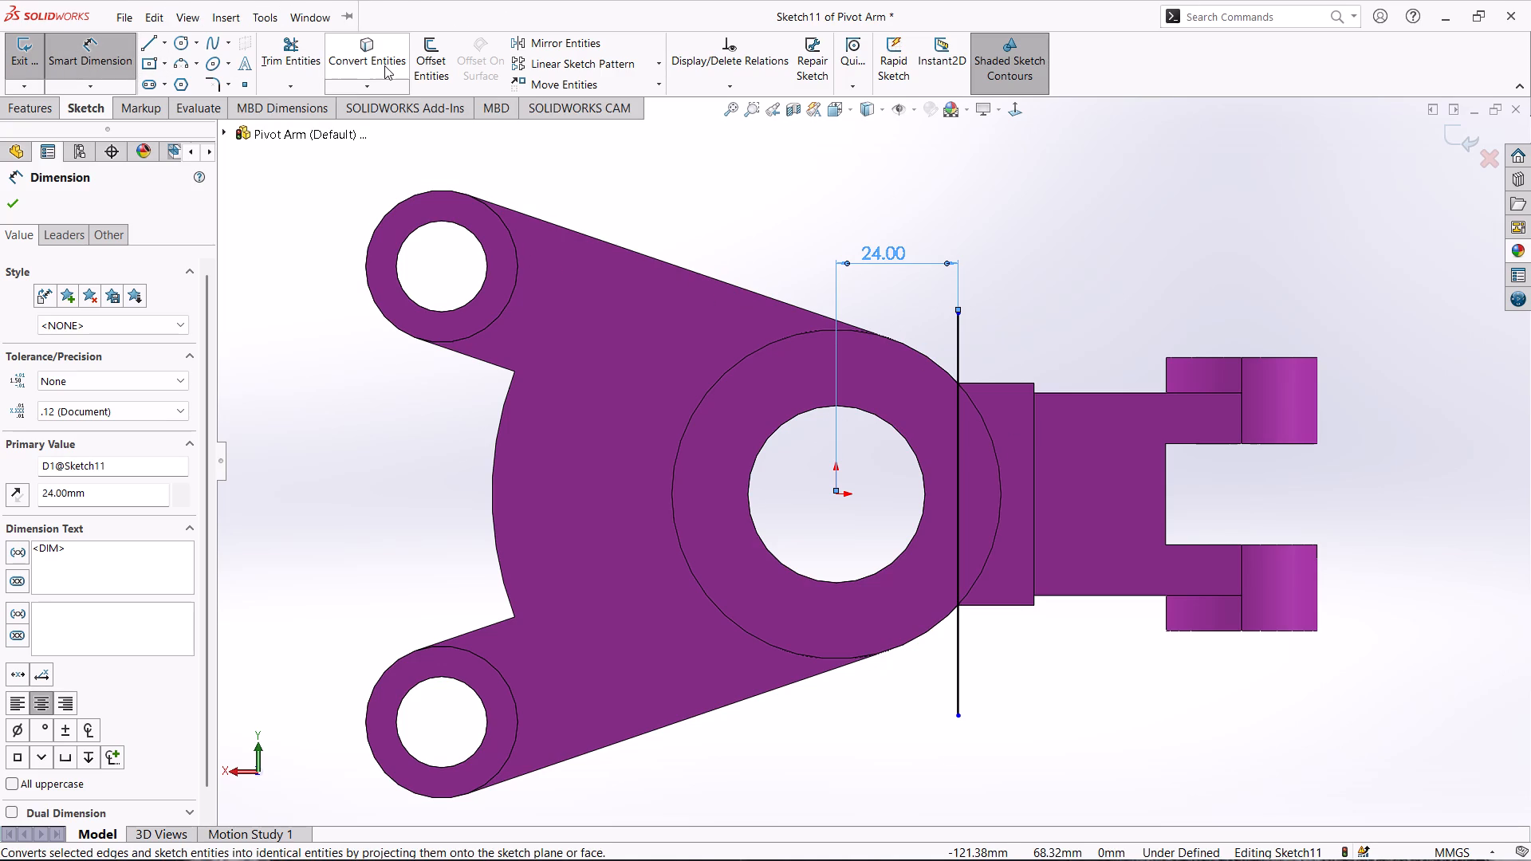
click(998, 447)
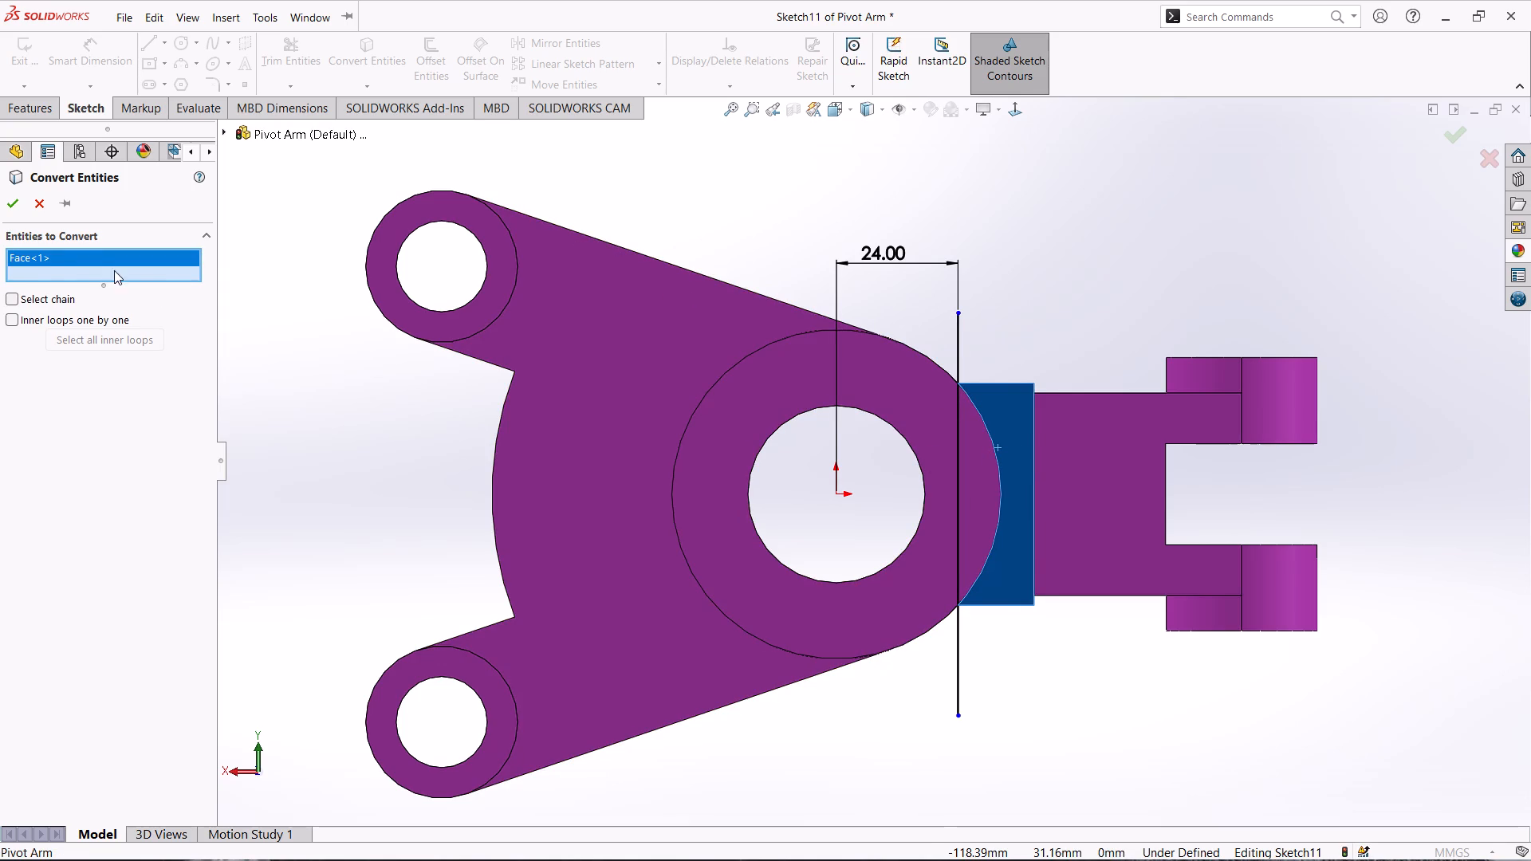
click(44, 255)
right_click(44, 255)
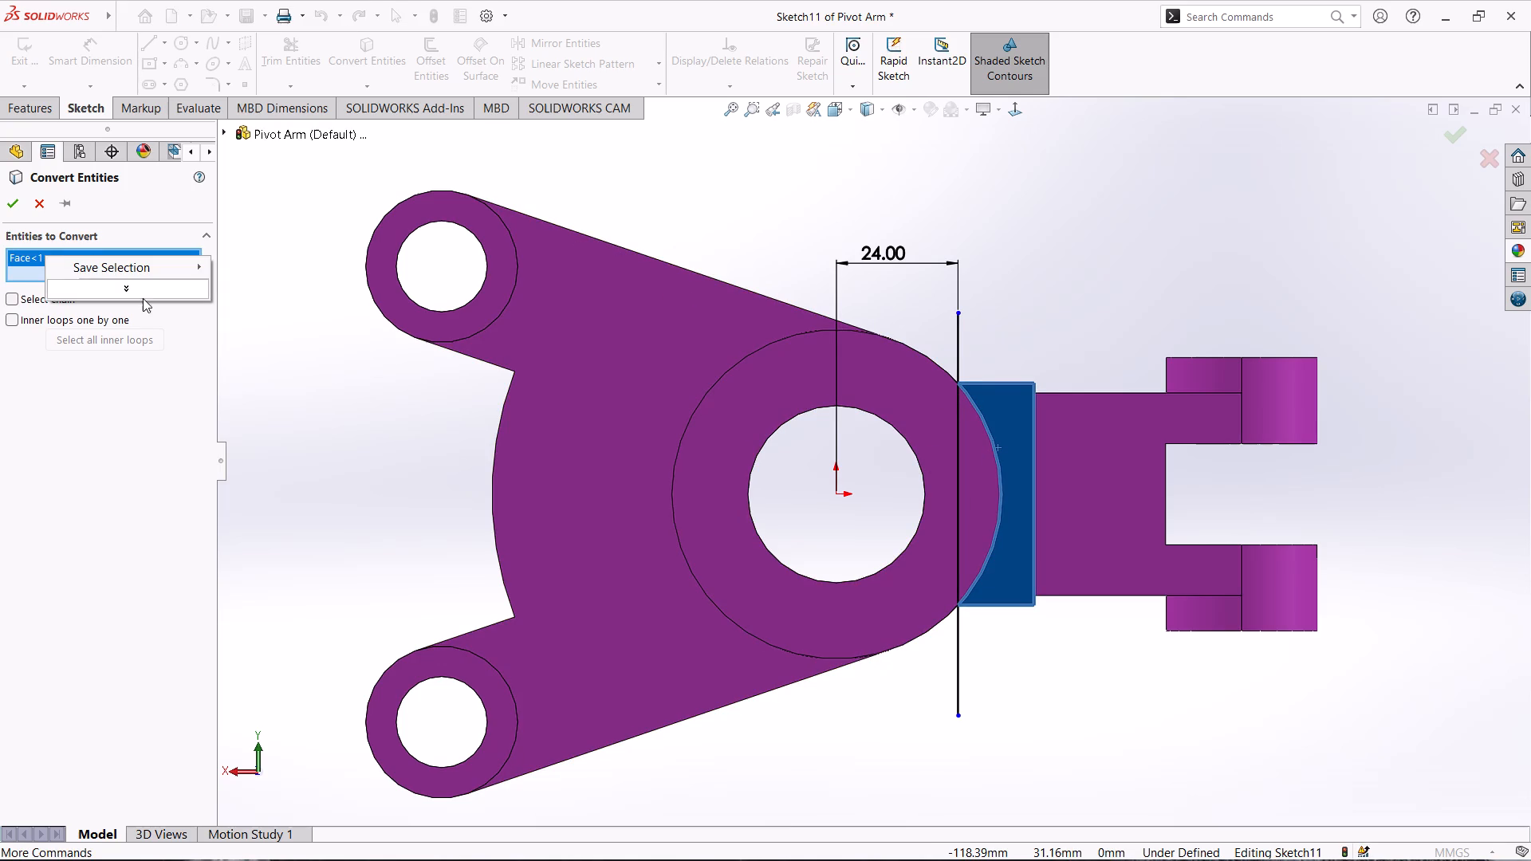
click(143, 288)
click(104, 288)
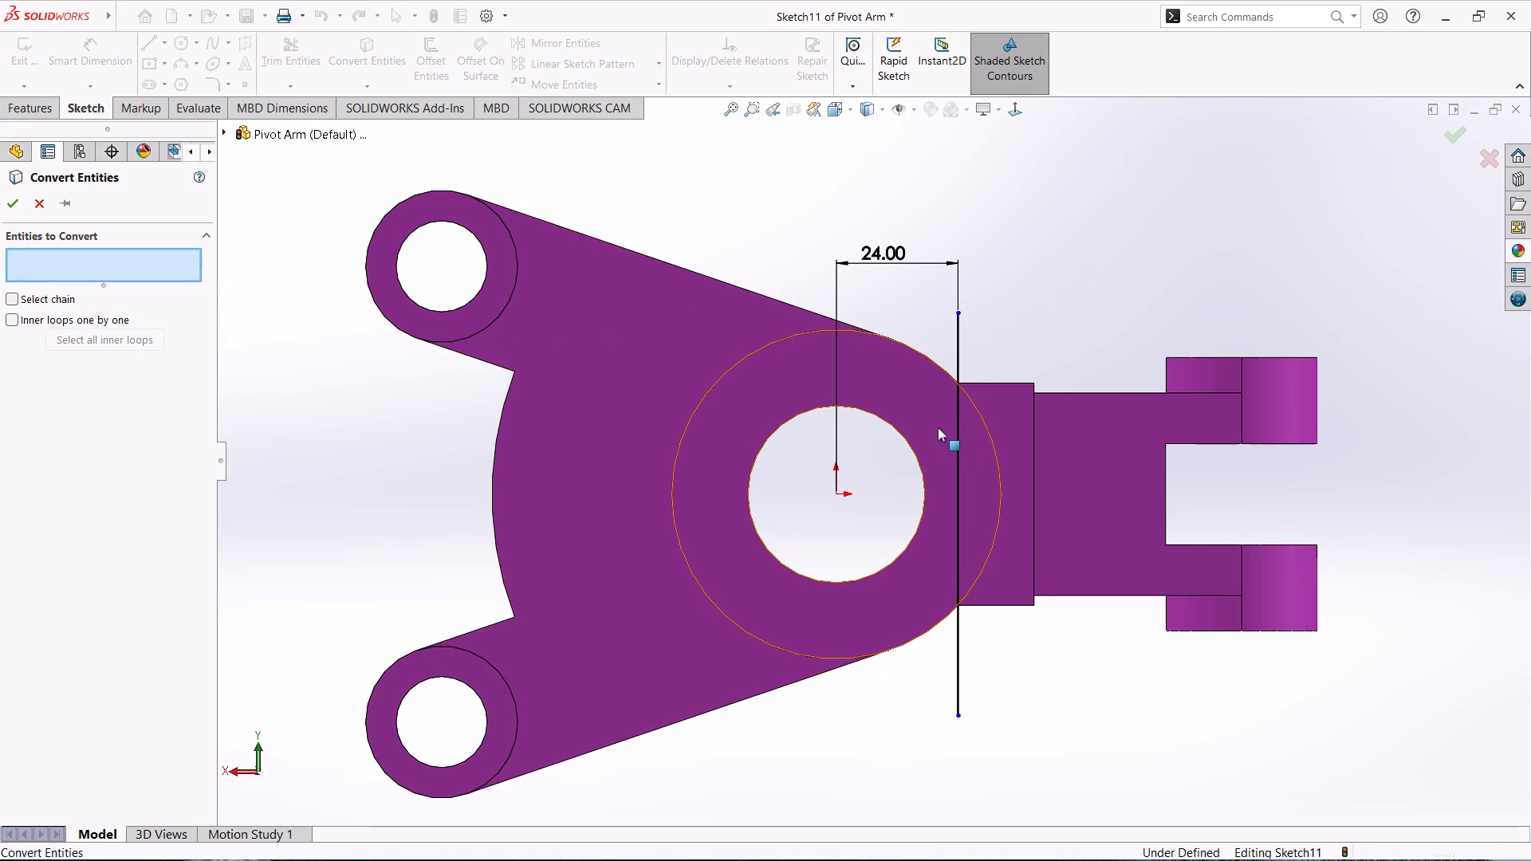
click(989, 431)
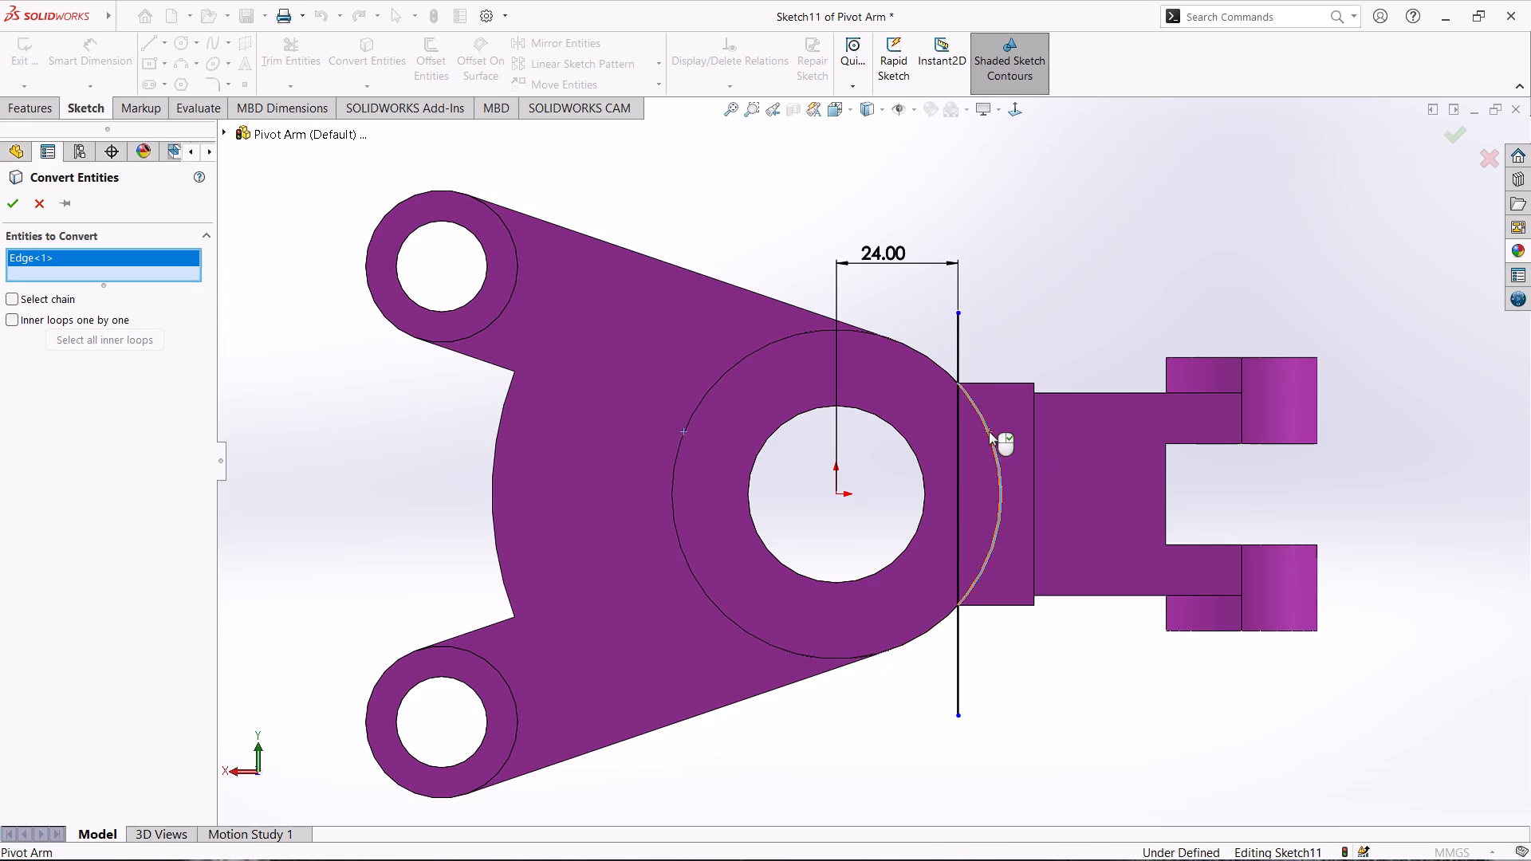
click(3, 210)
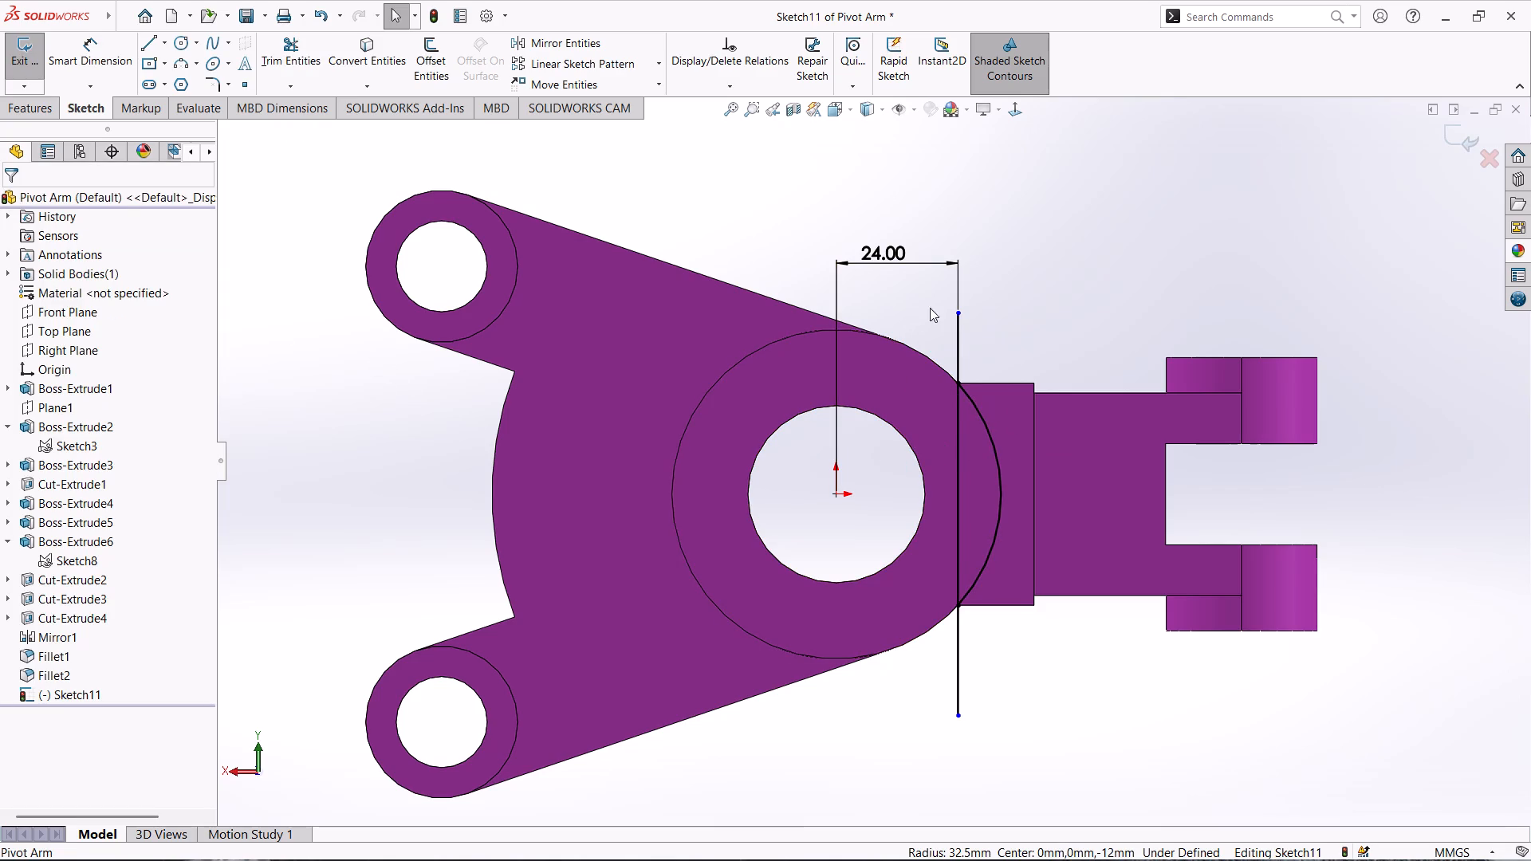
Power trim both ends of the vertical line that extend beyond the converted arc, leaving a closed circular segment.
click(302, 56)
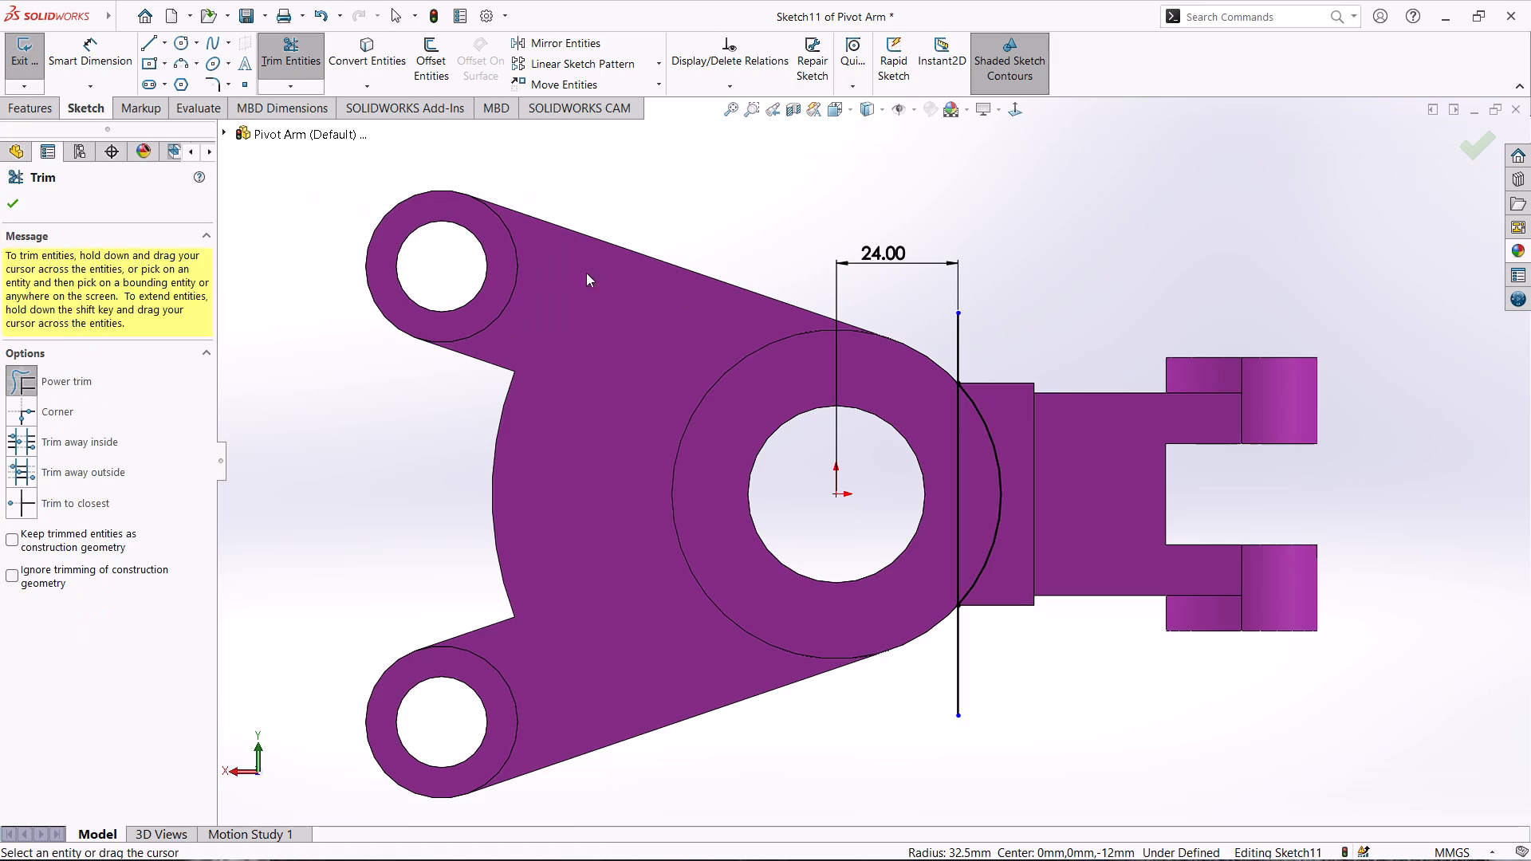
drag(1002, 323, 935, 360)
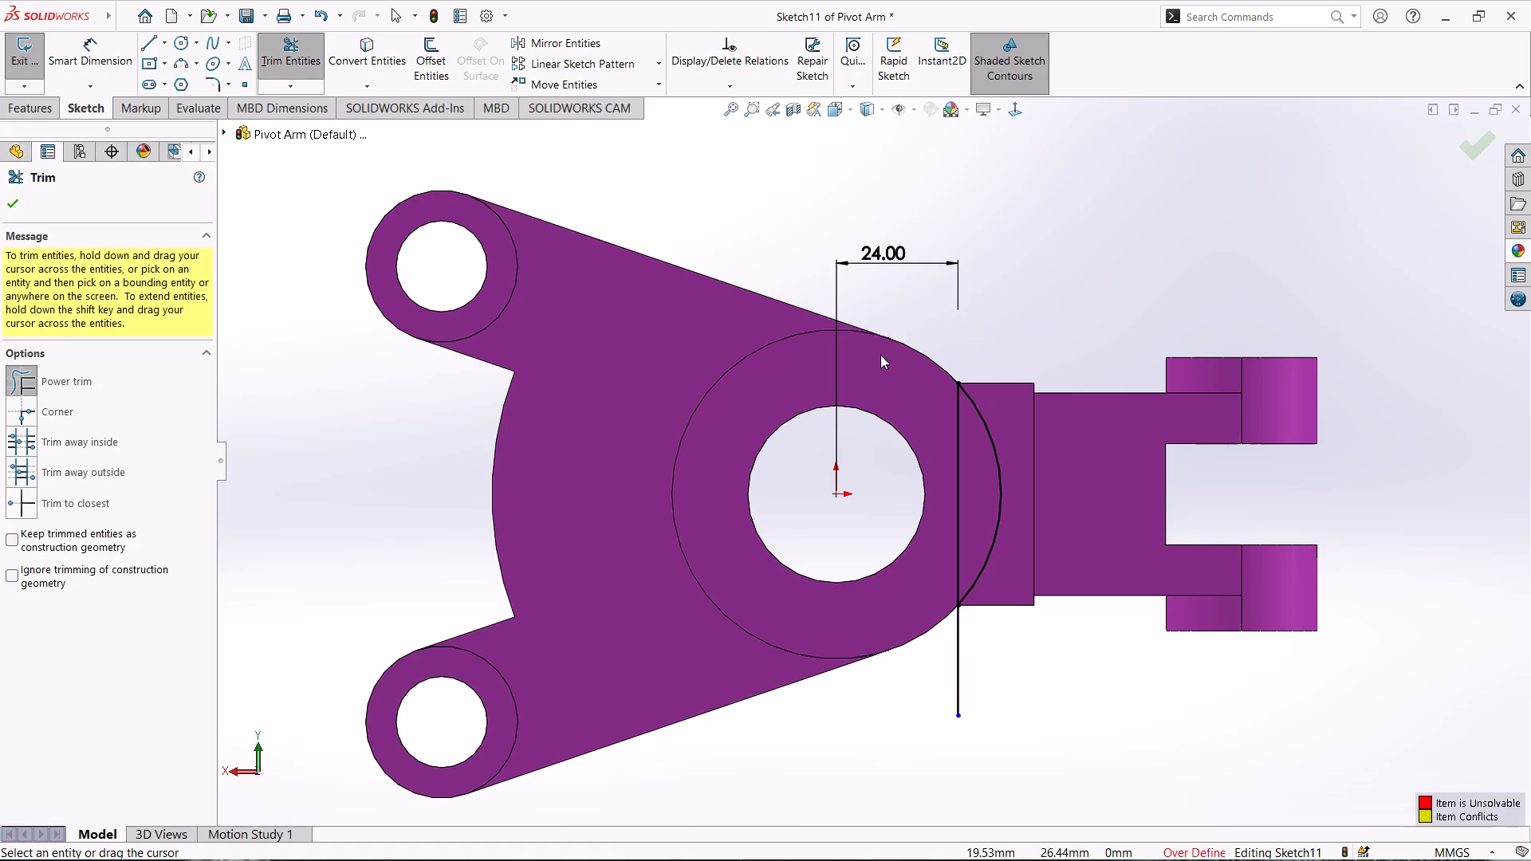
drag(1043, 674, 916, 619)
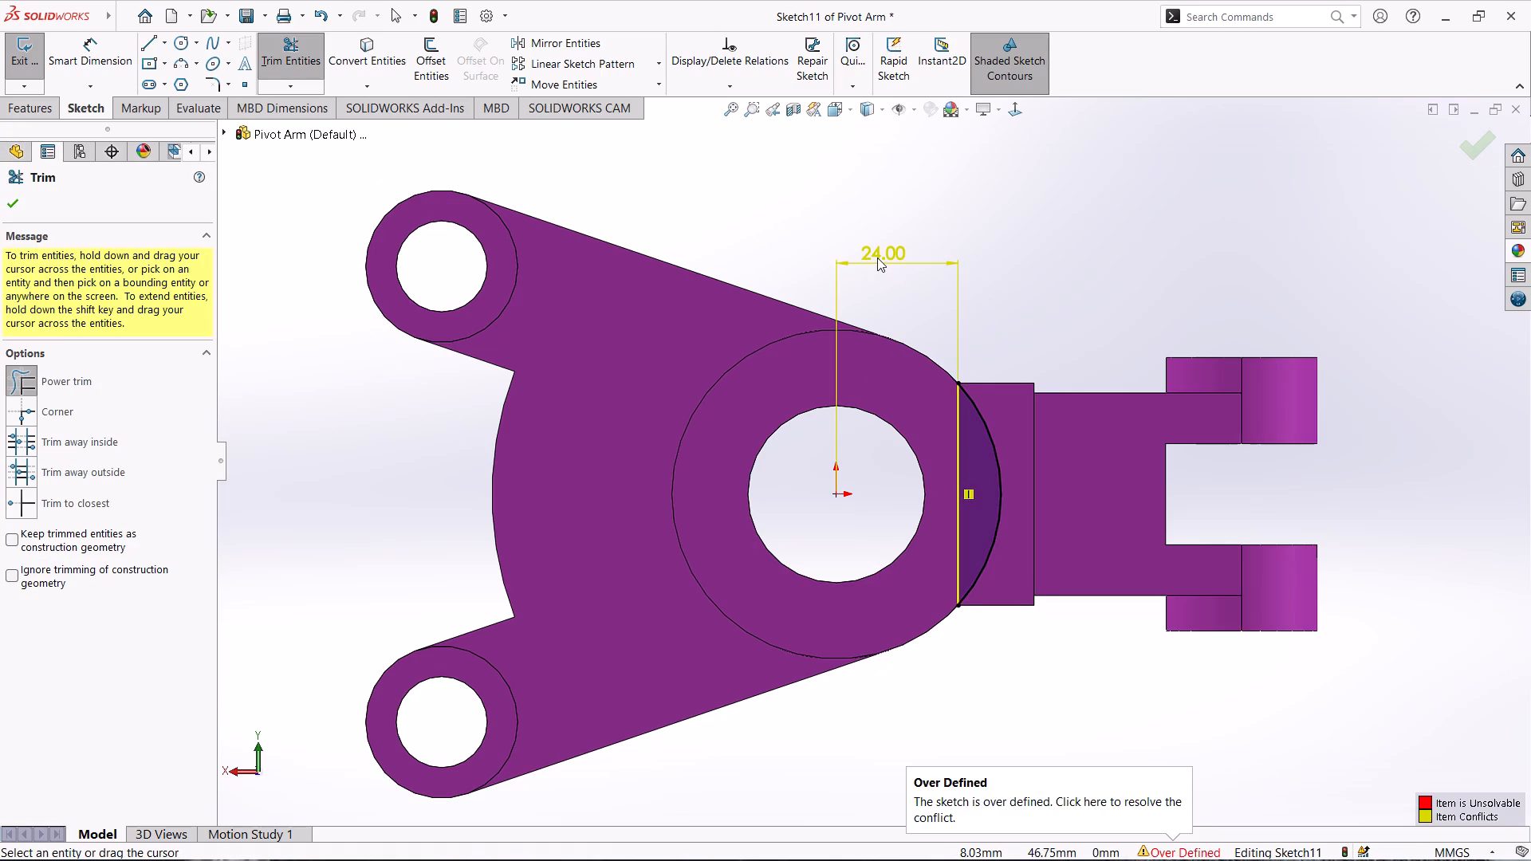
drag(877, 258, 876, 334)
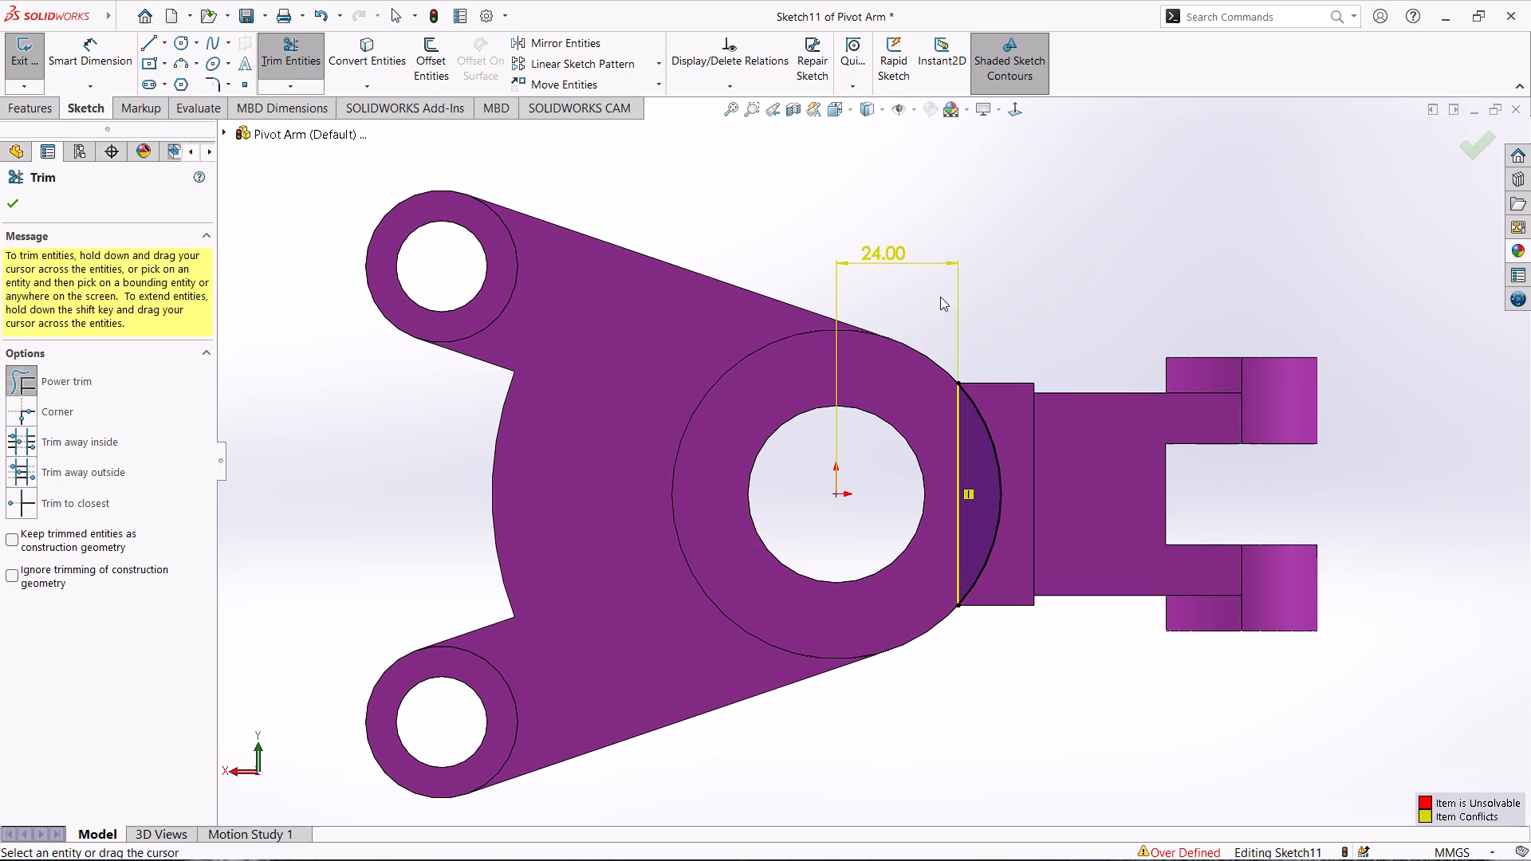
drag(786, 336, 754, 347)
drag(754, 347, 864, 721)
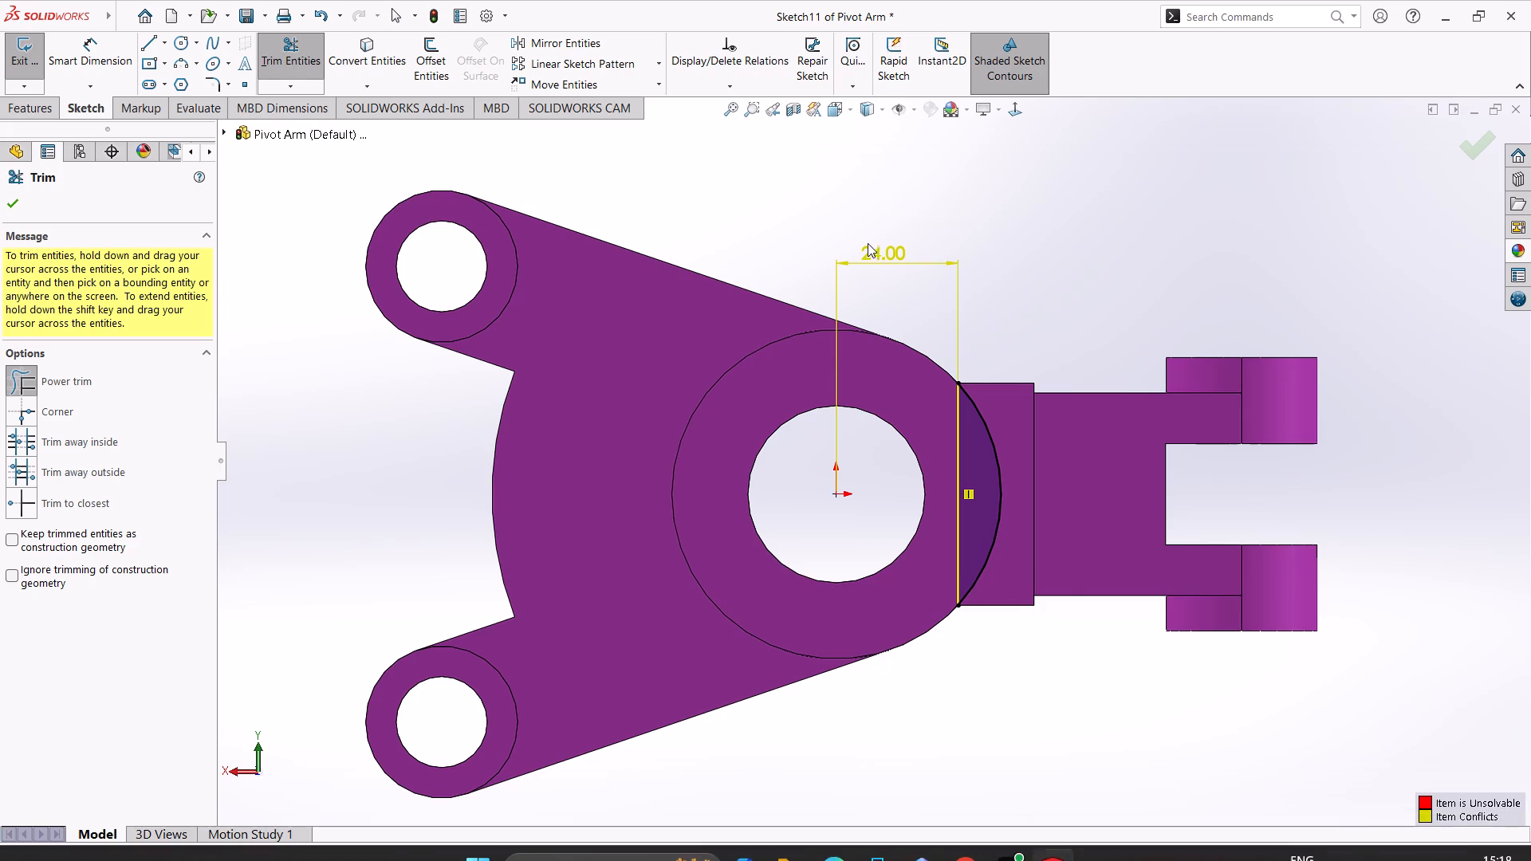
click(9, 208)
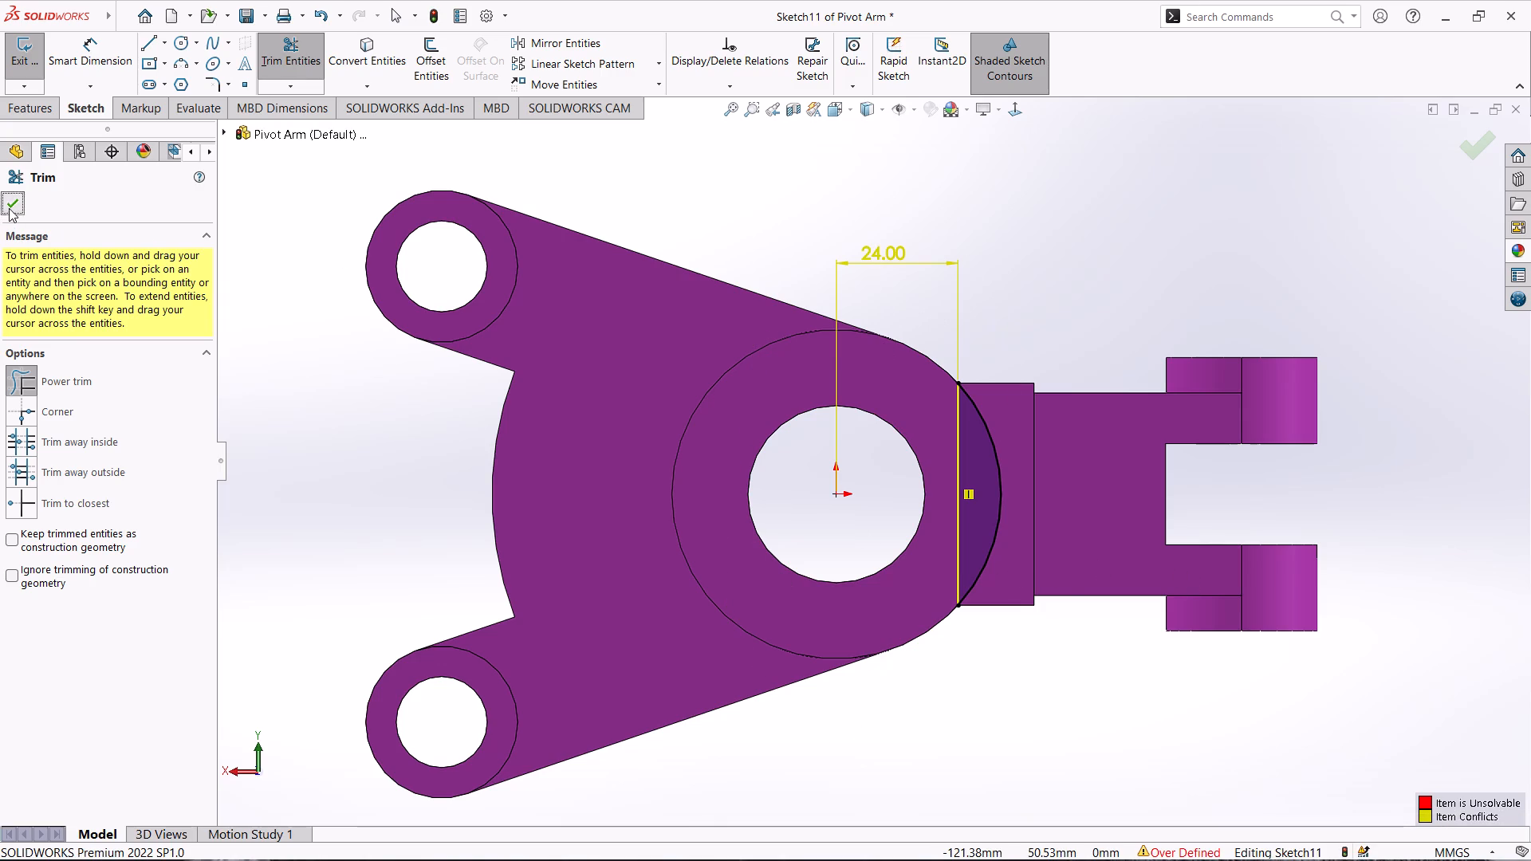
Delete the 24 mm dimension between the origin and the vertical line.
click(889, 246)
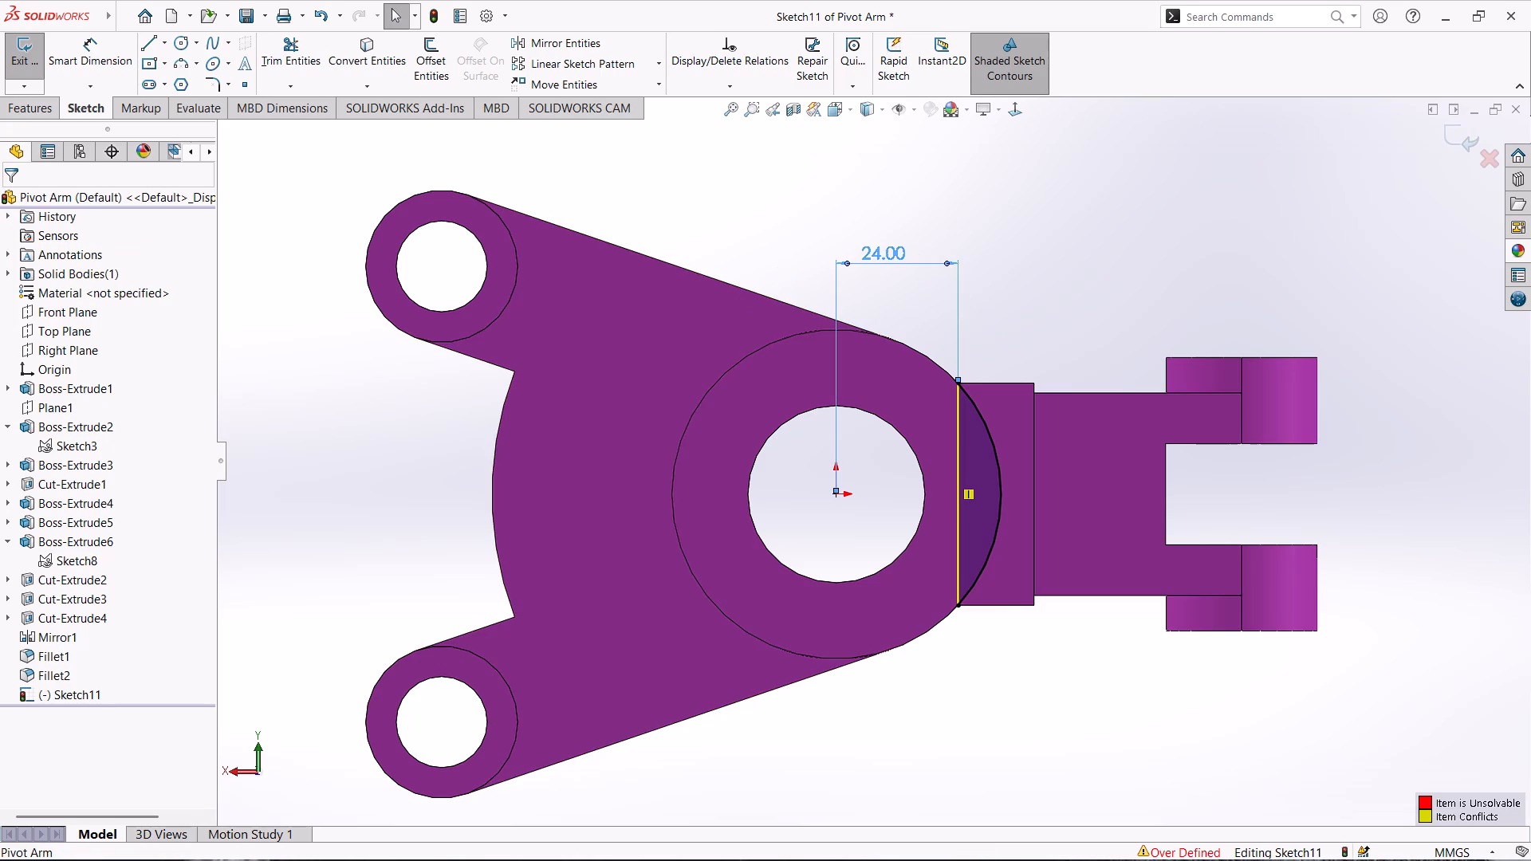
key(Delete)
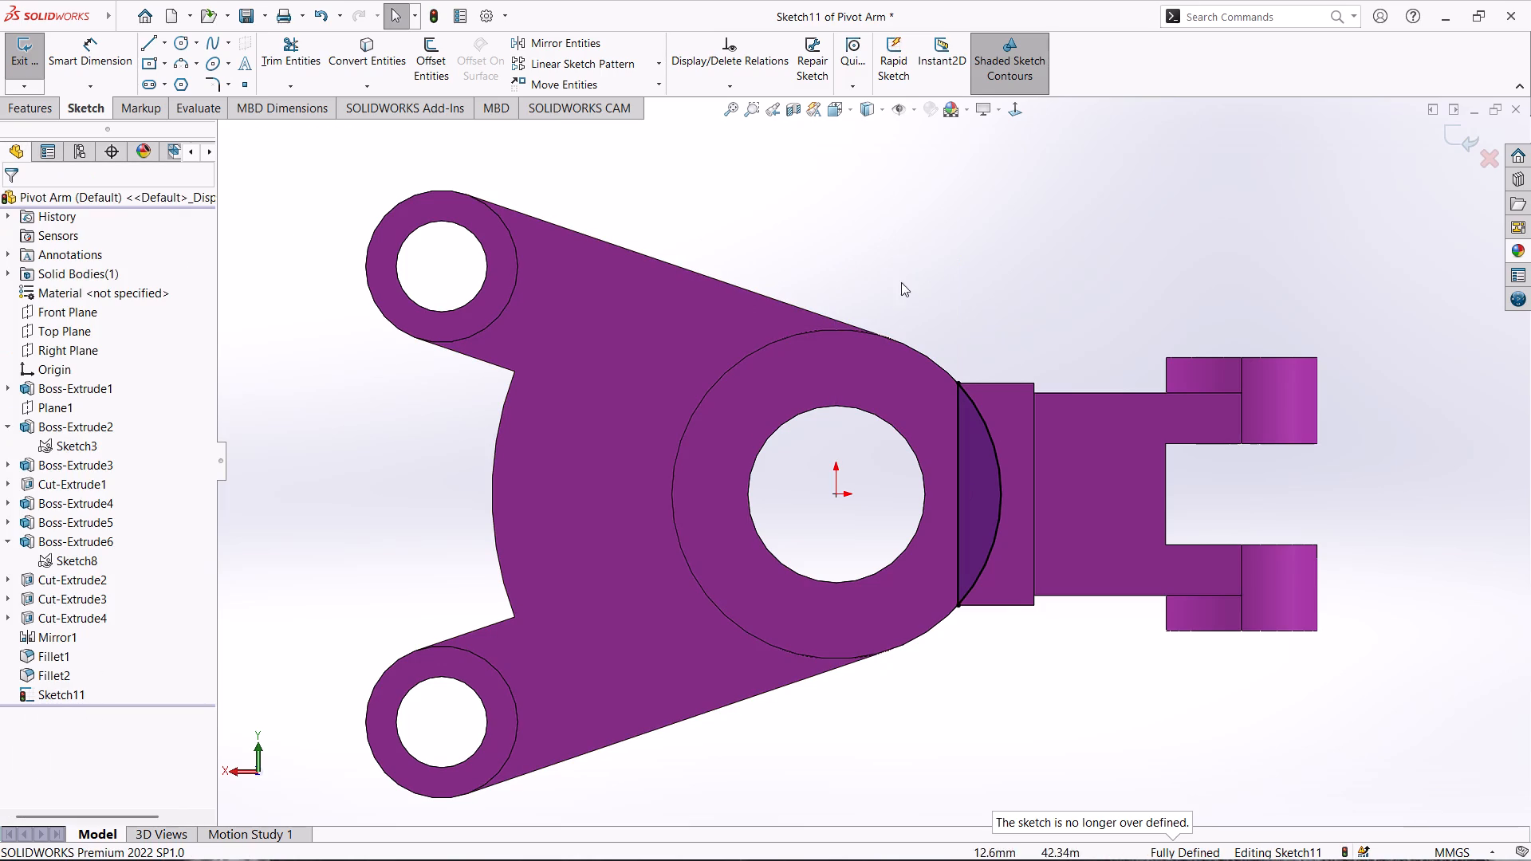
Close the segment sketch and cut-extrude it Up To Surface, ending at the front face of the rectangular block between hub and forked arm.
scroll(1025, 560, down, 1)
scroll(1026, 562, up, 2)
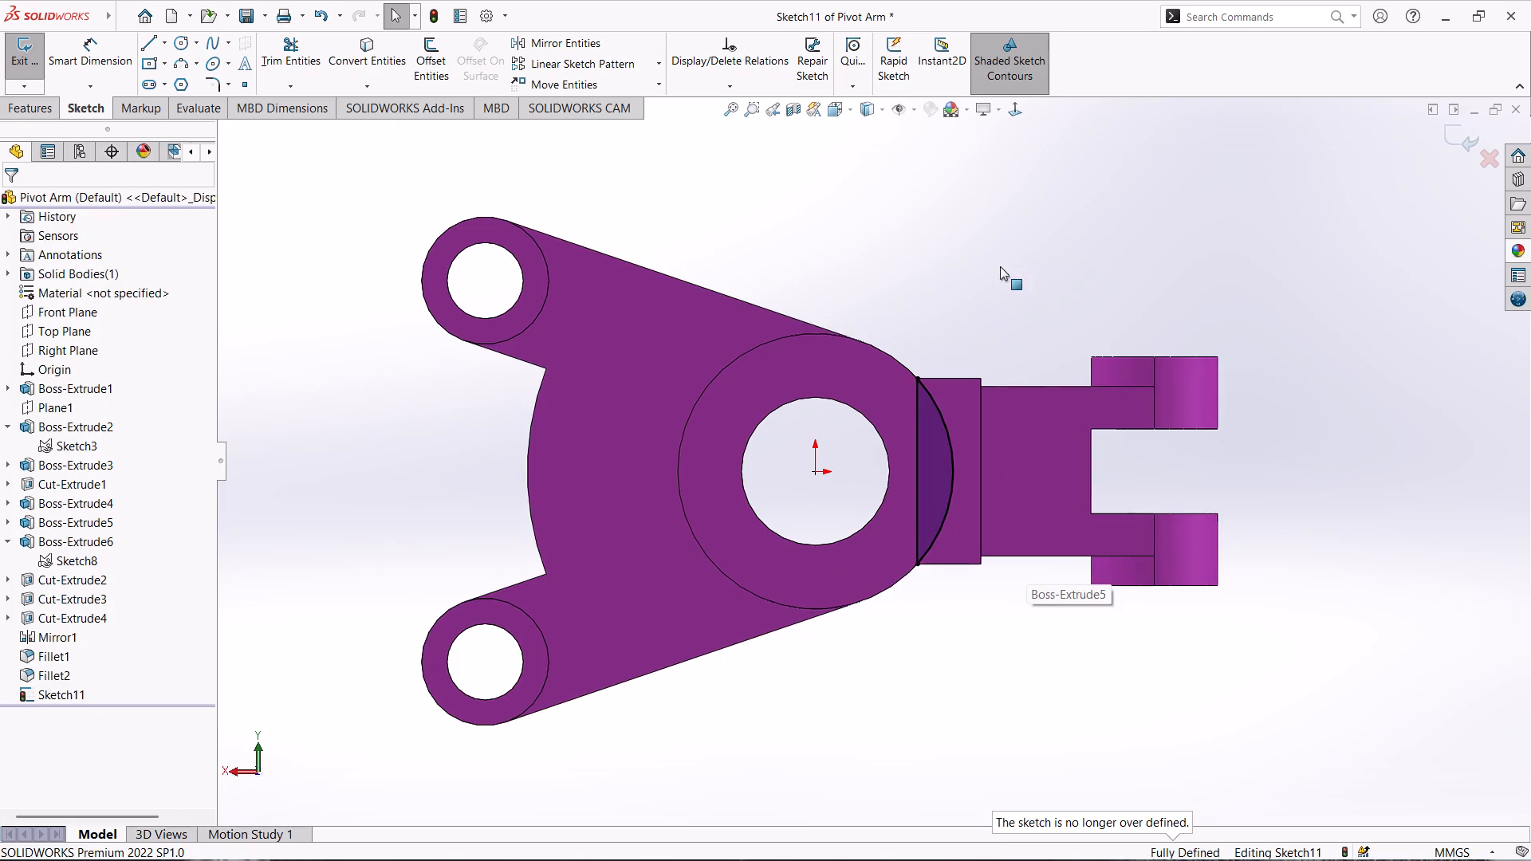
middle_drag(998, 251, 979, 383)
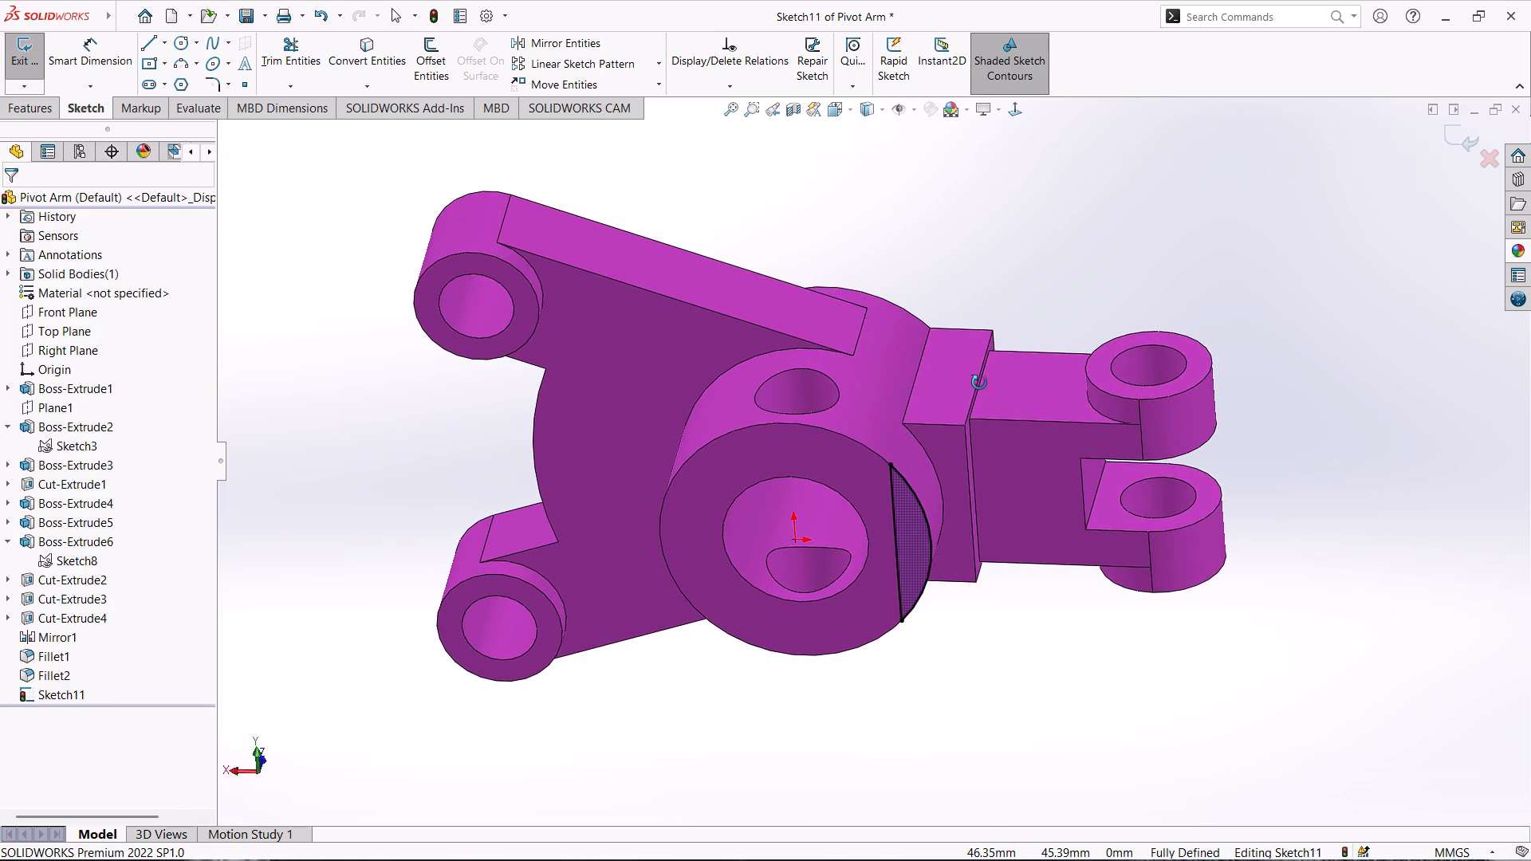
middle_drag(979, 383, 987, 372)
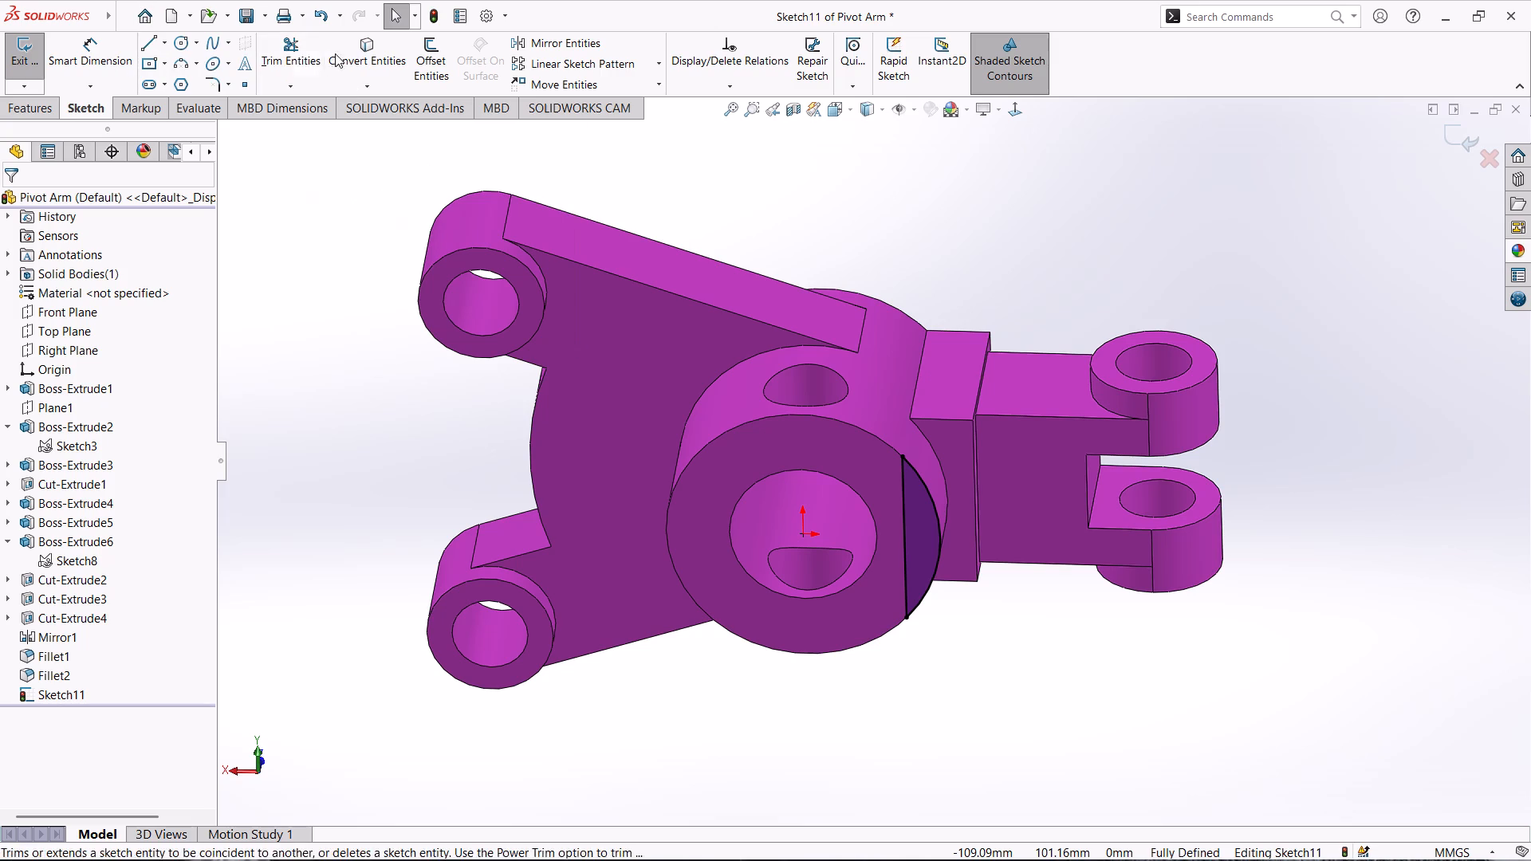
click(22, 59)
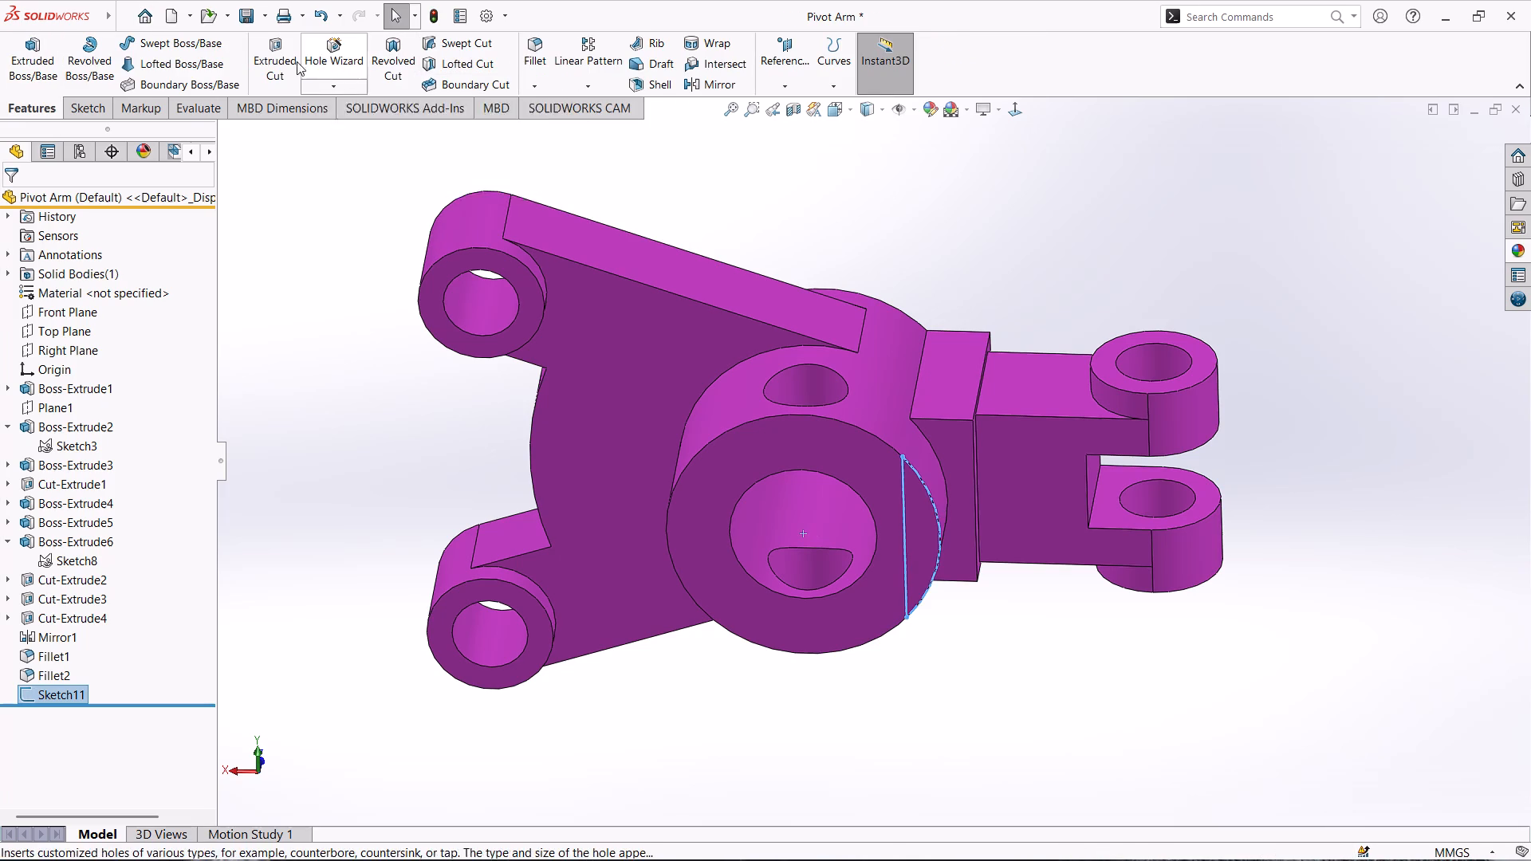
click(279, 60)
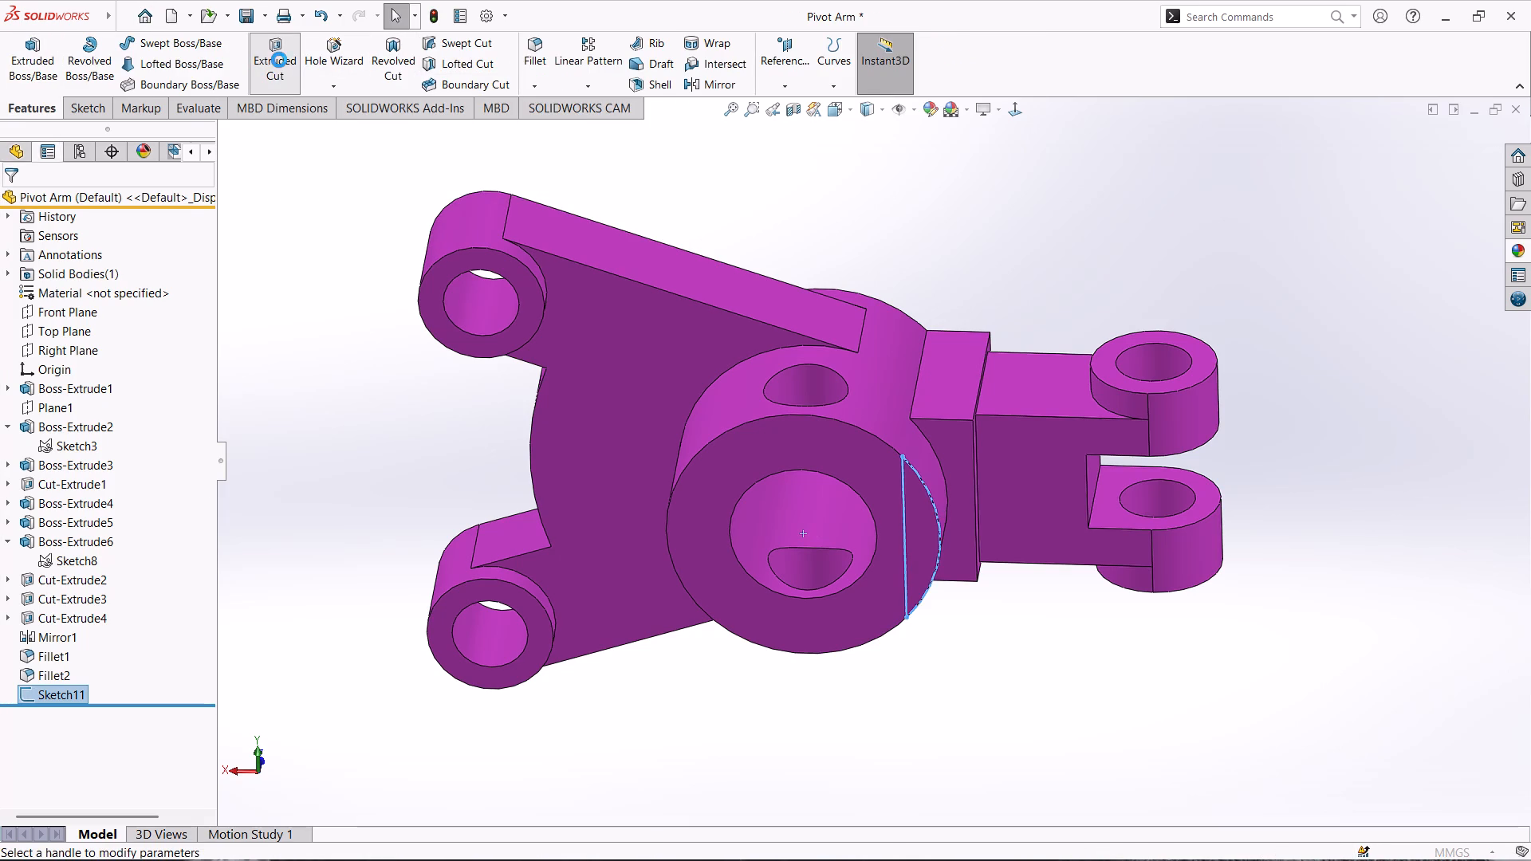
click(136, 315)
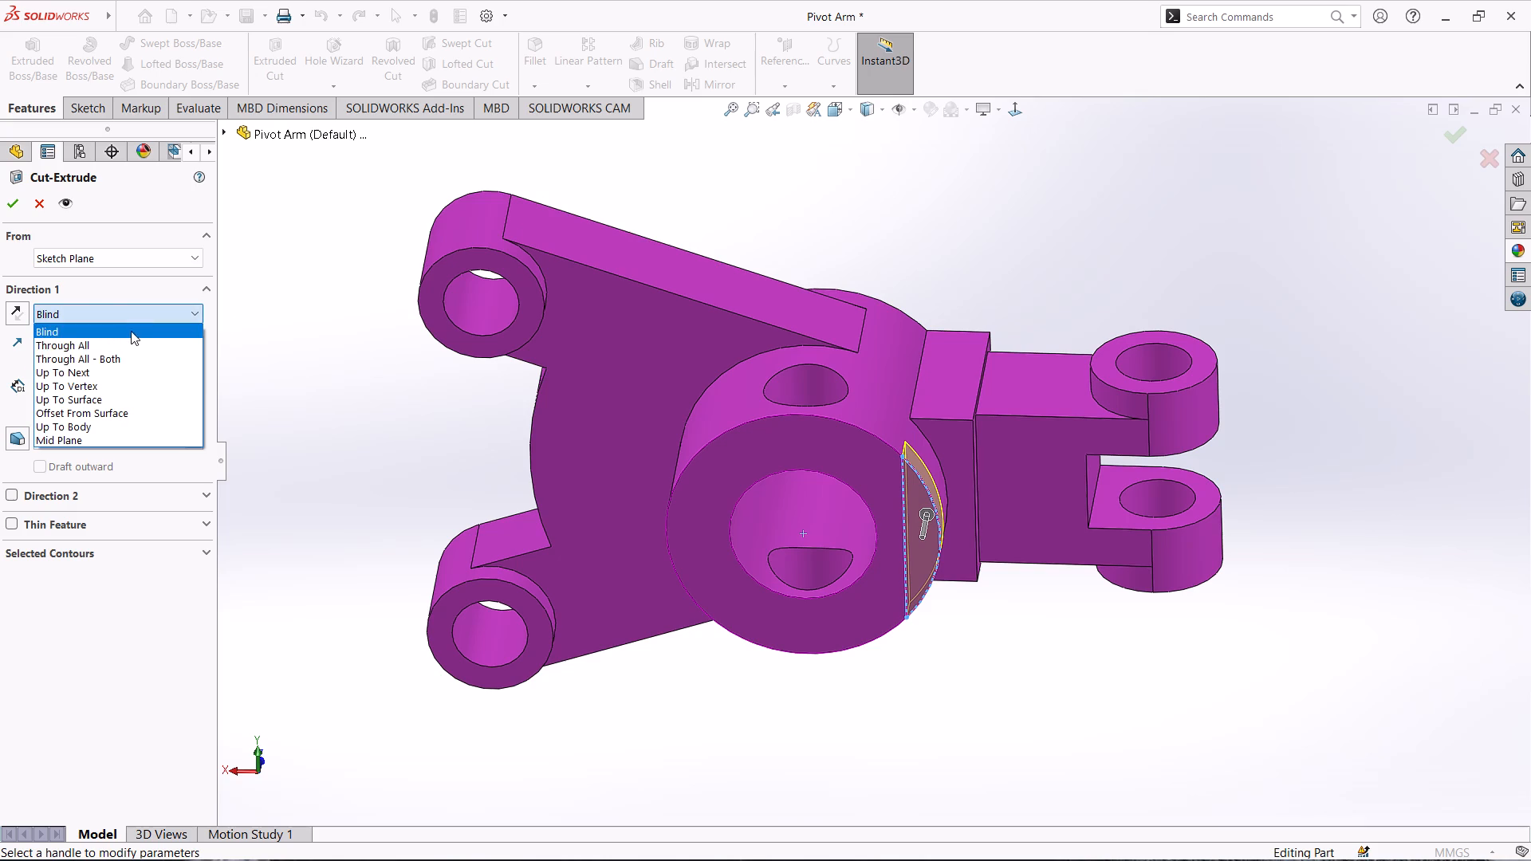
click(85, 396)
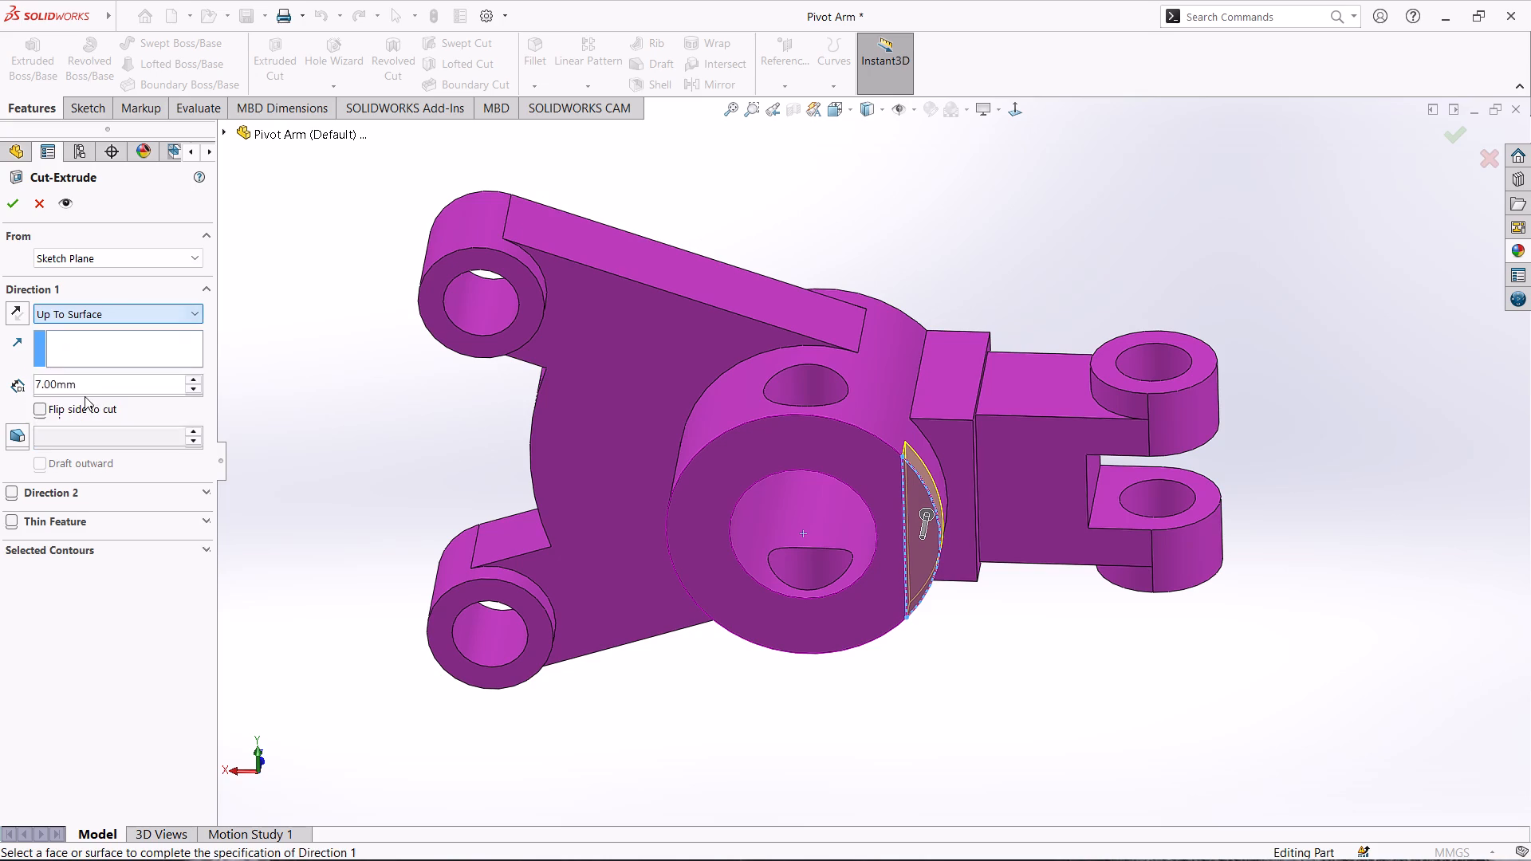
click(949, 450)
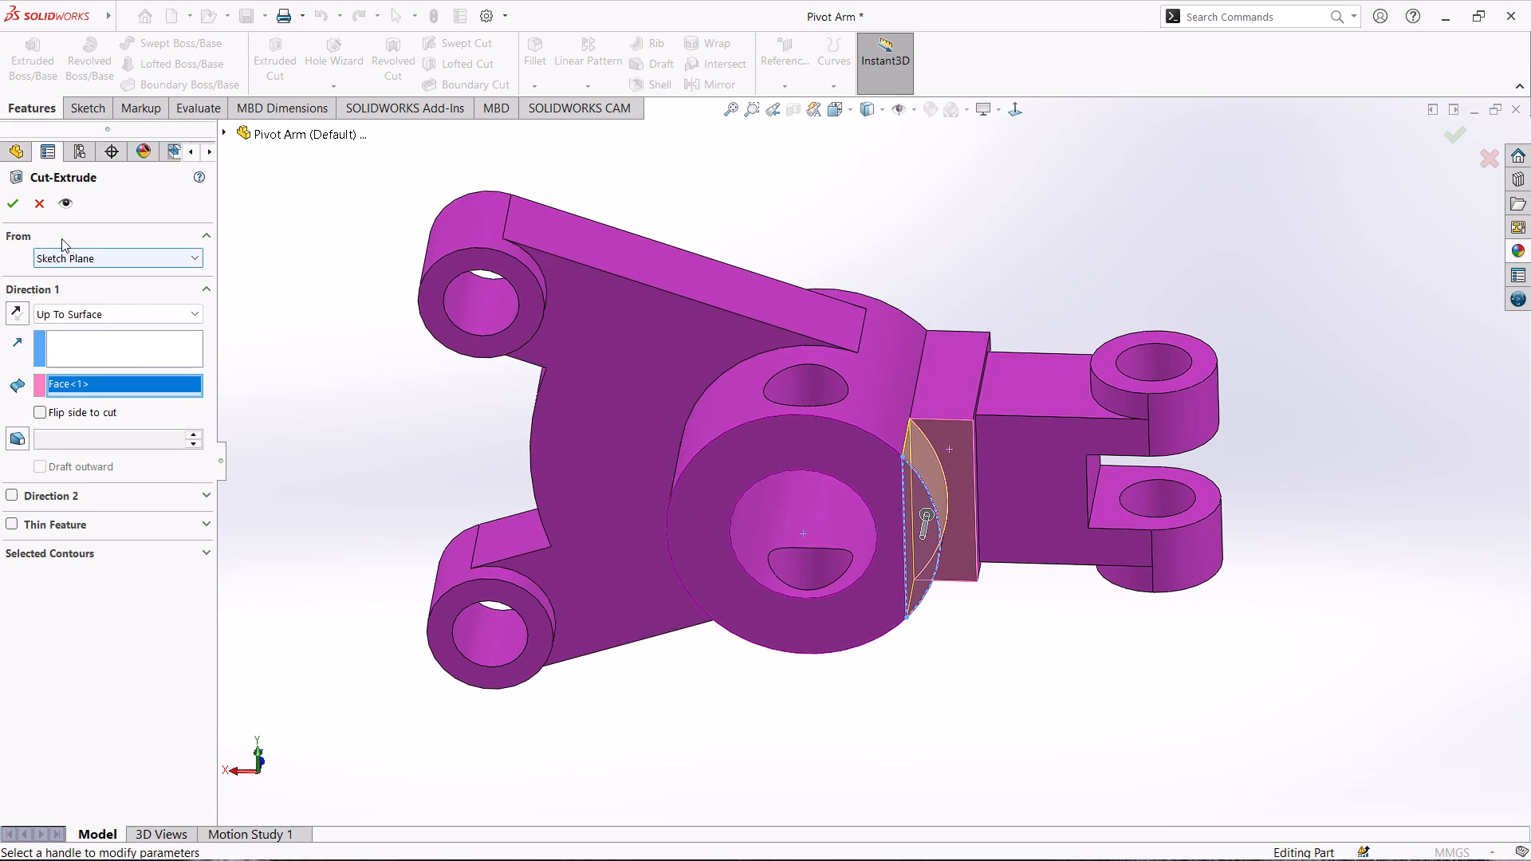
click(14, 201)
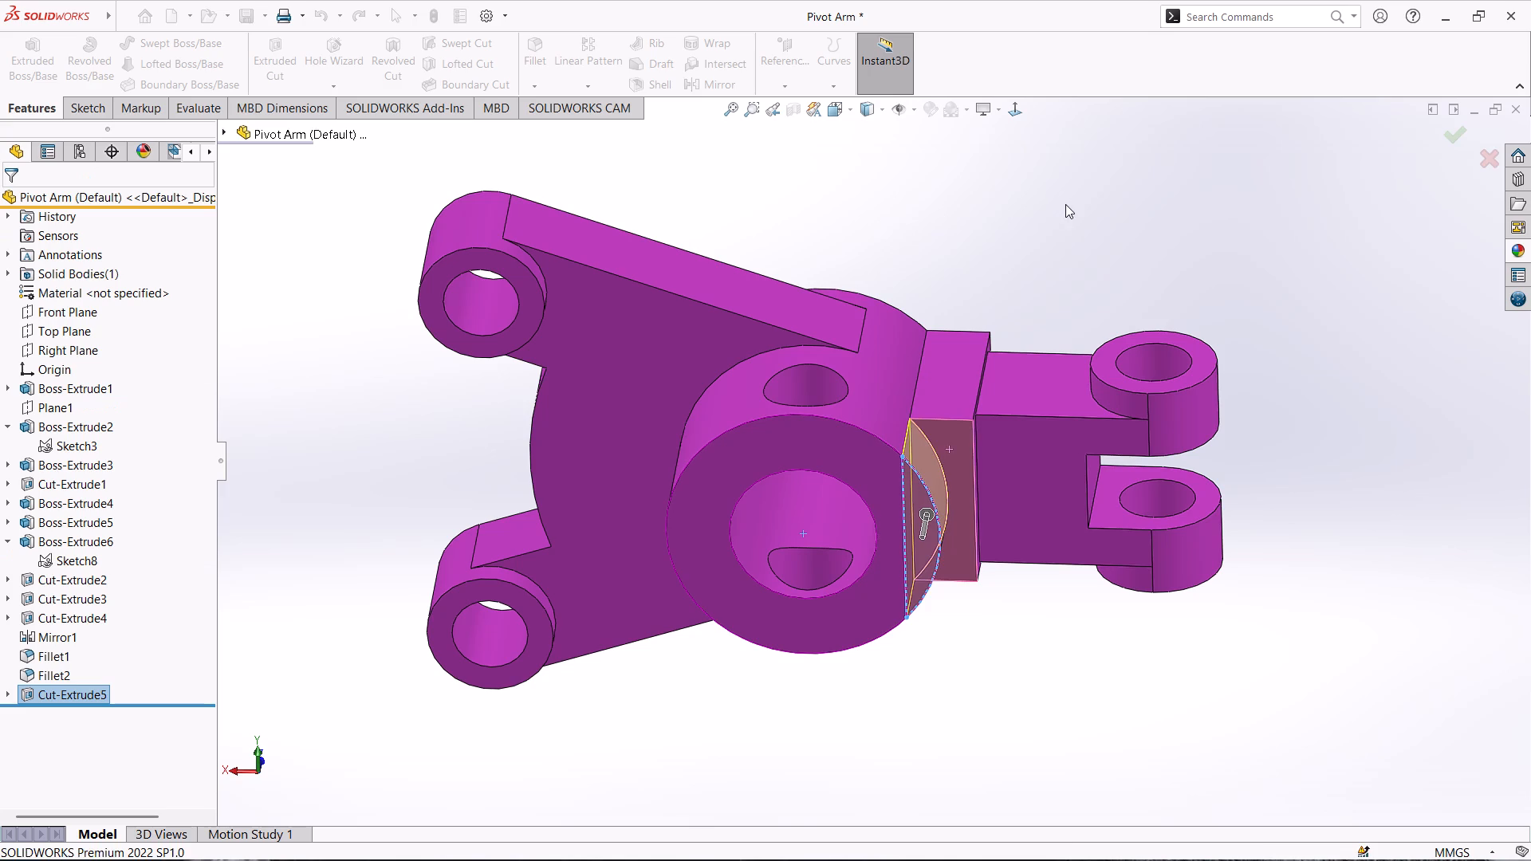
click(1013, 225)
Inspect the flat cut on the hub and its junction with the rectangular block and forked arm from several sides.
middle_drag(1021, 620, 1015, 546)
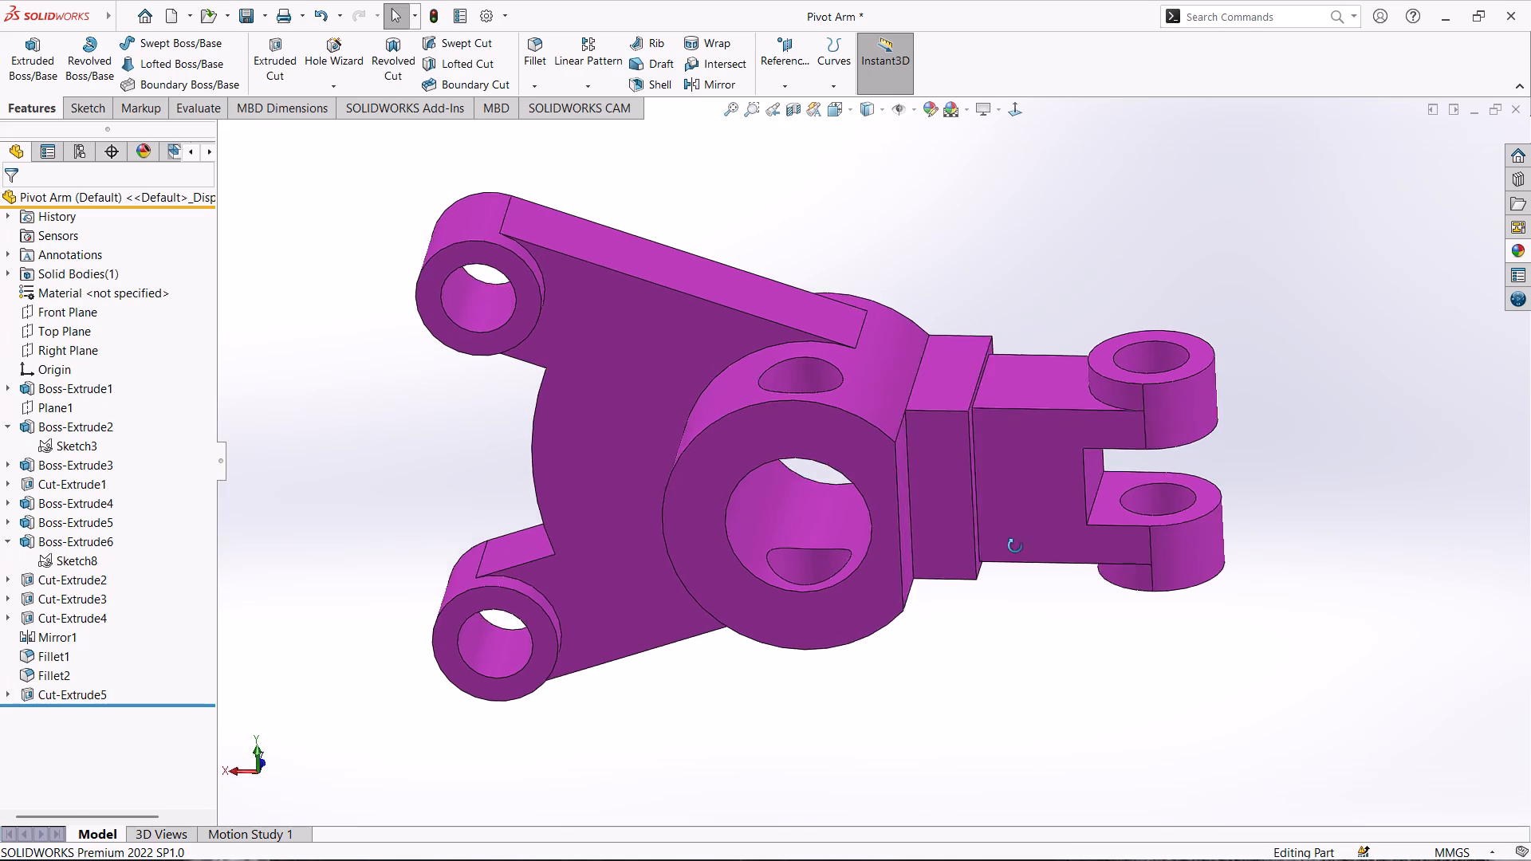
middle_drag(1015, 546, 806, 275)
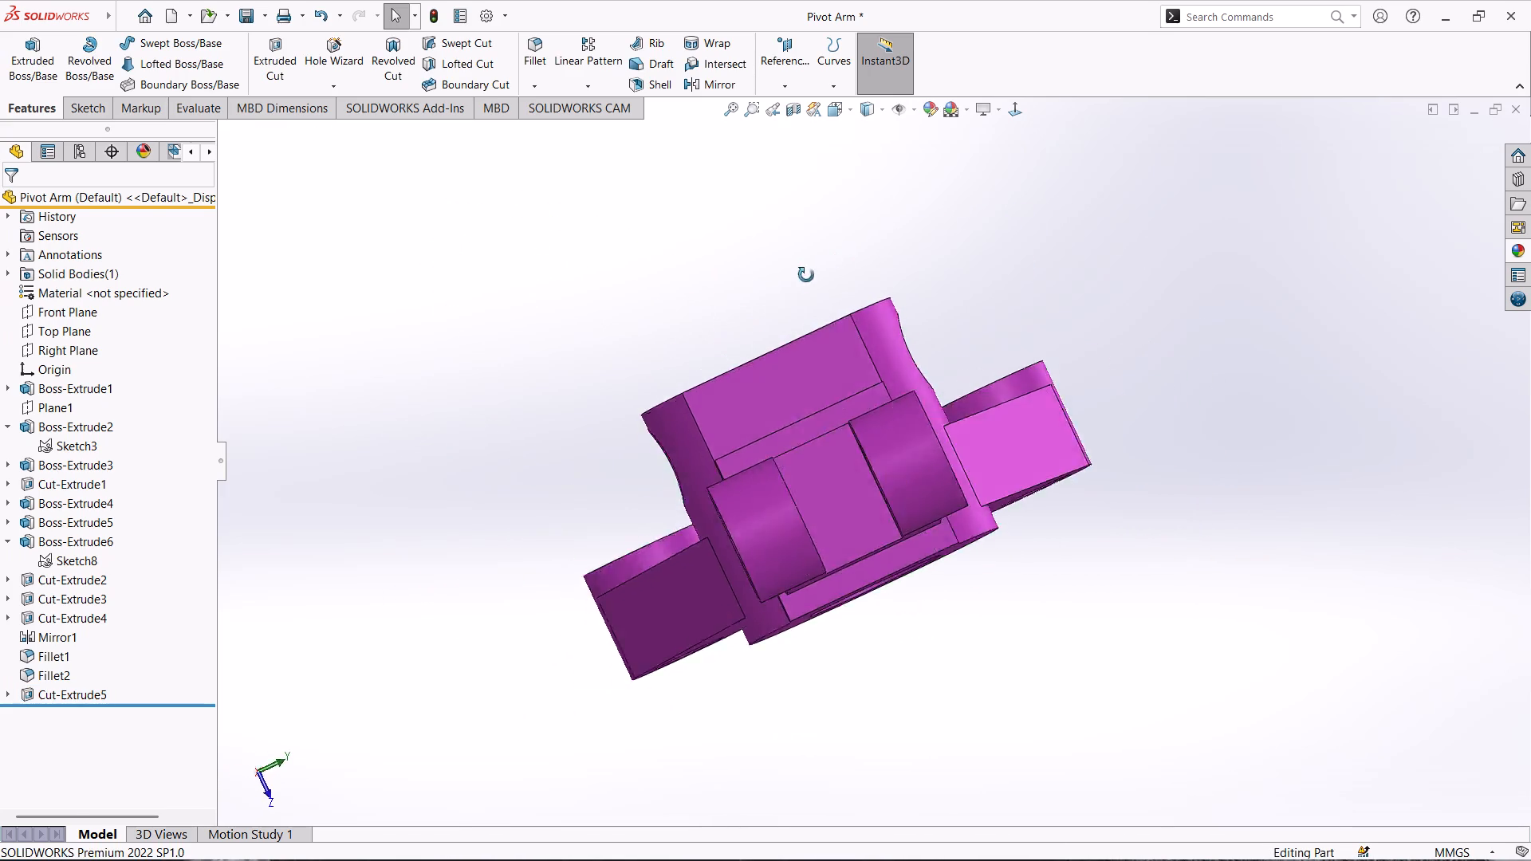
middle_drag(806, 275, 726, 416)
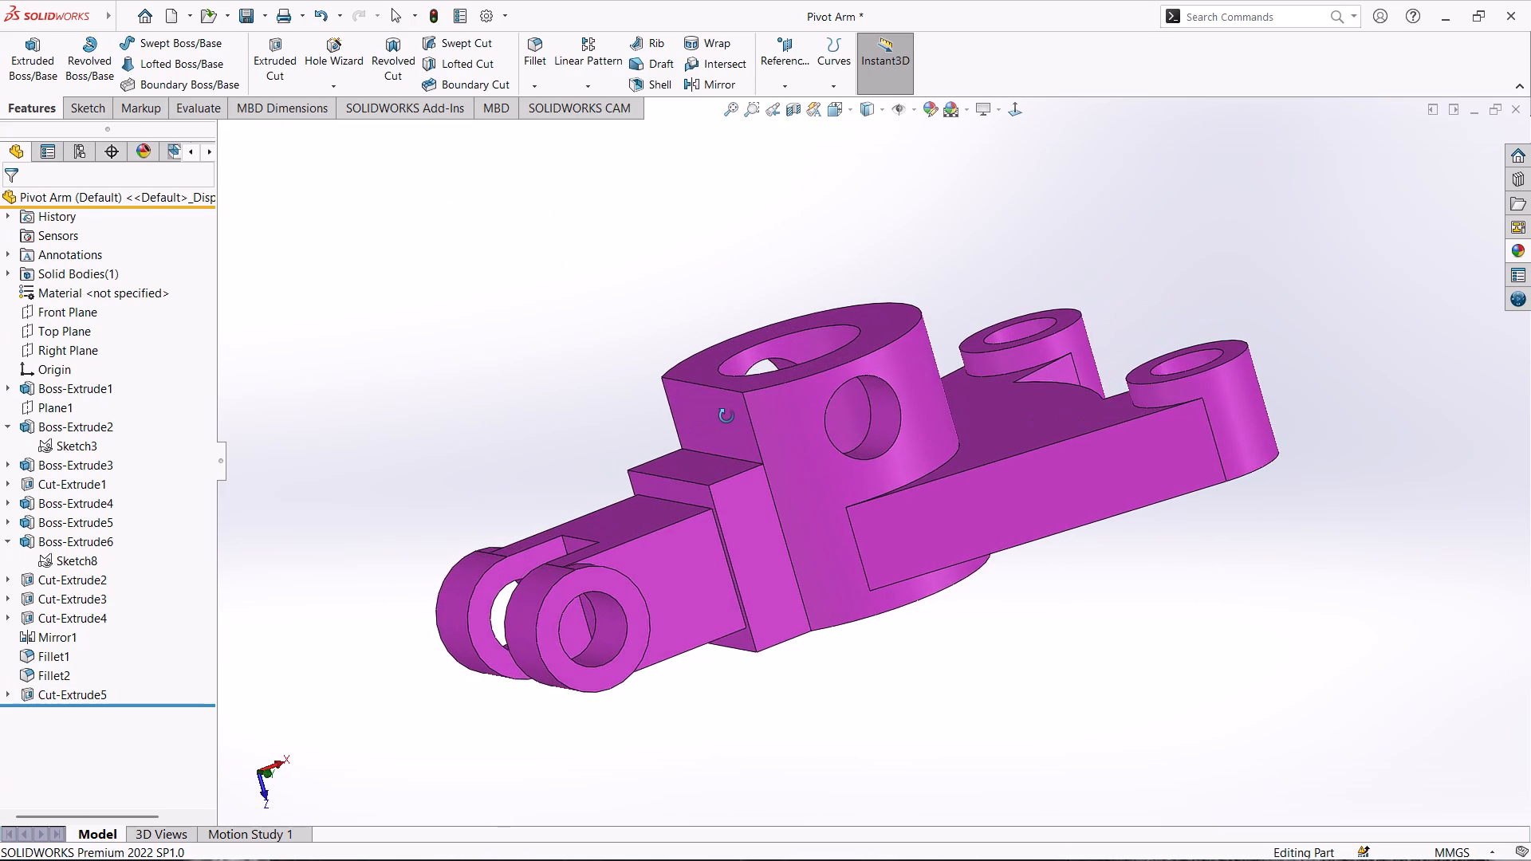
middle_drag(726, 416, 727, 416)
scroll(643, 414, down, 1)
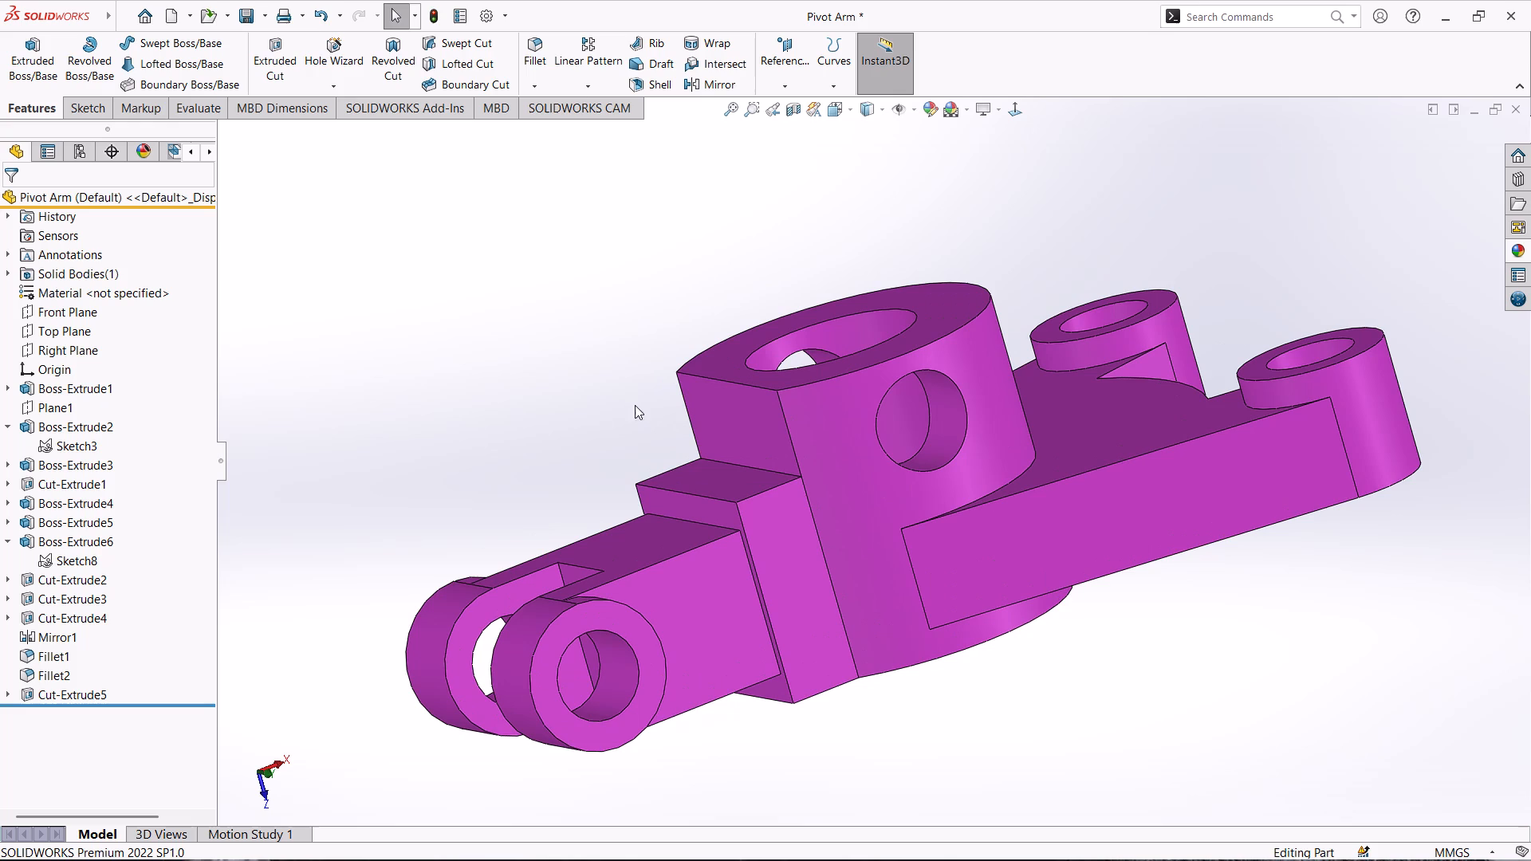
middle_drag(584, 381, 616, 395)
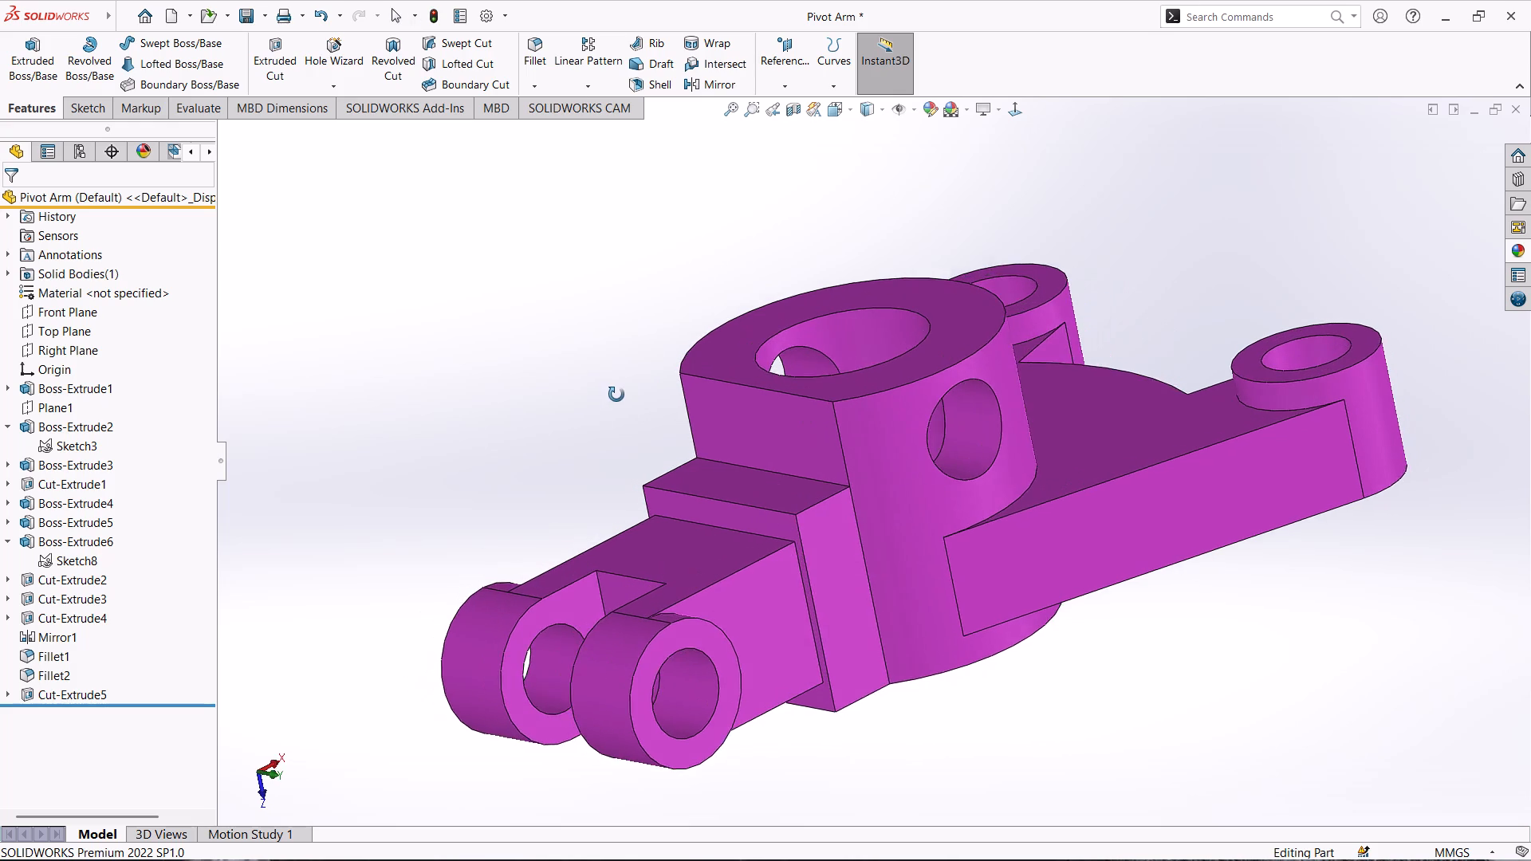
middle_drag(616, 395, 528, 446)
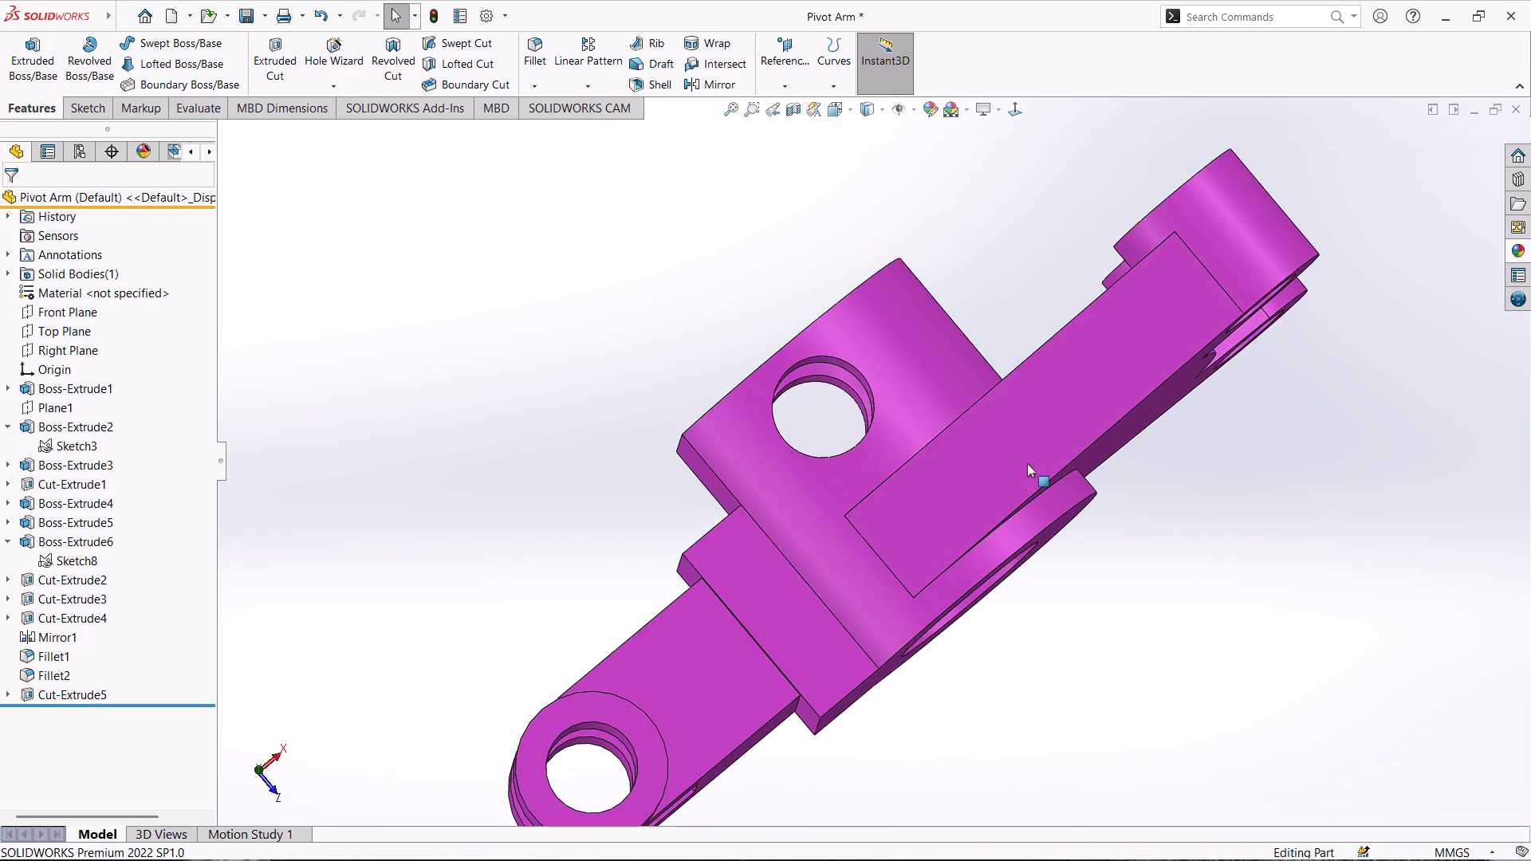
scroll(1151, 466, down, 3)
scroll(1033, 438, up, 2)
middle_drag(1126, 422, 1337, 560)
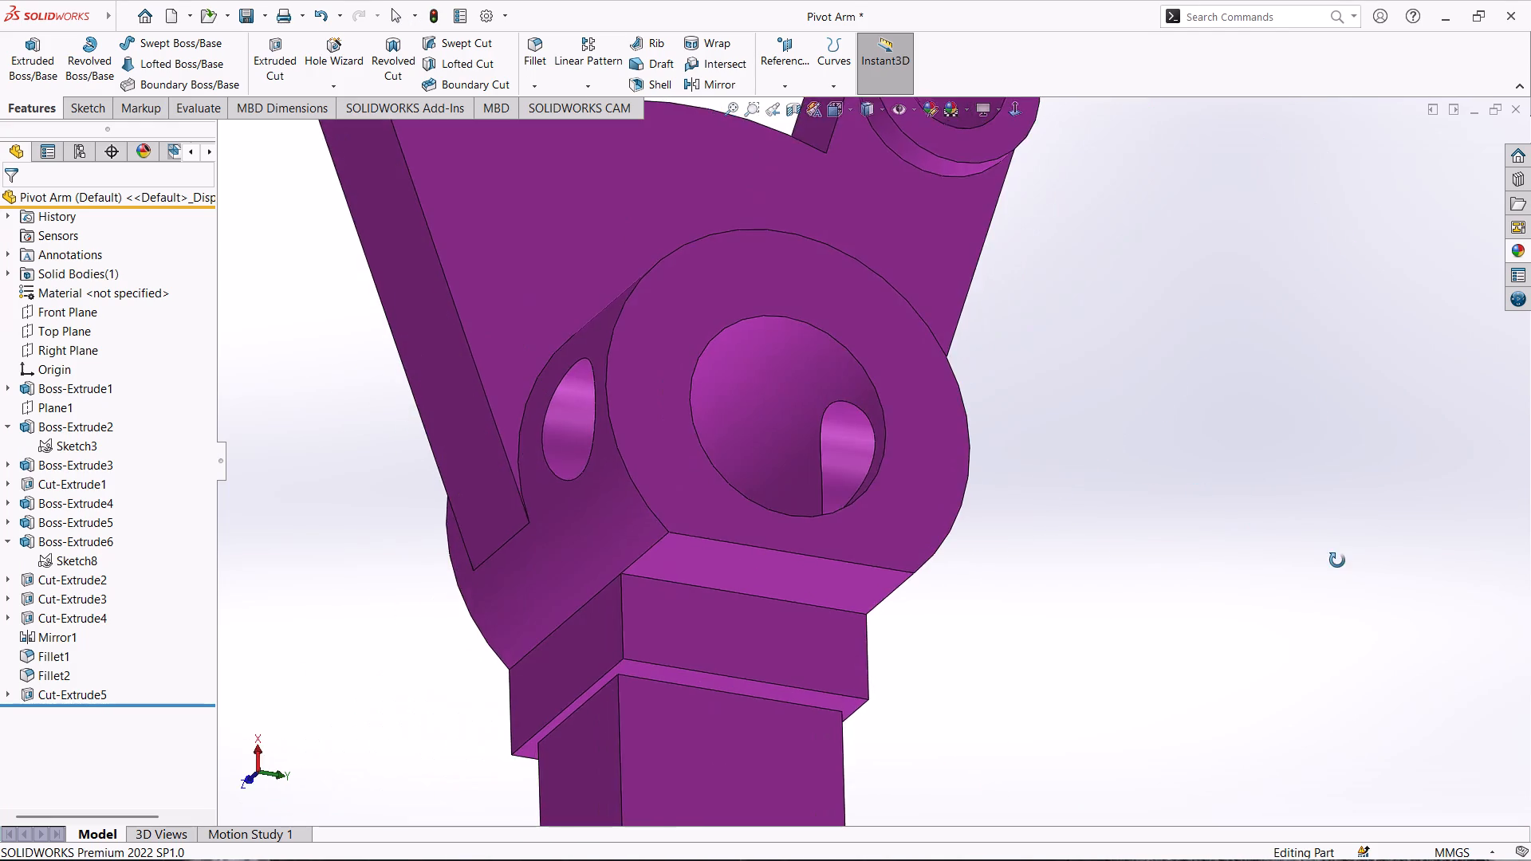
middle_drag(1337, 560, 1125, 486)
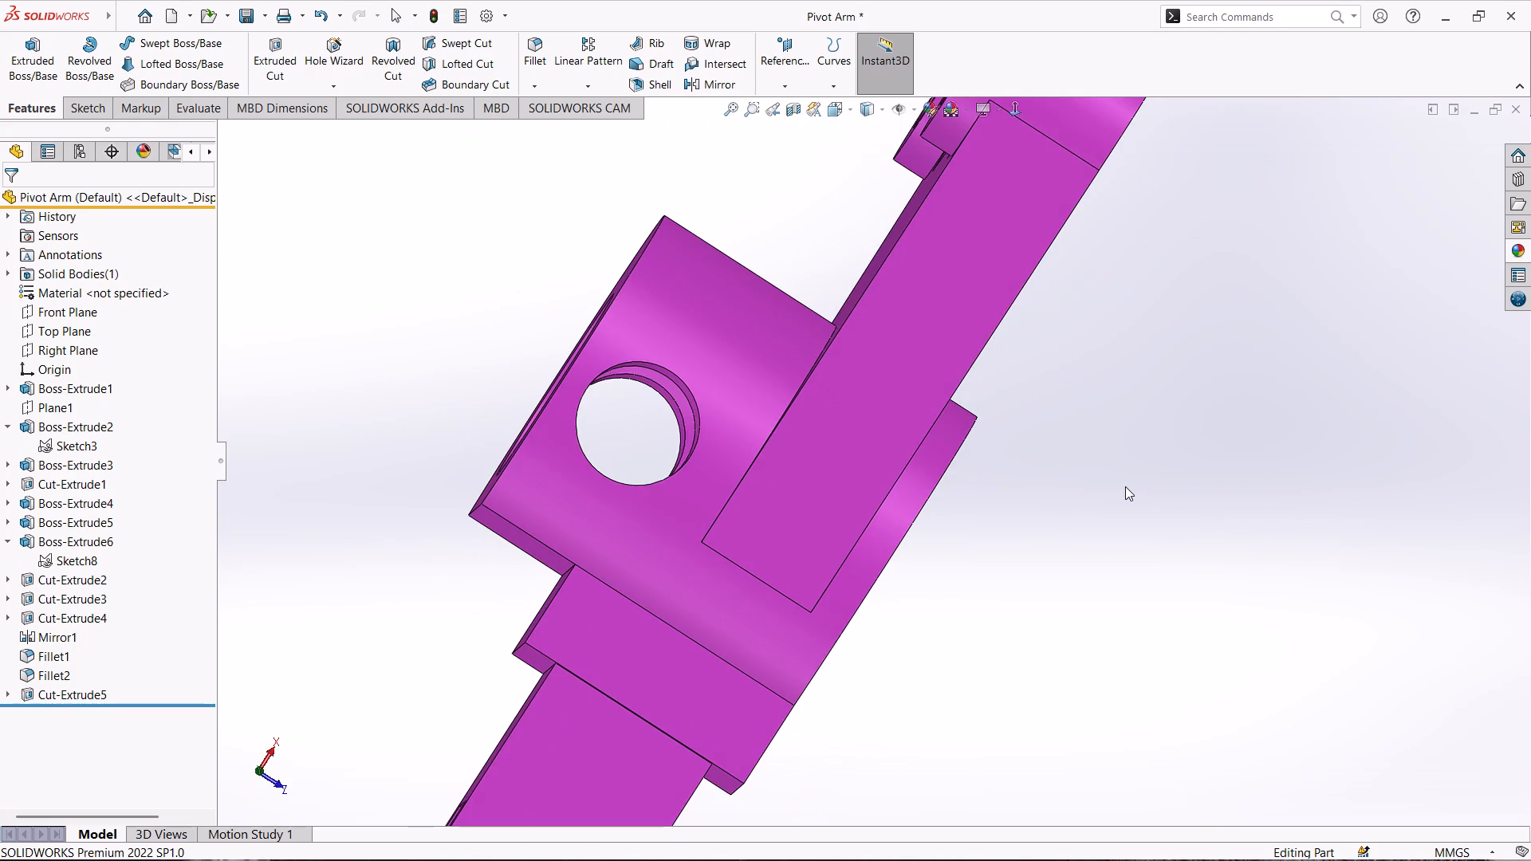
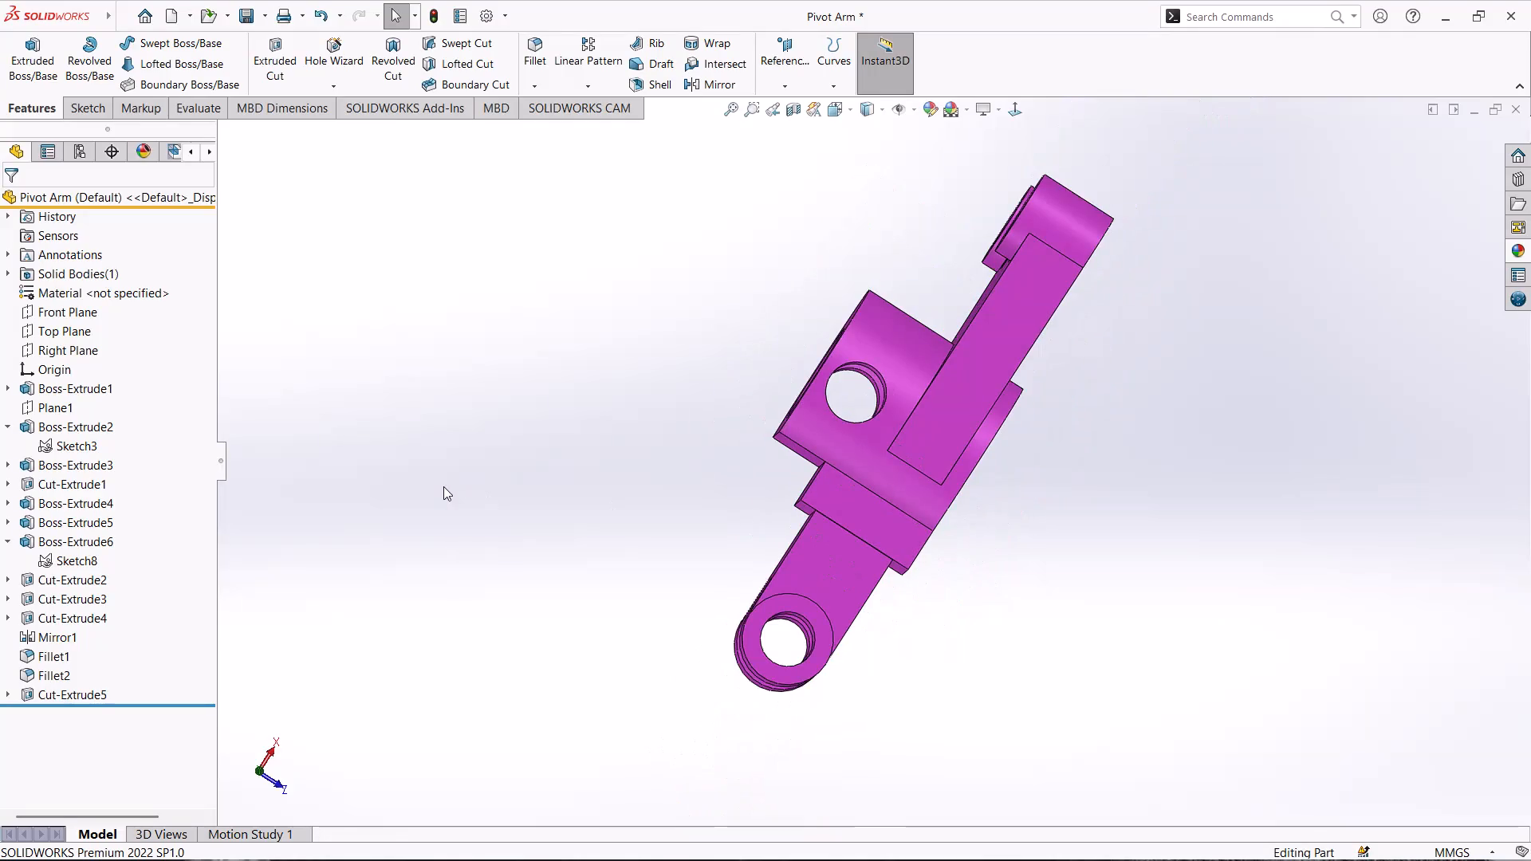
Examine the pivot arm from several sides, including the central hub, the two angled arms and the forked end.
middle_drag(443, 486, 602, 517)
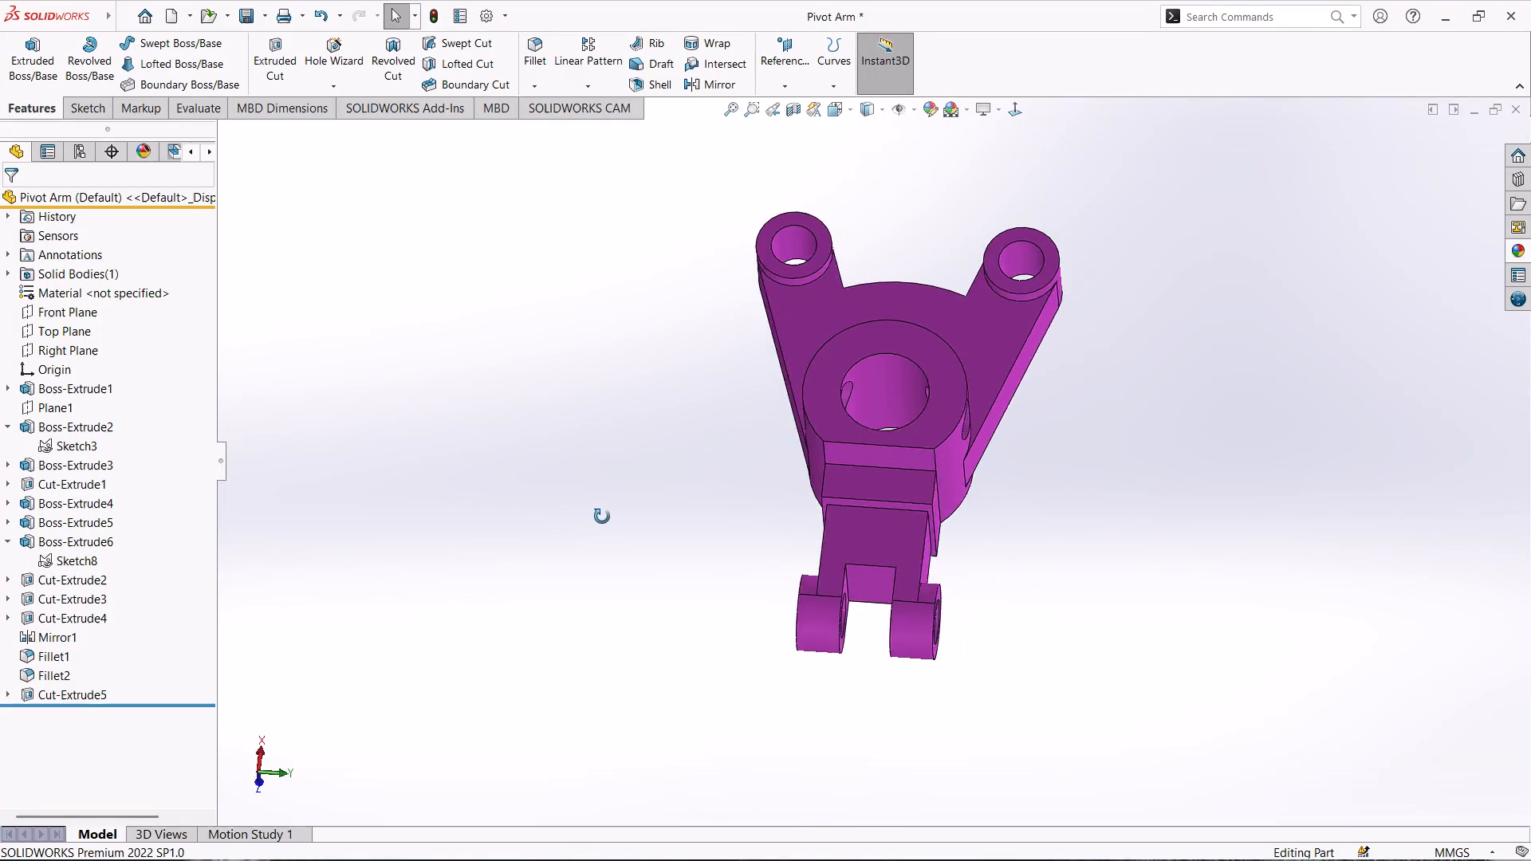
middle_drag(602, 517, 915, 737)
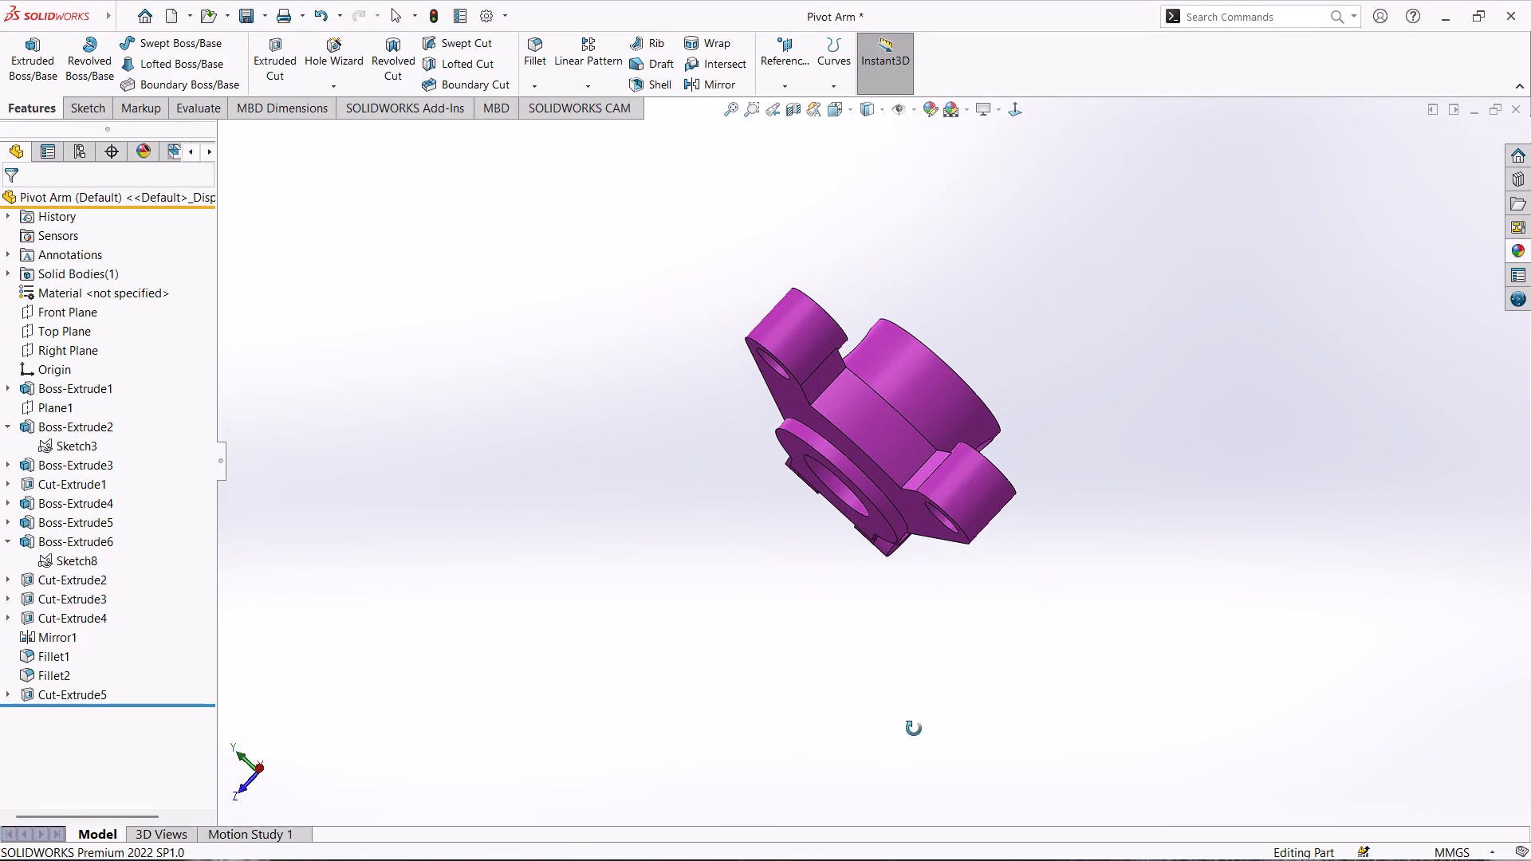
middle_drag(762, 489, 593, 526)
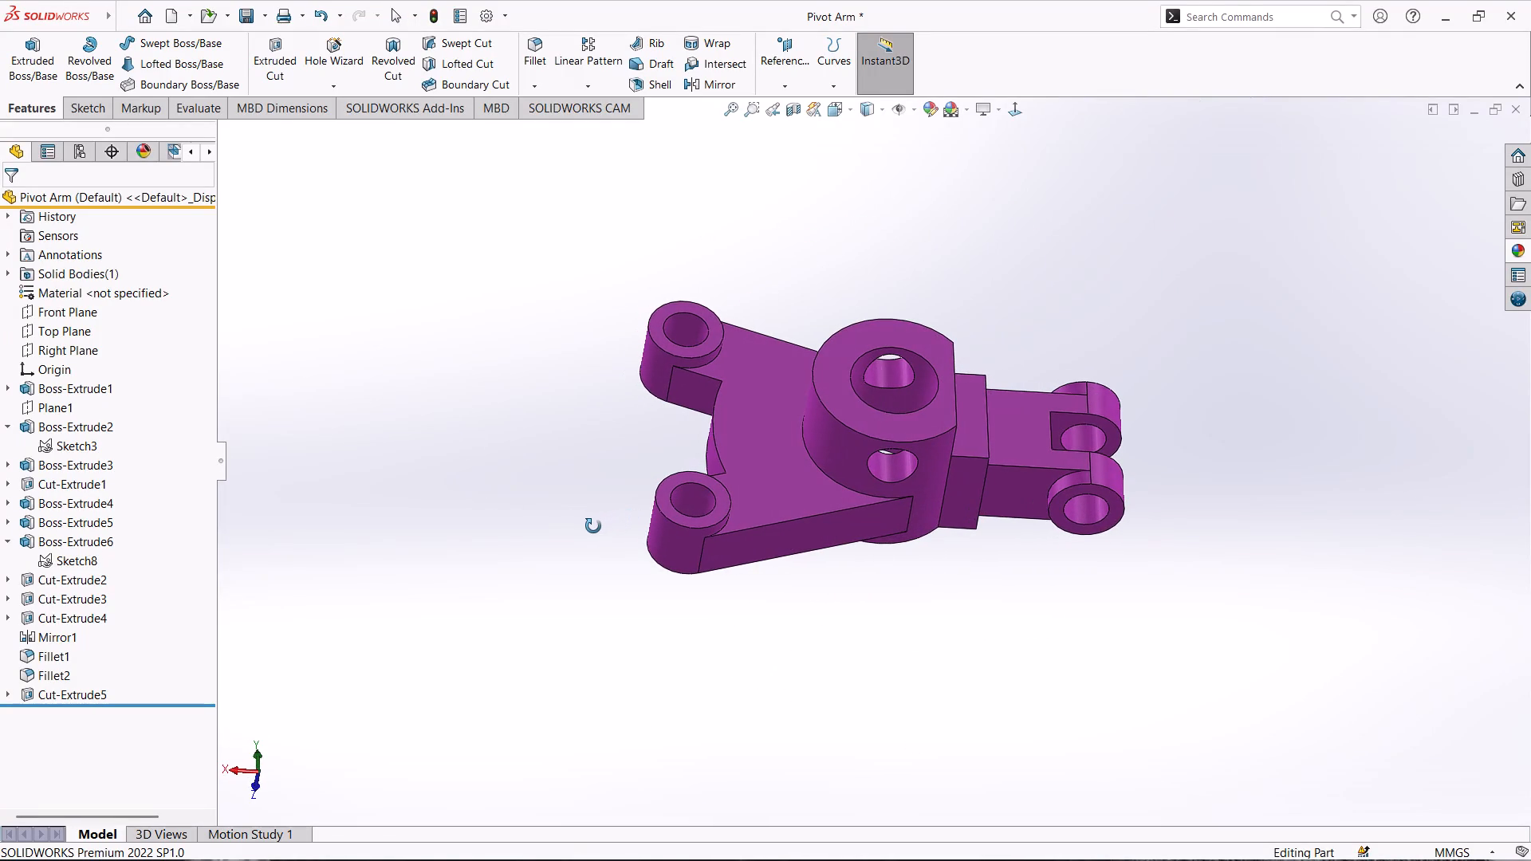
middle_drag(593, 526, 596, 567)
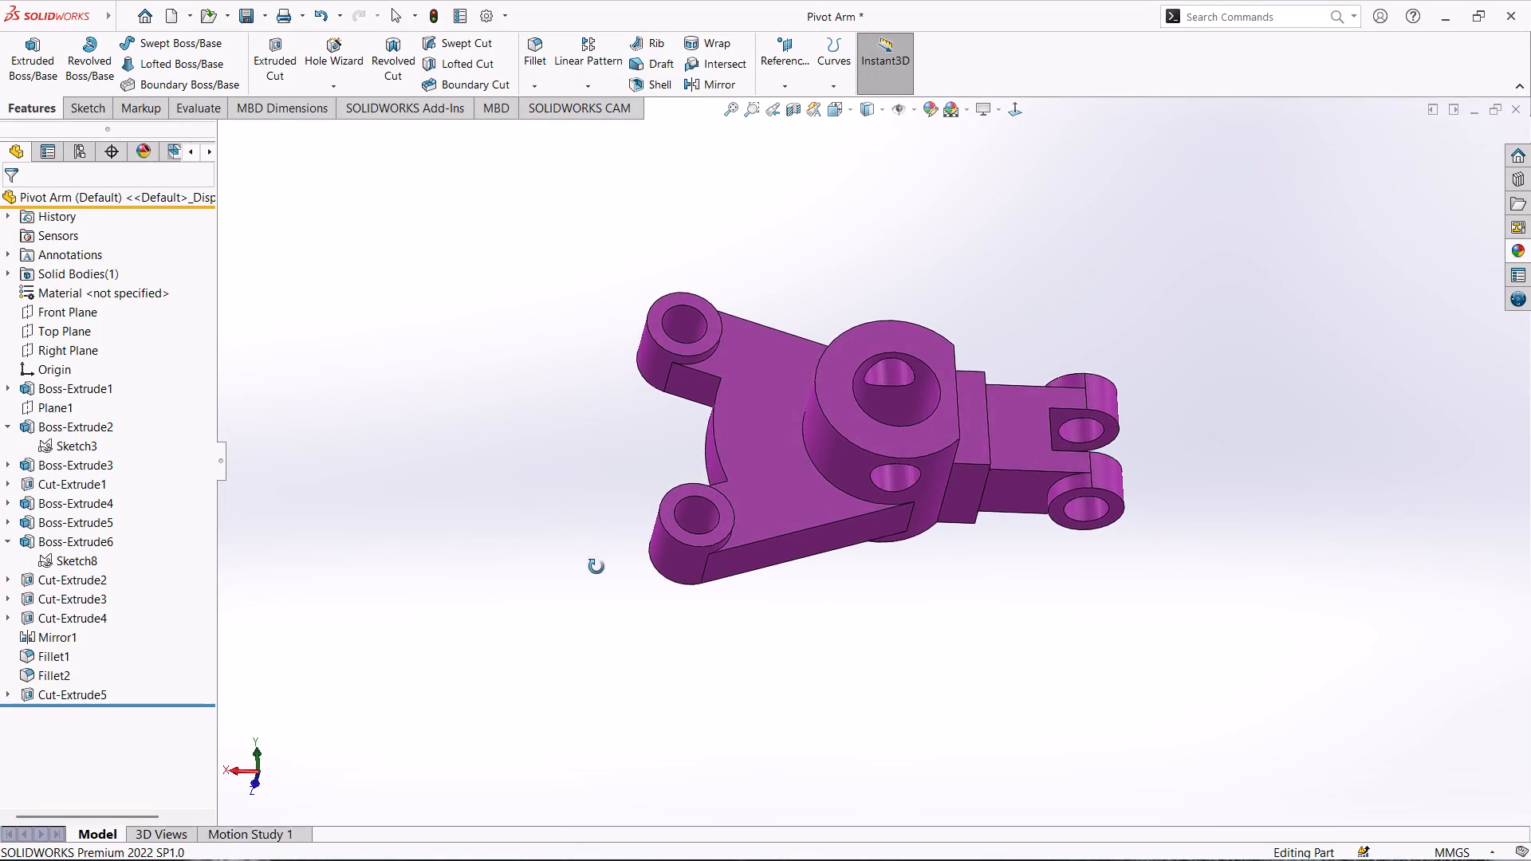
middle_drag(596, 567, 590, 665)
scroll(590, 663, up, 1)
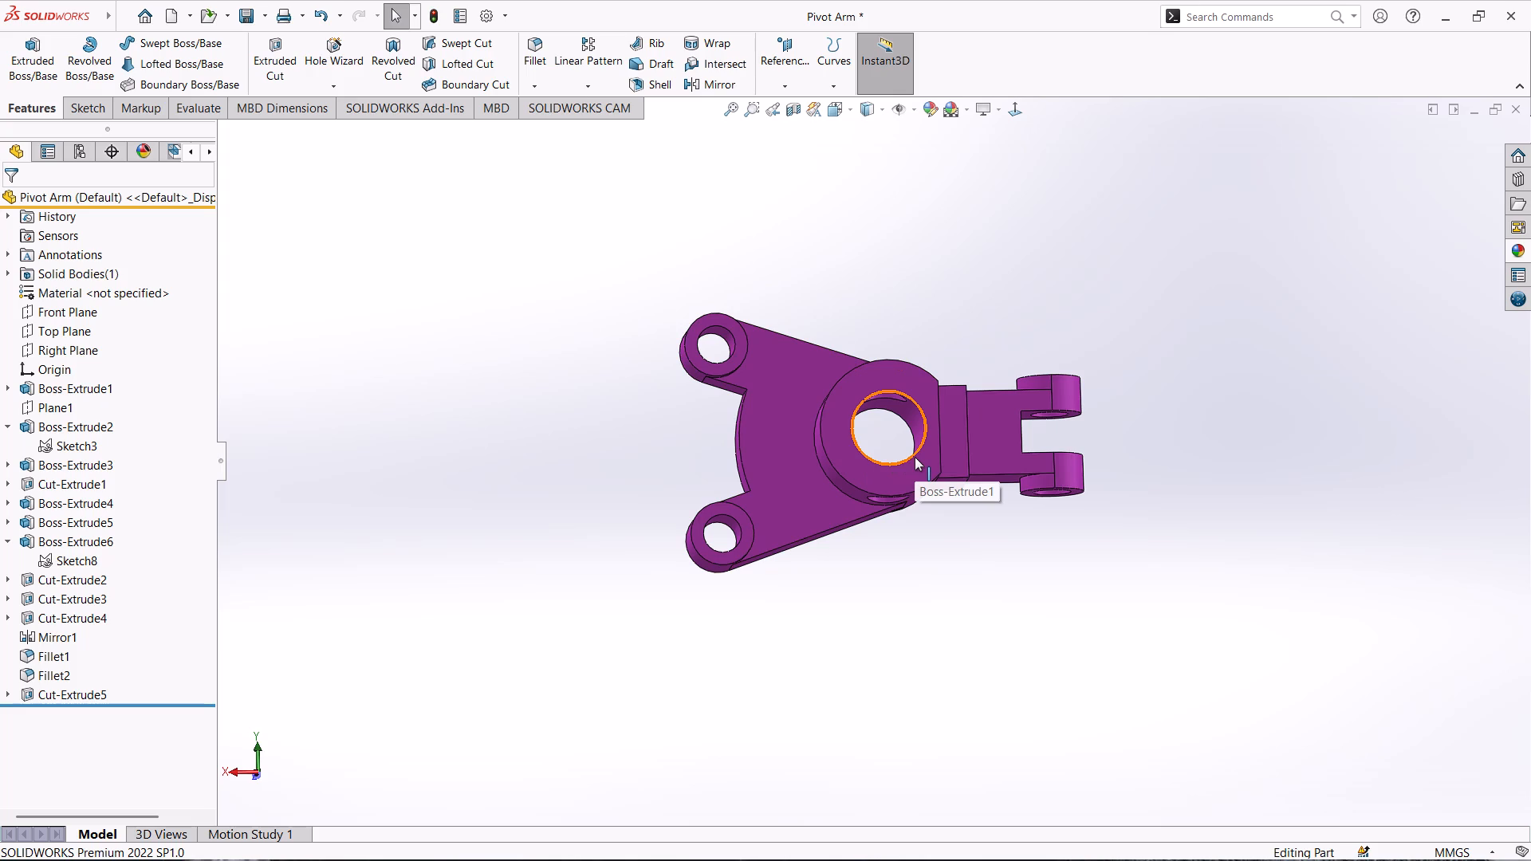
middle_drag(994, 557, 831, 317)
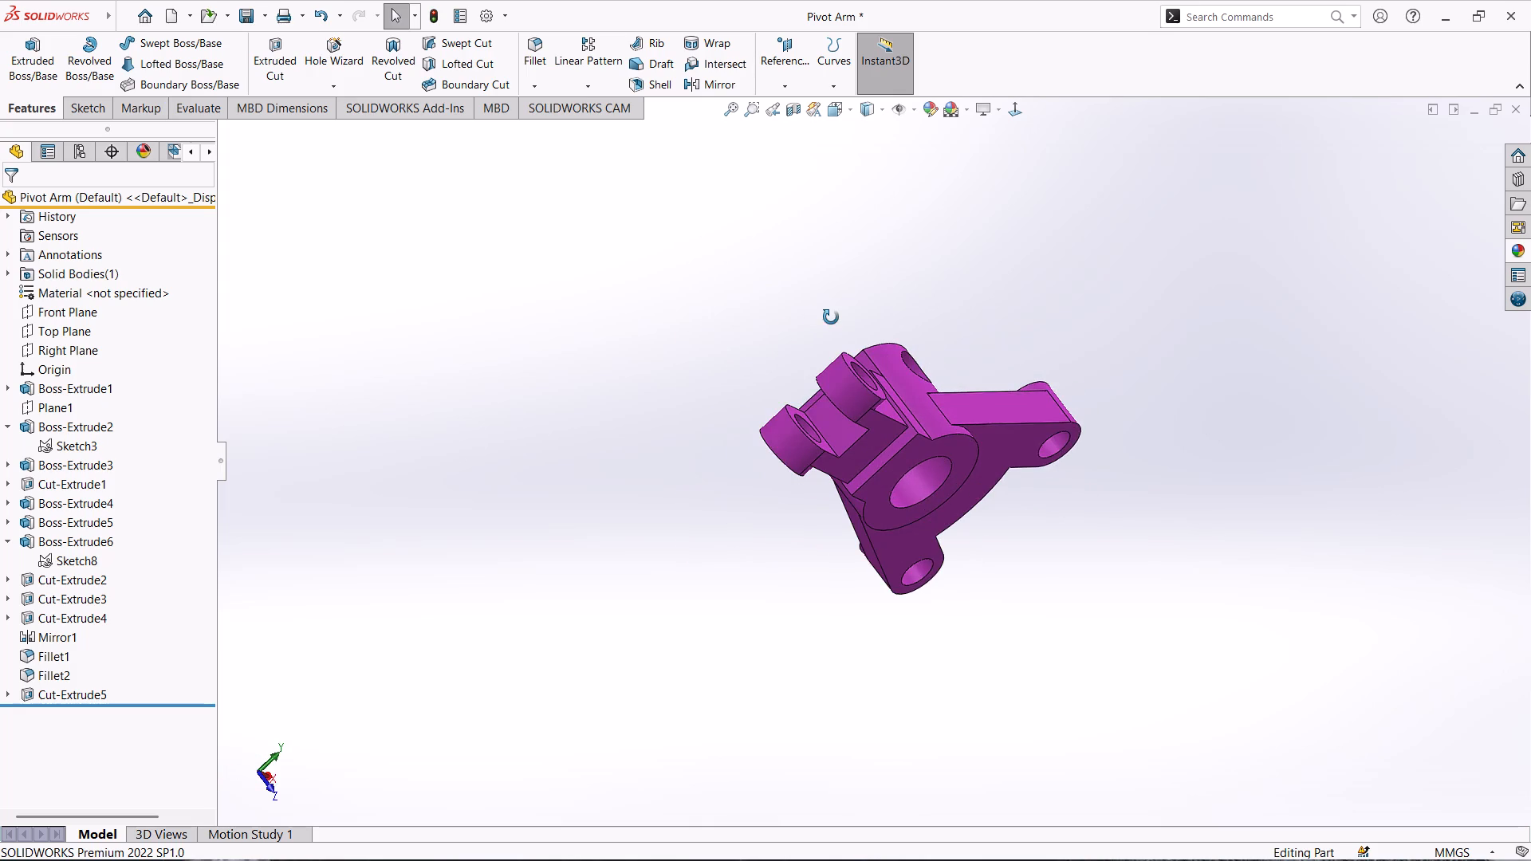
middle_drag(831, 317, 832, 316)
middle_drag(1057, 388, 871, 582)
scroll(873, 447, down, 1)
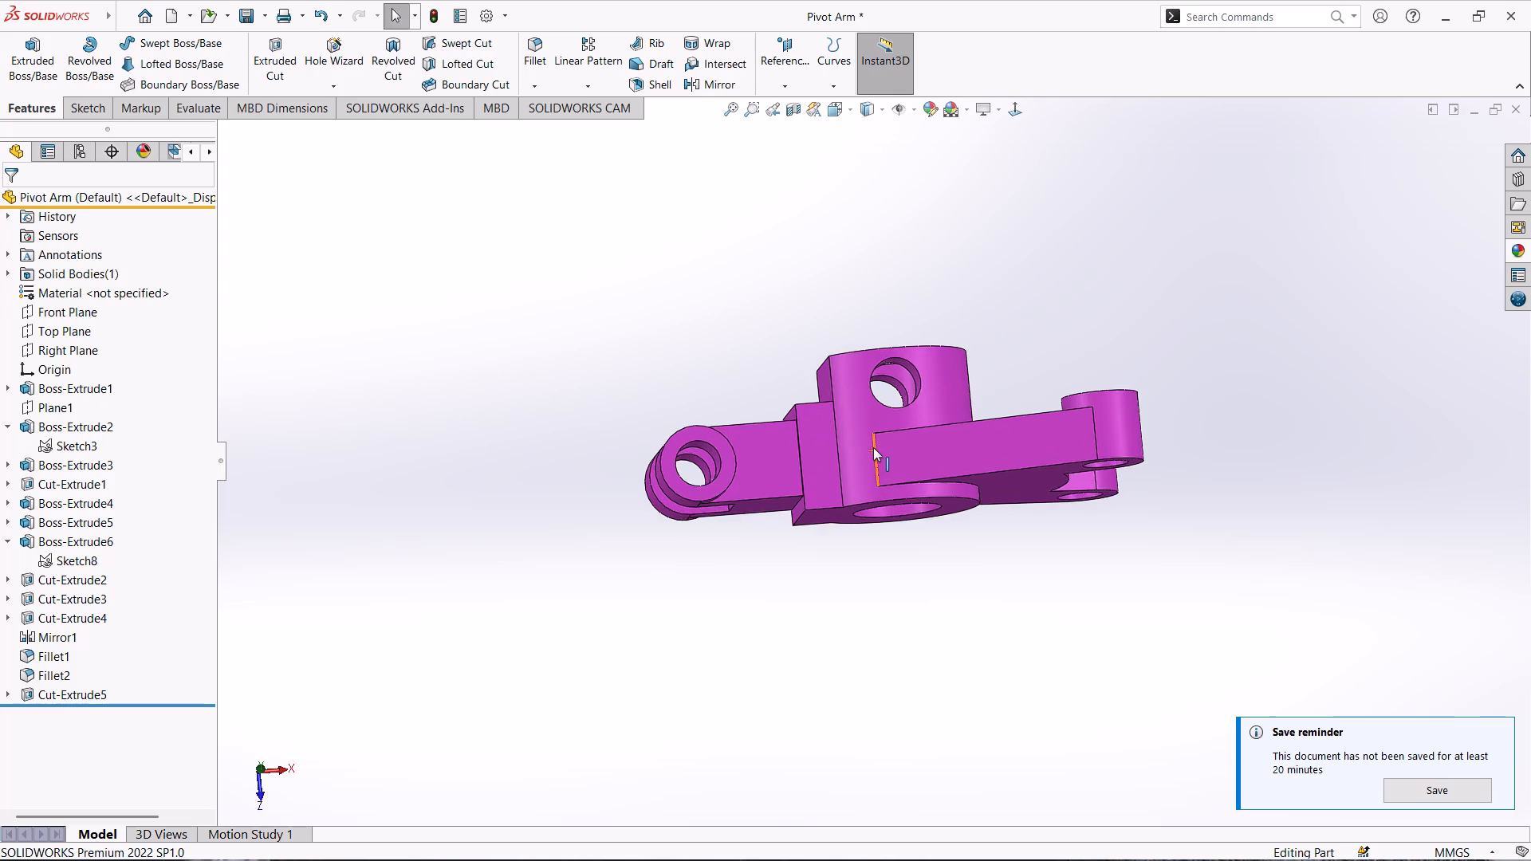
scroll(873, 447, down, 3)
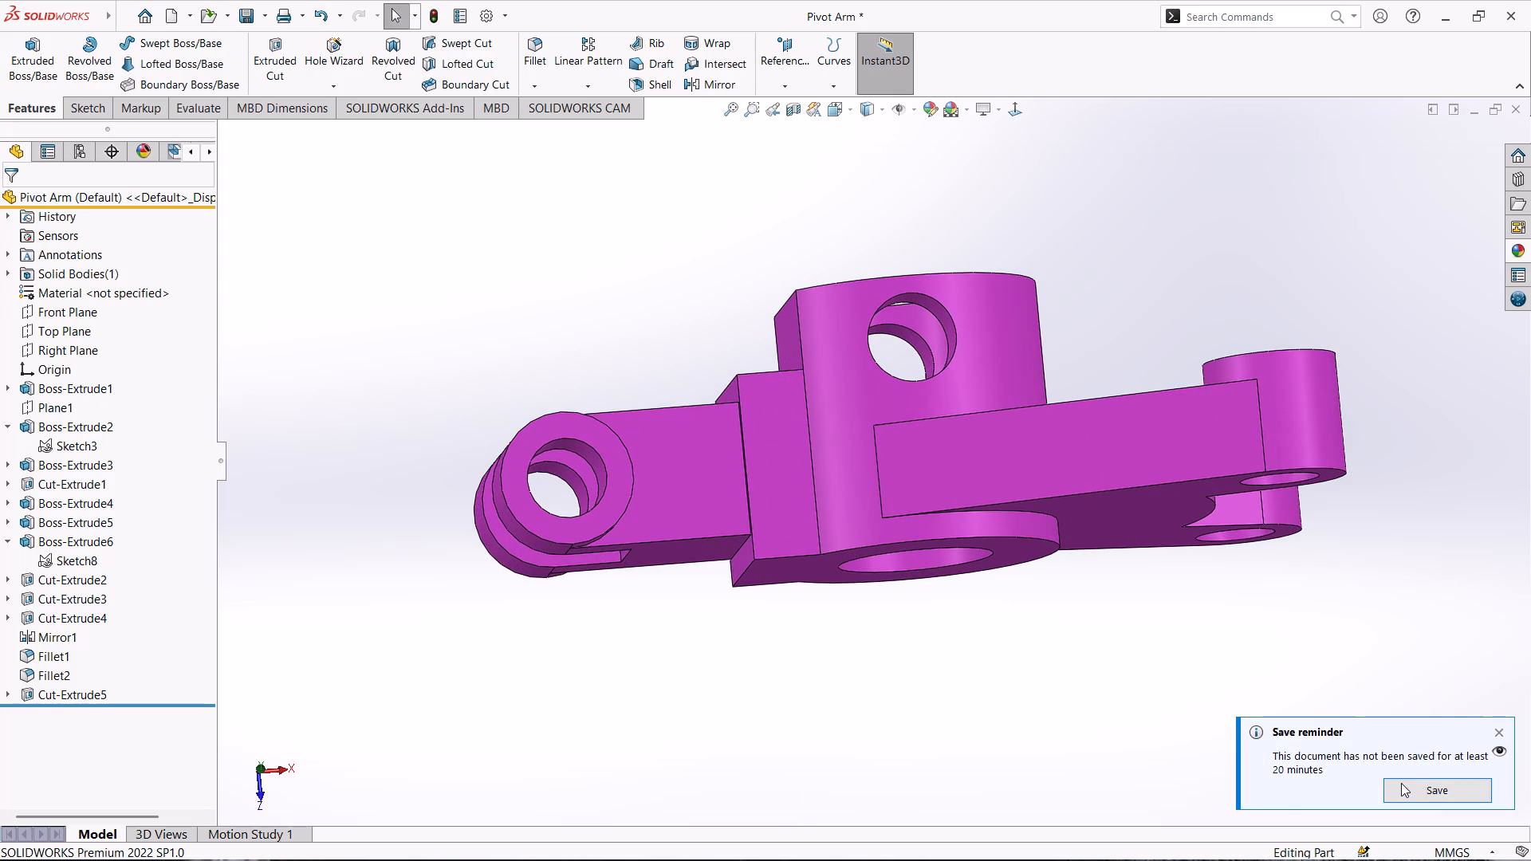
Save the Pivot Arm part.
click(1426, 789)
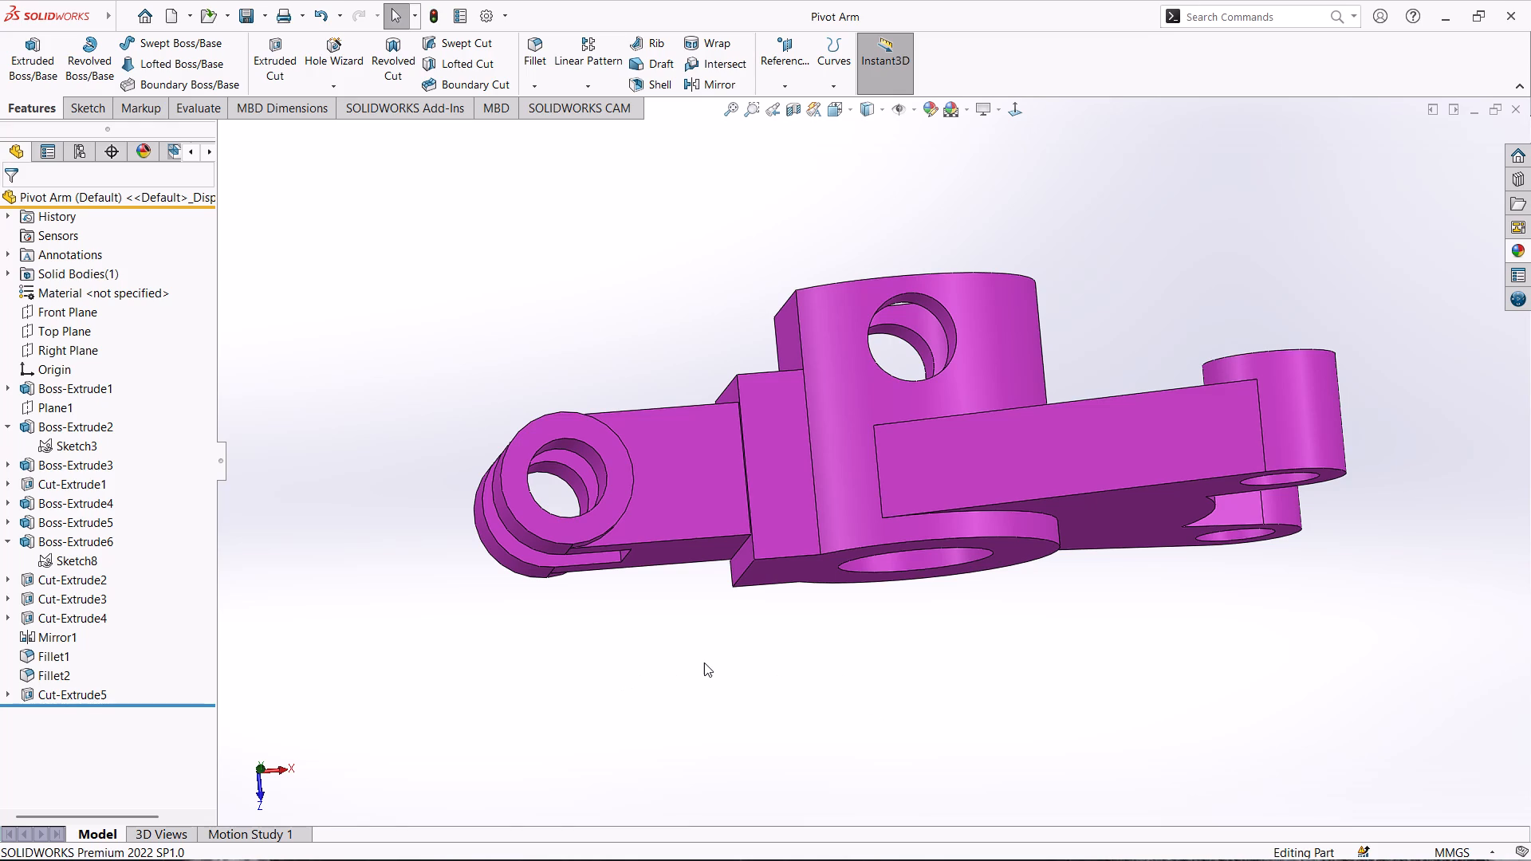
key(ctrl+s)
Start a sketch on the central hub's flat-sided annular end face and draw a 35 mm diameter circle centred on the origin.
scroll(861, 394, down, 2)
scroll(982, 478, up, 1)
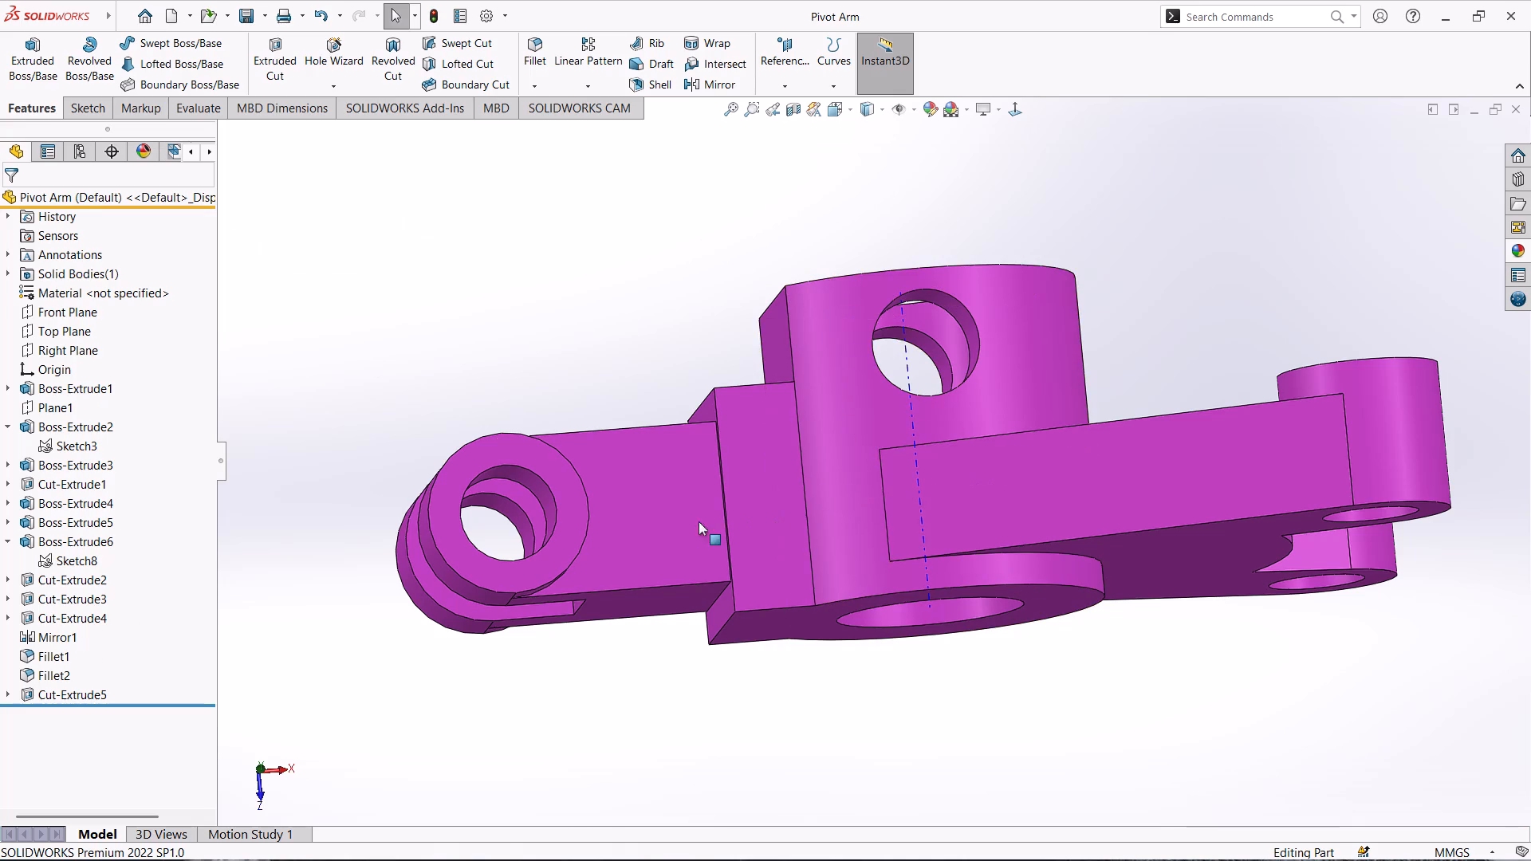
middle_drag(651, 512, 657, 666)
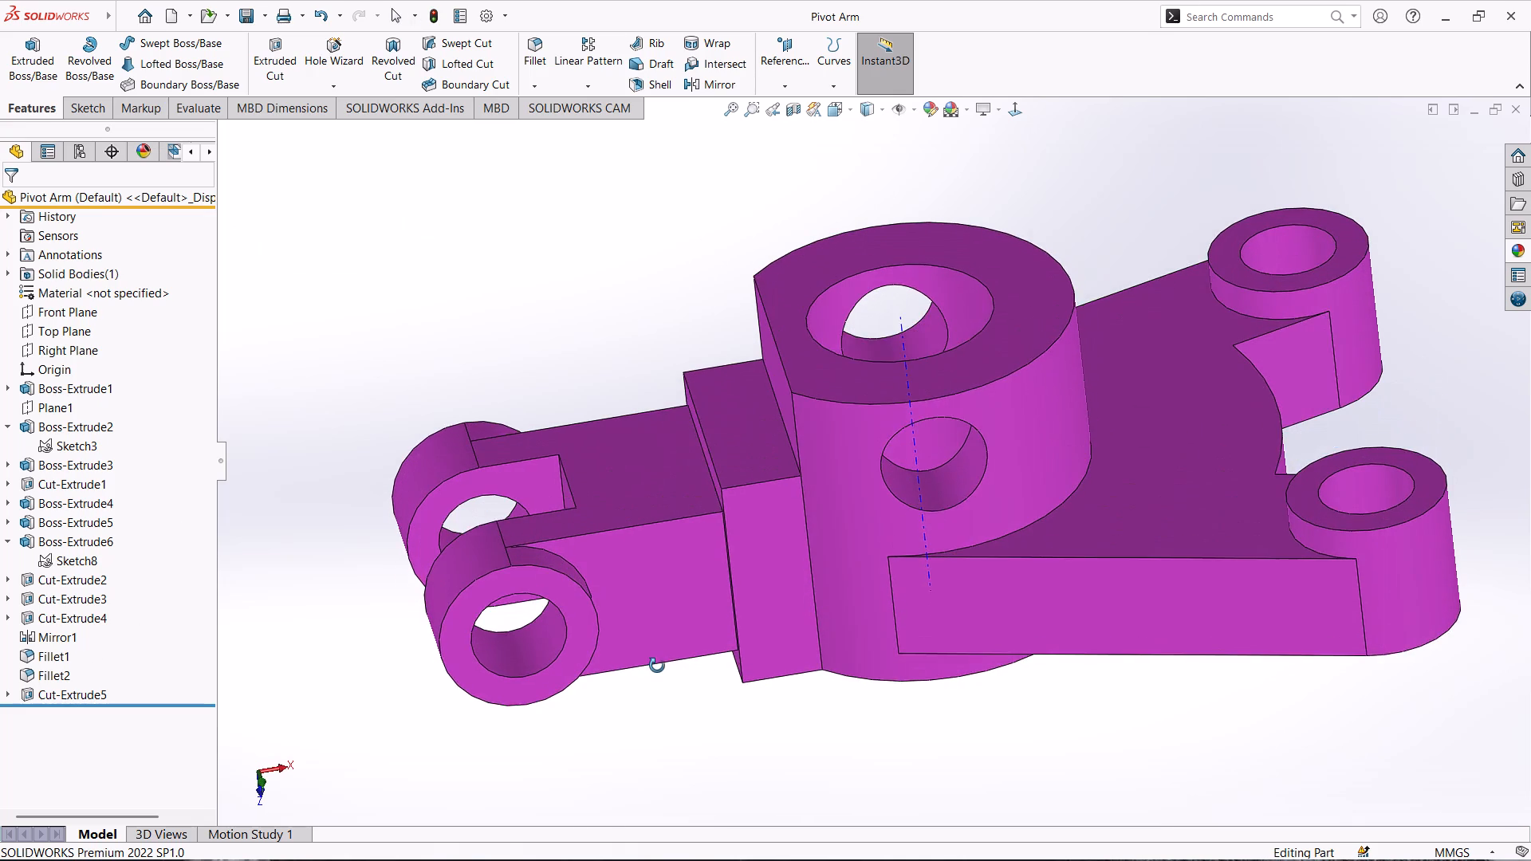
middle_drag(657, 666, 658, 684)
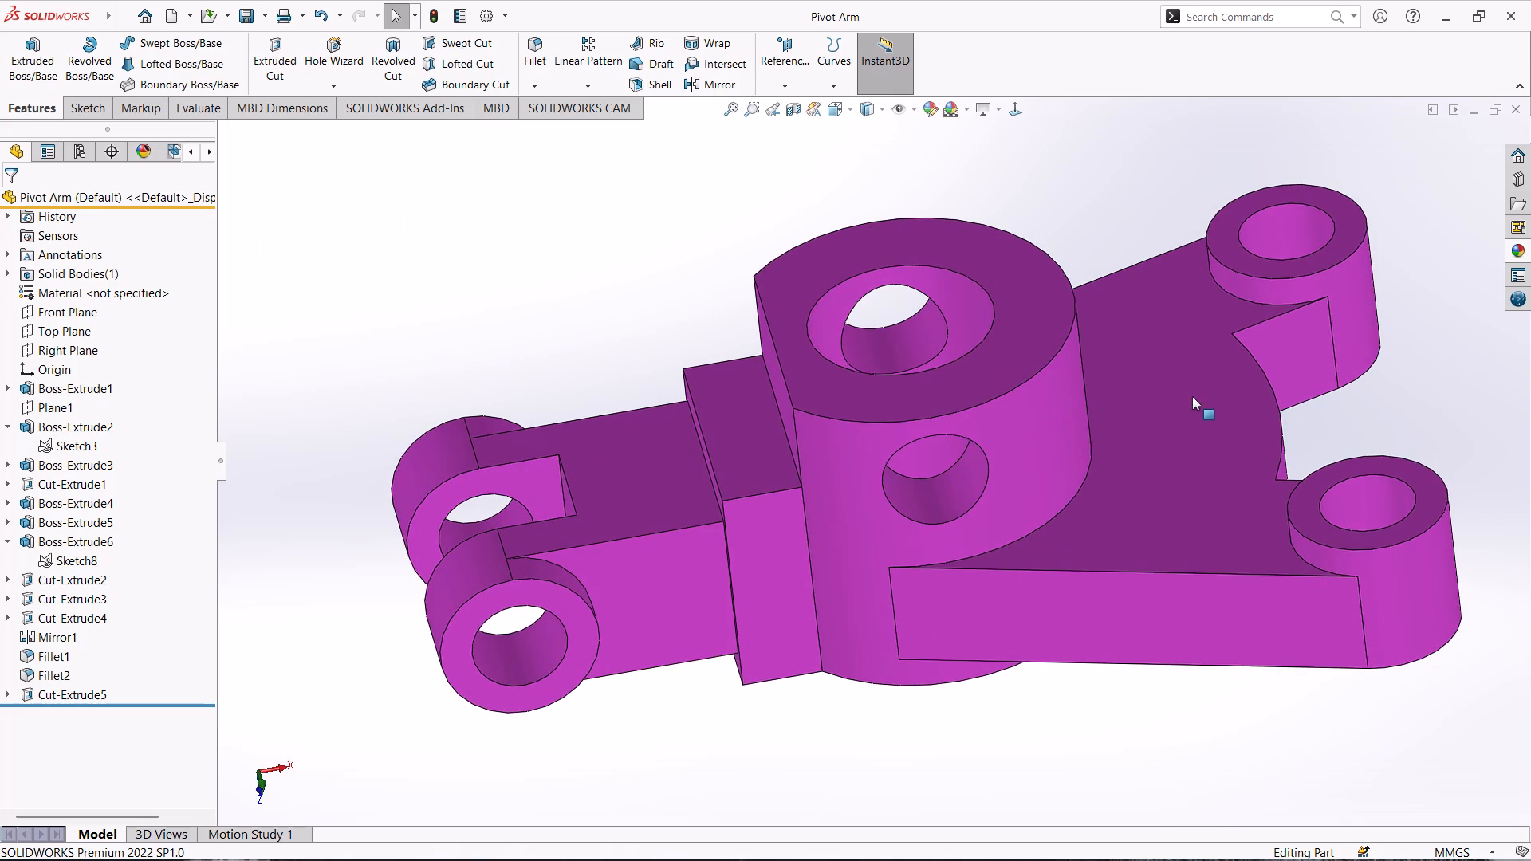
click(1019, 341)
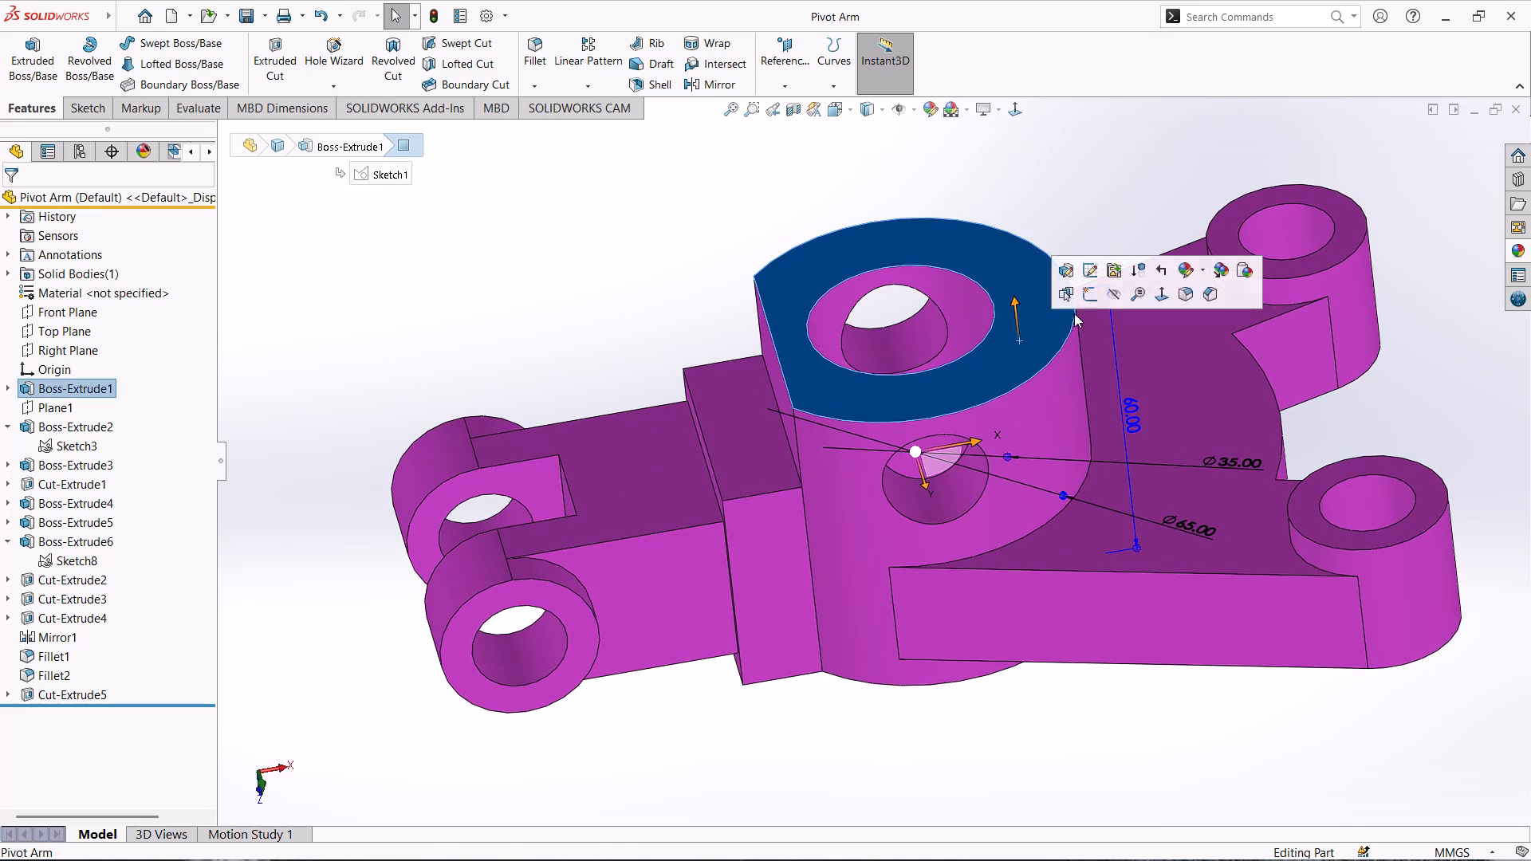
click(1091, 296)
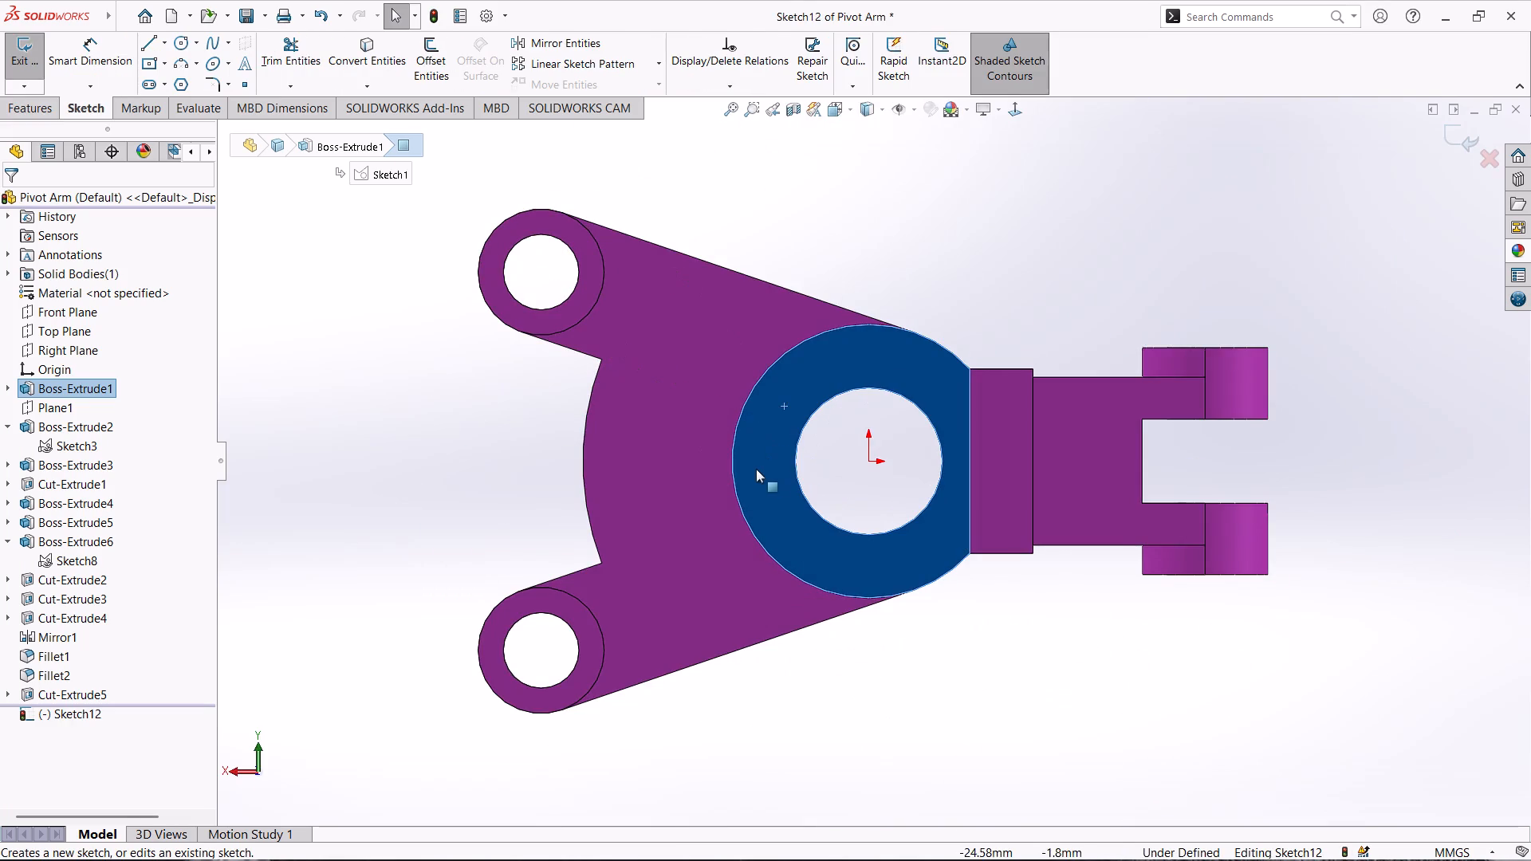
click(179, 40)
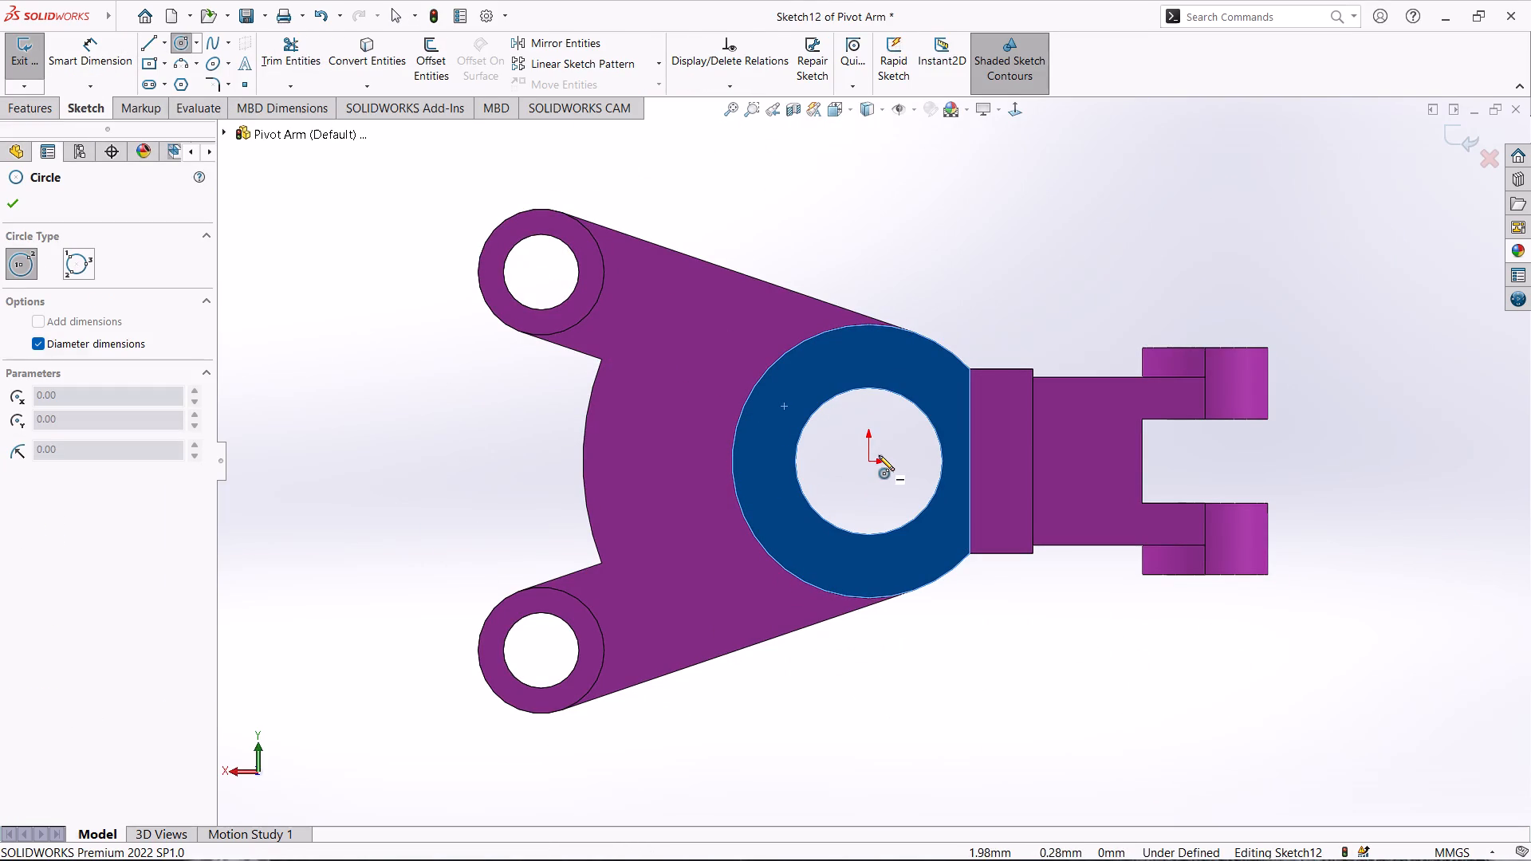
click(867, 460)
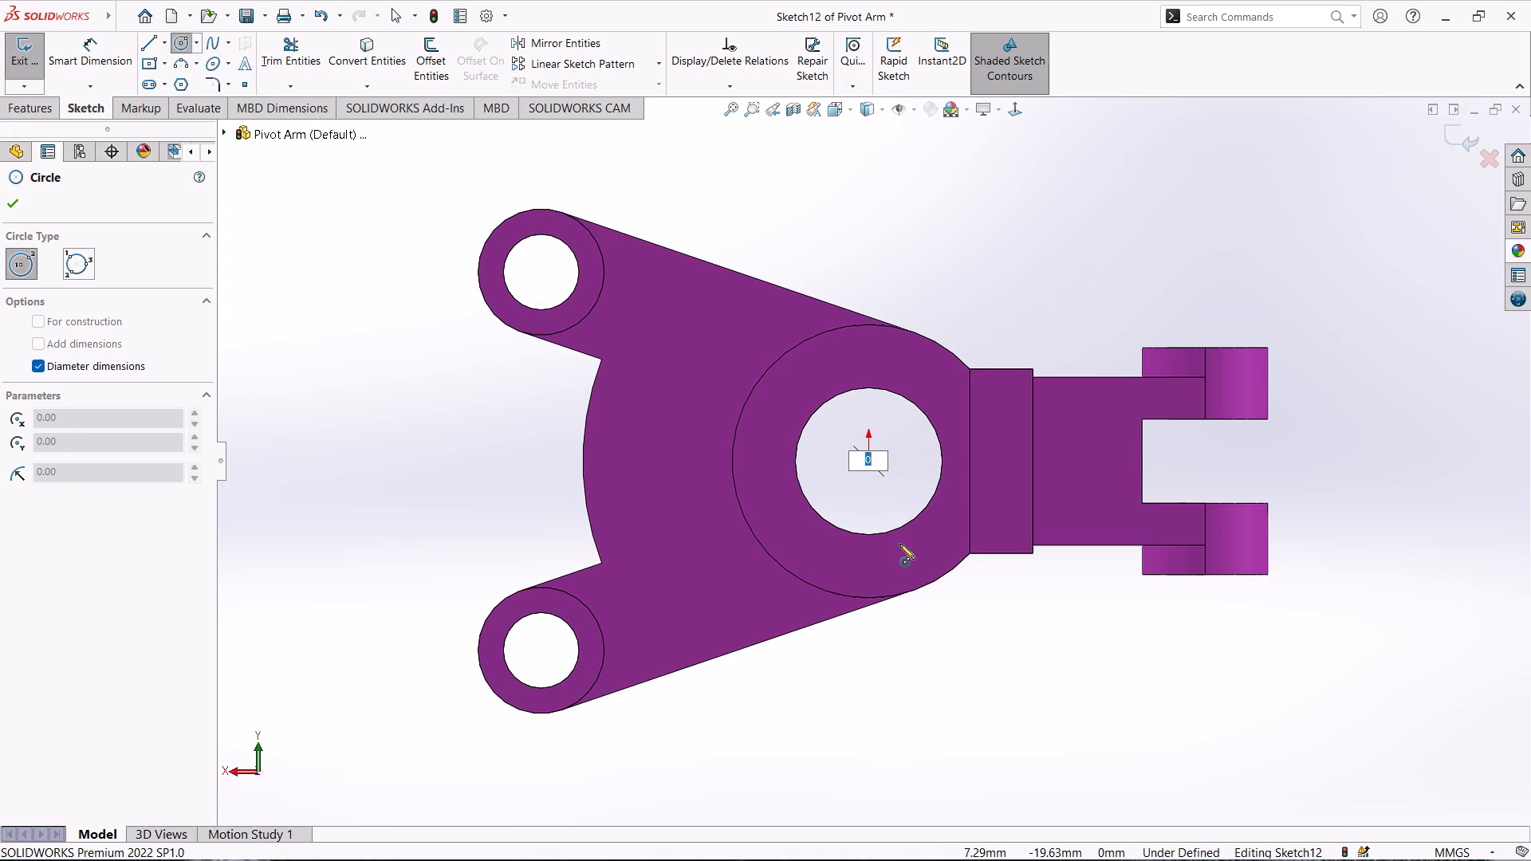
text(35)
key(Return)
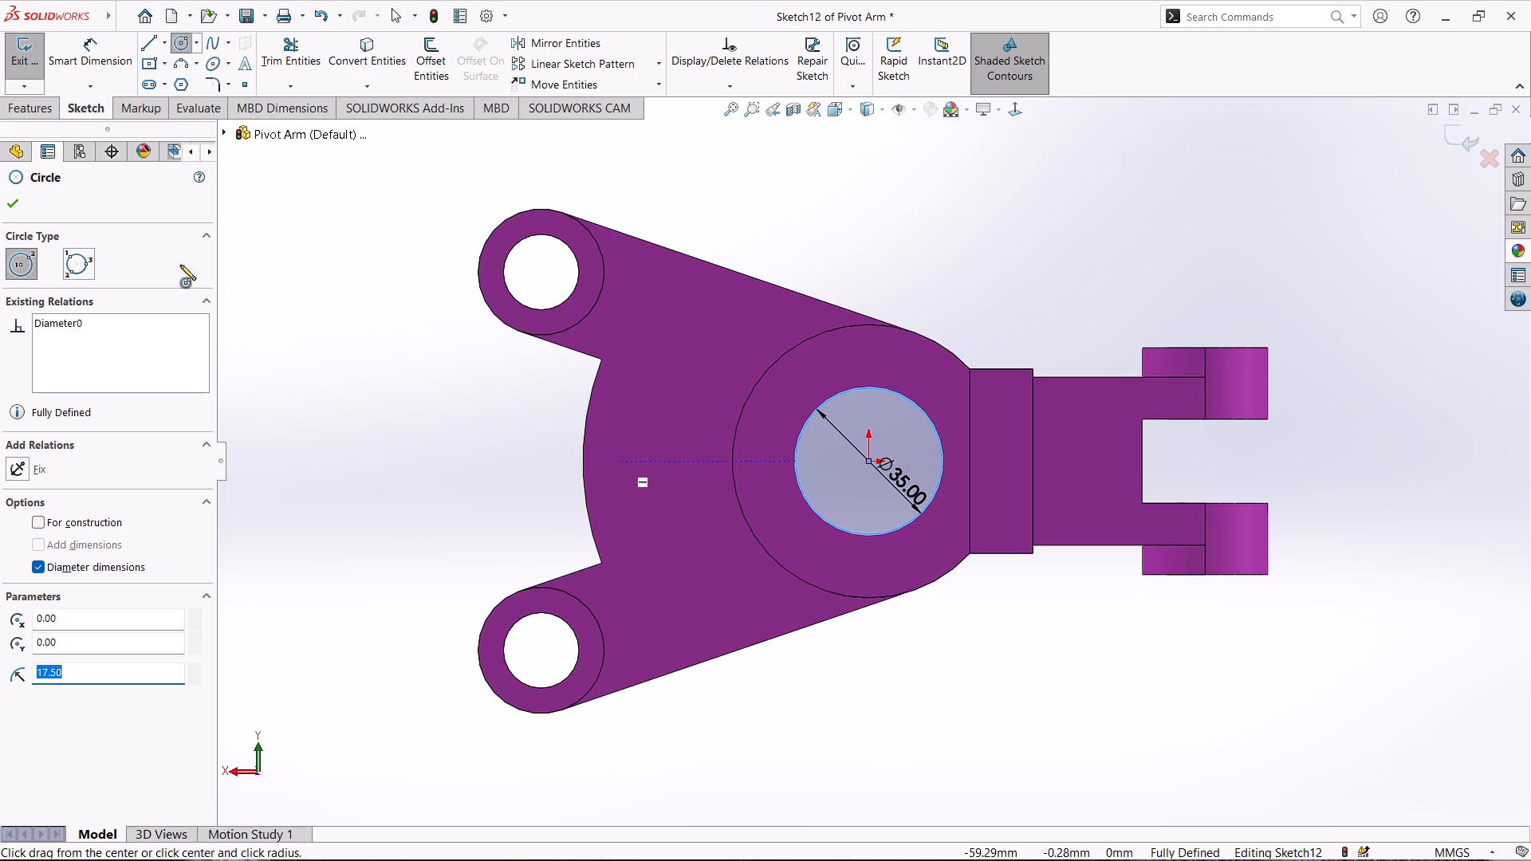
click(8, 202)
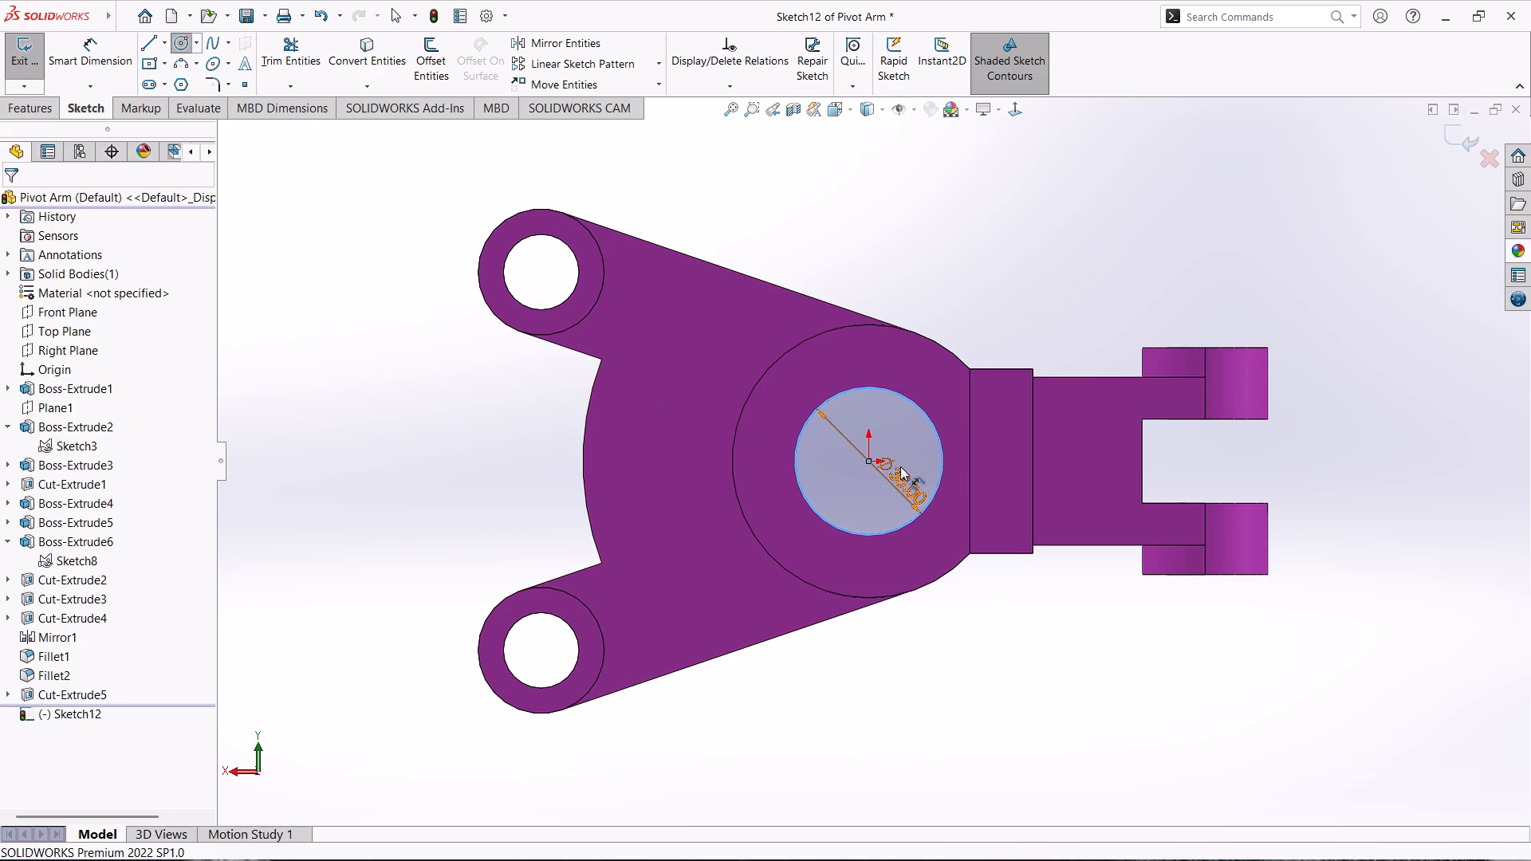
Set the sketched circle's diameter to 65 mm.
double_click(905, 477)
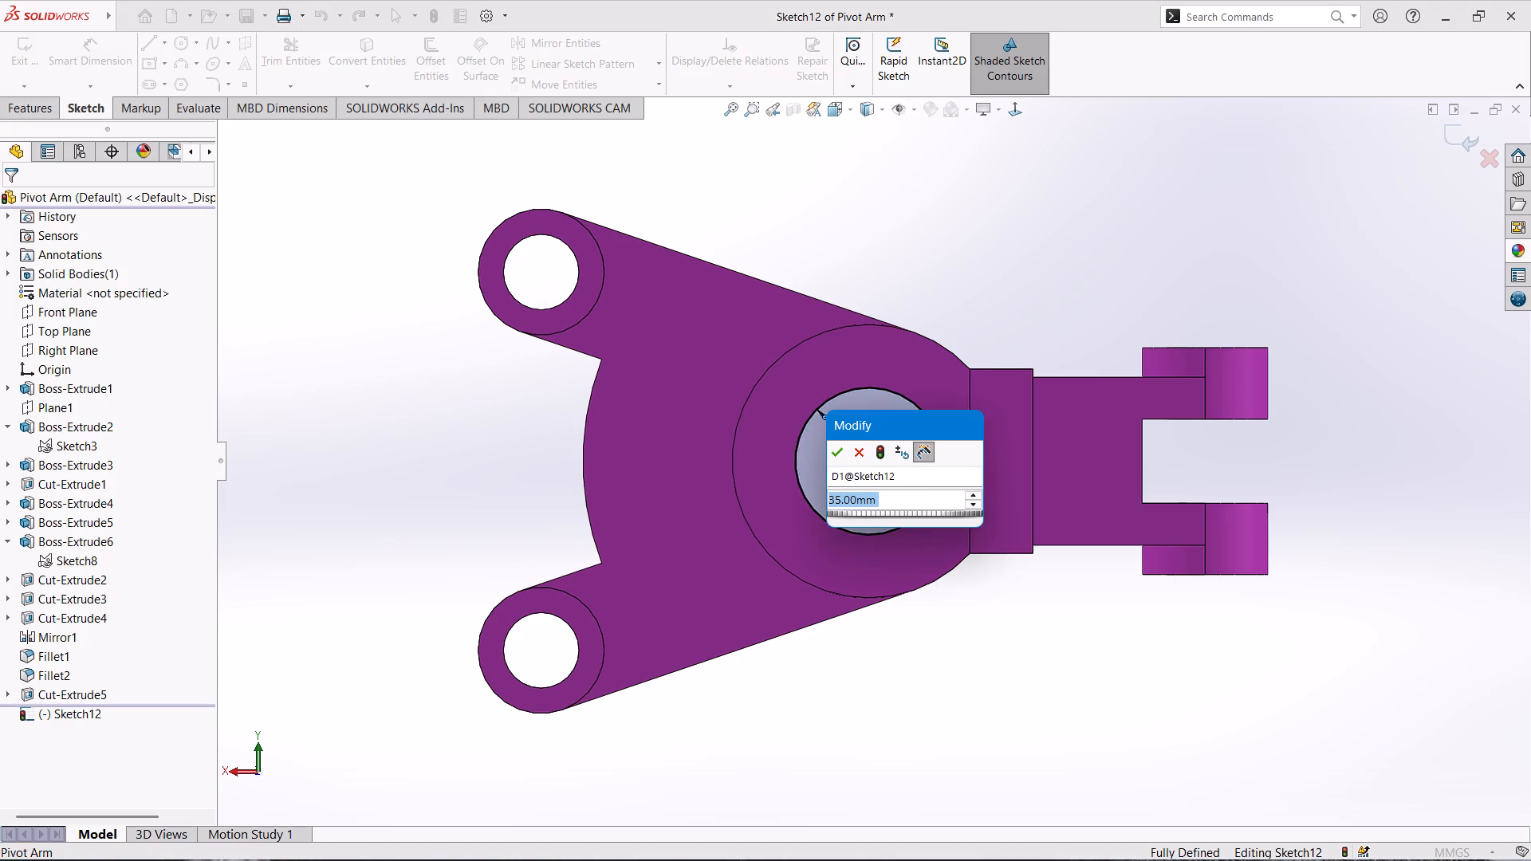
text(65)
key(Return)
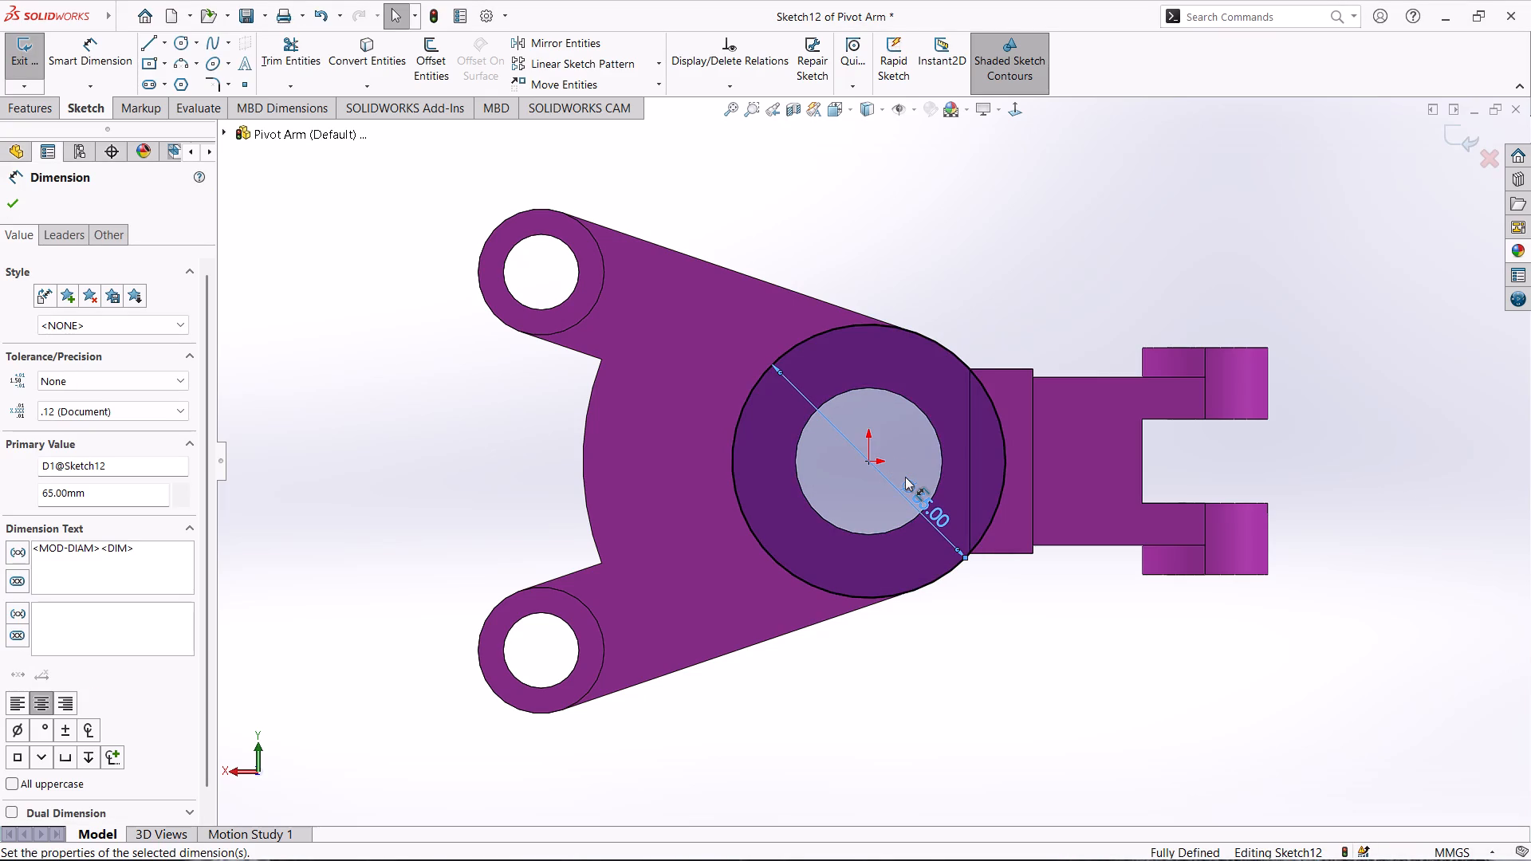
middle_drag(1021, 742, 974, 591)
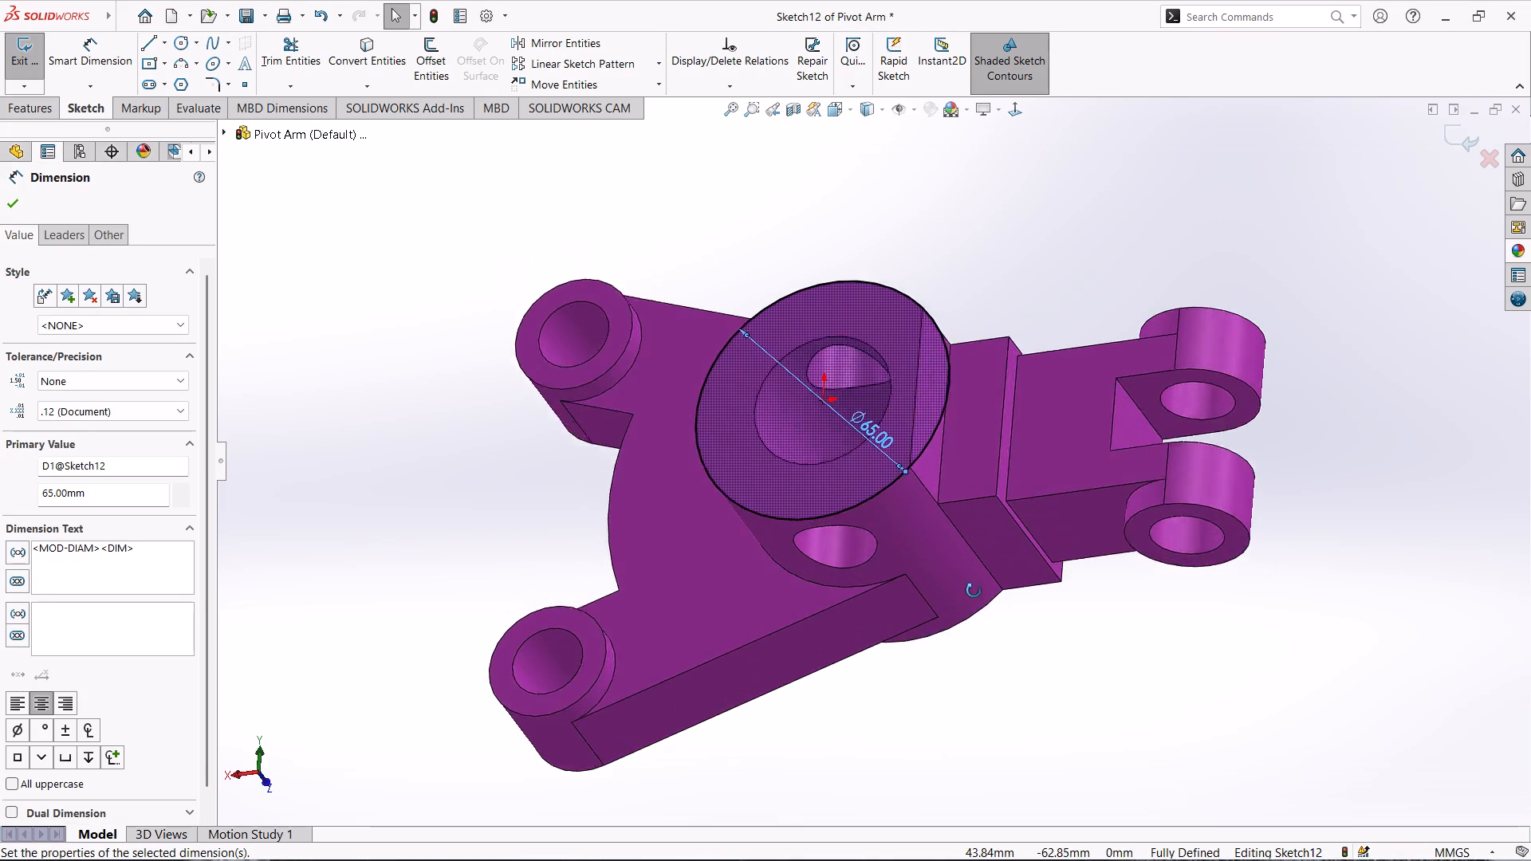
middle_drag(974, 591, 1039, 526)
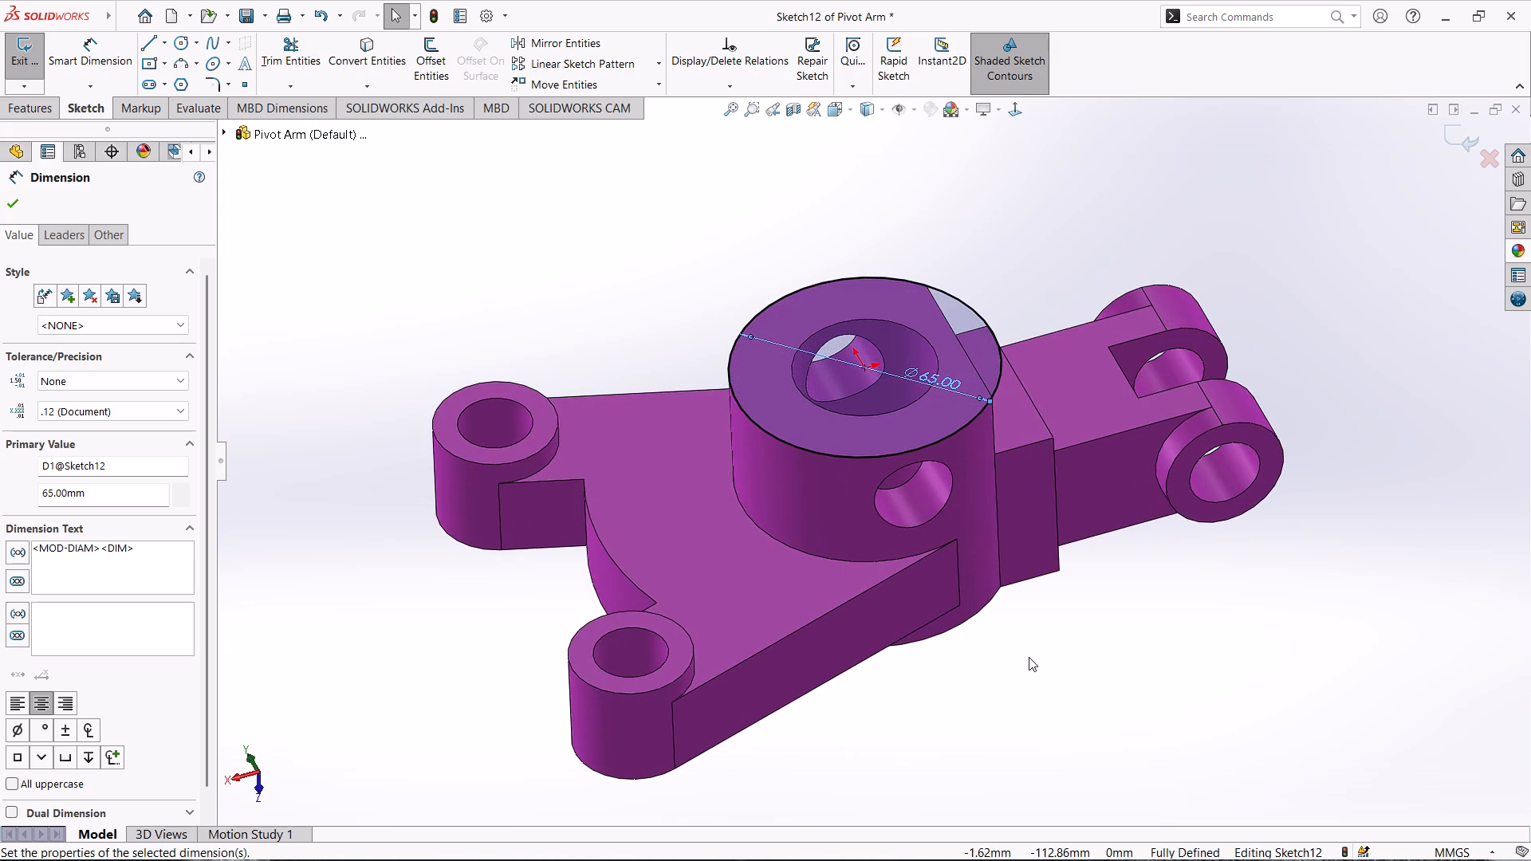
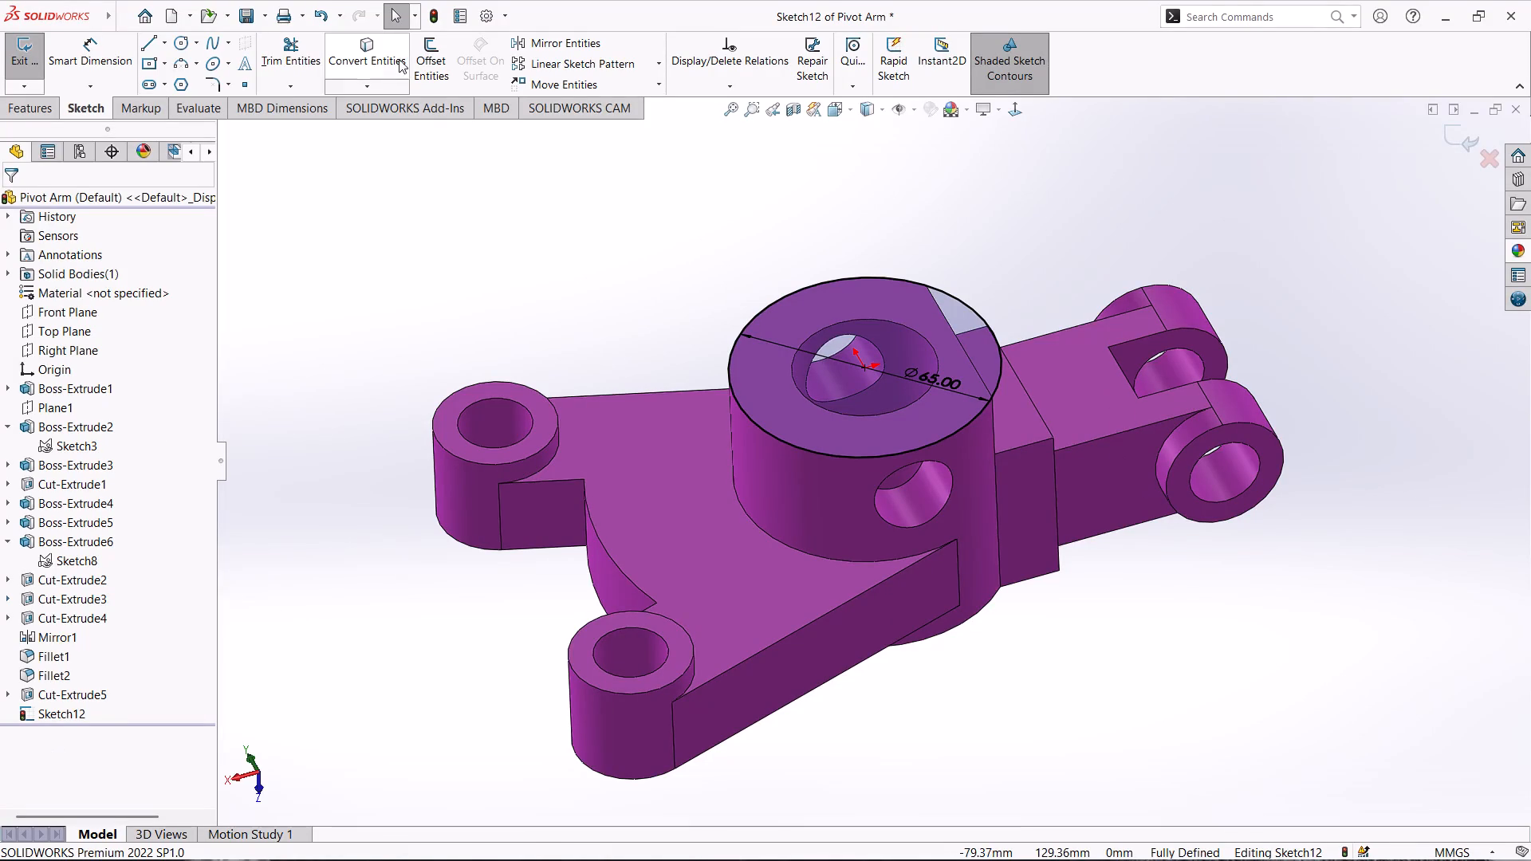
Exit the sketch and delete the 65 mm circle sketch from the central hub's end face.
click(15, 60)
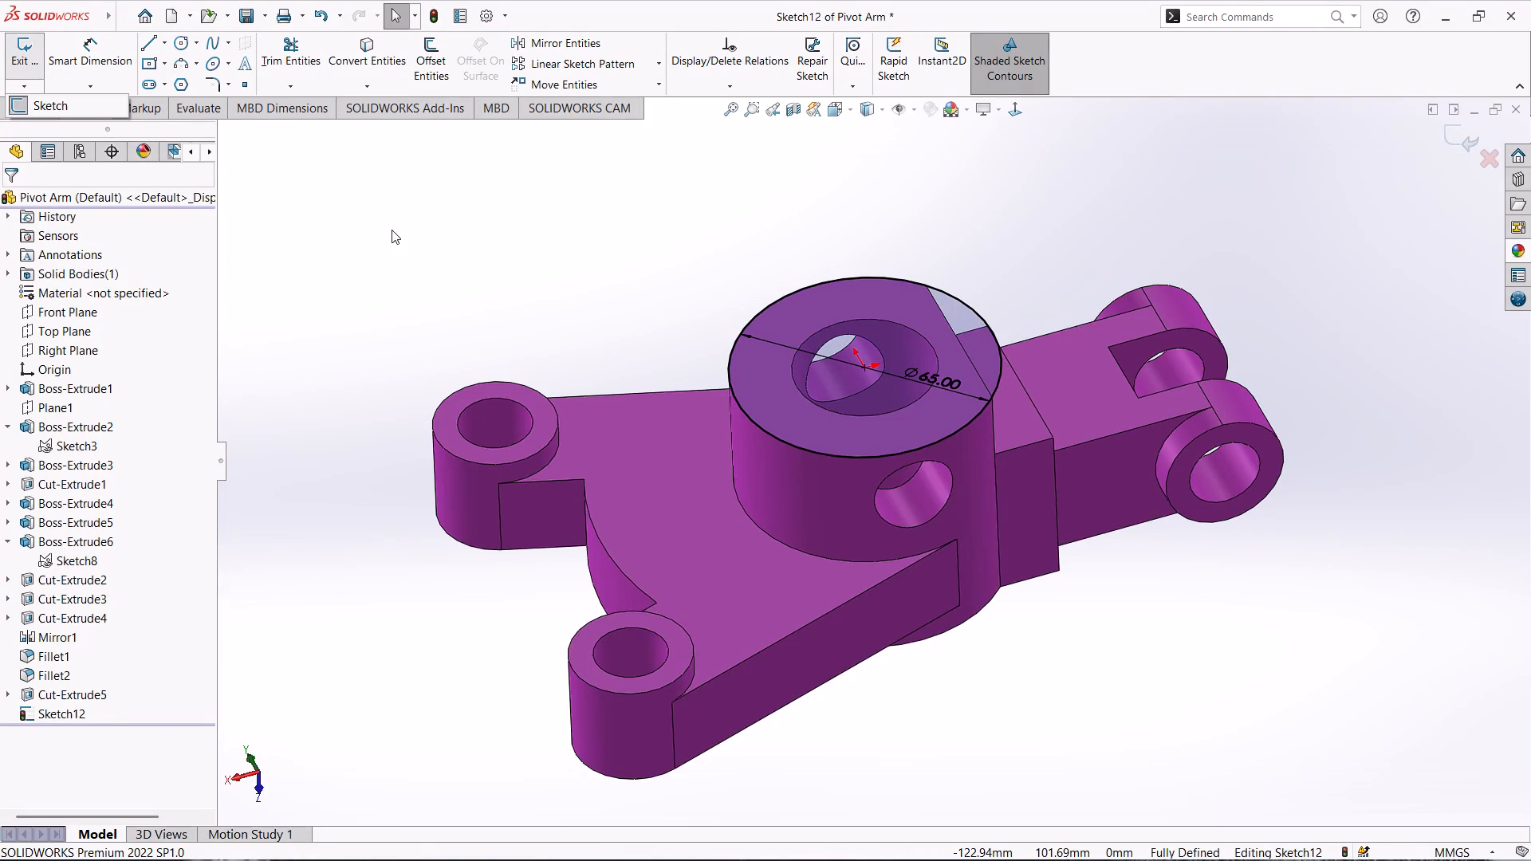
click(21, 57)
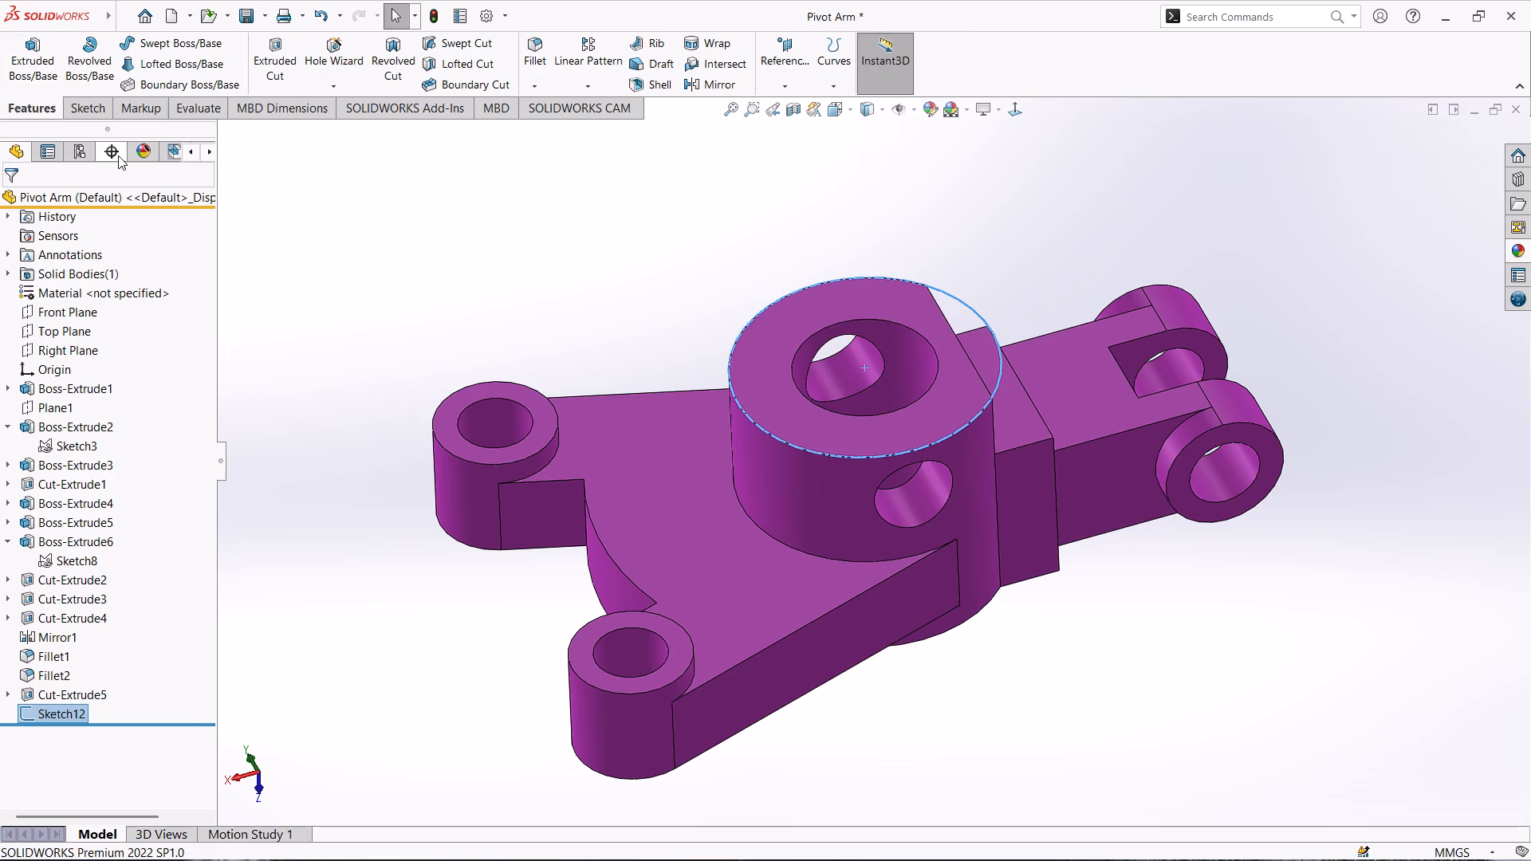
middle_drag(525, 278, 569, 368)
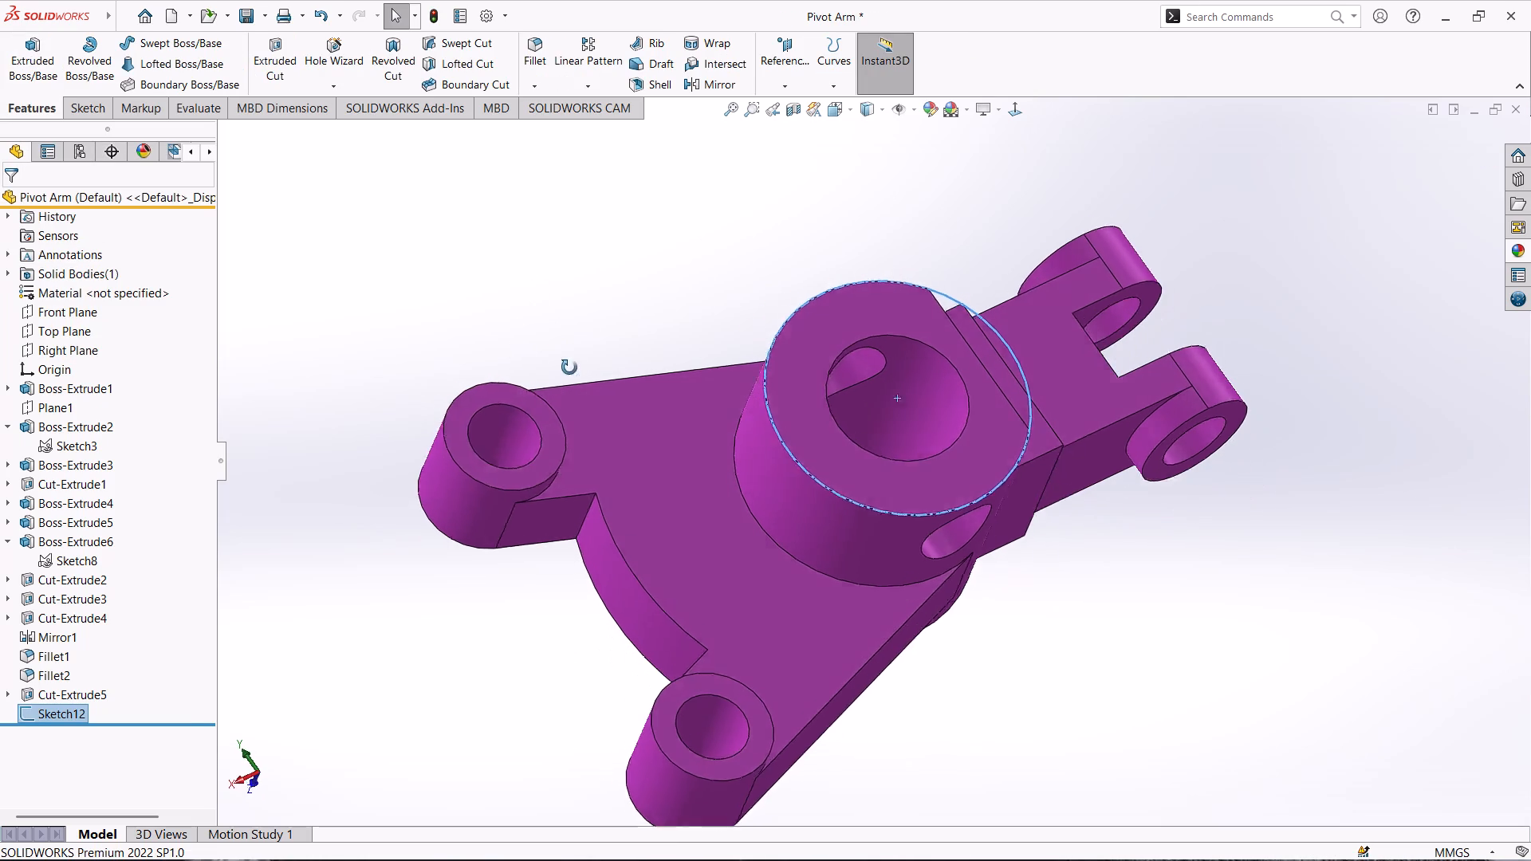
middle_drag(569, 368, 574, 393)
click(604, 356)
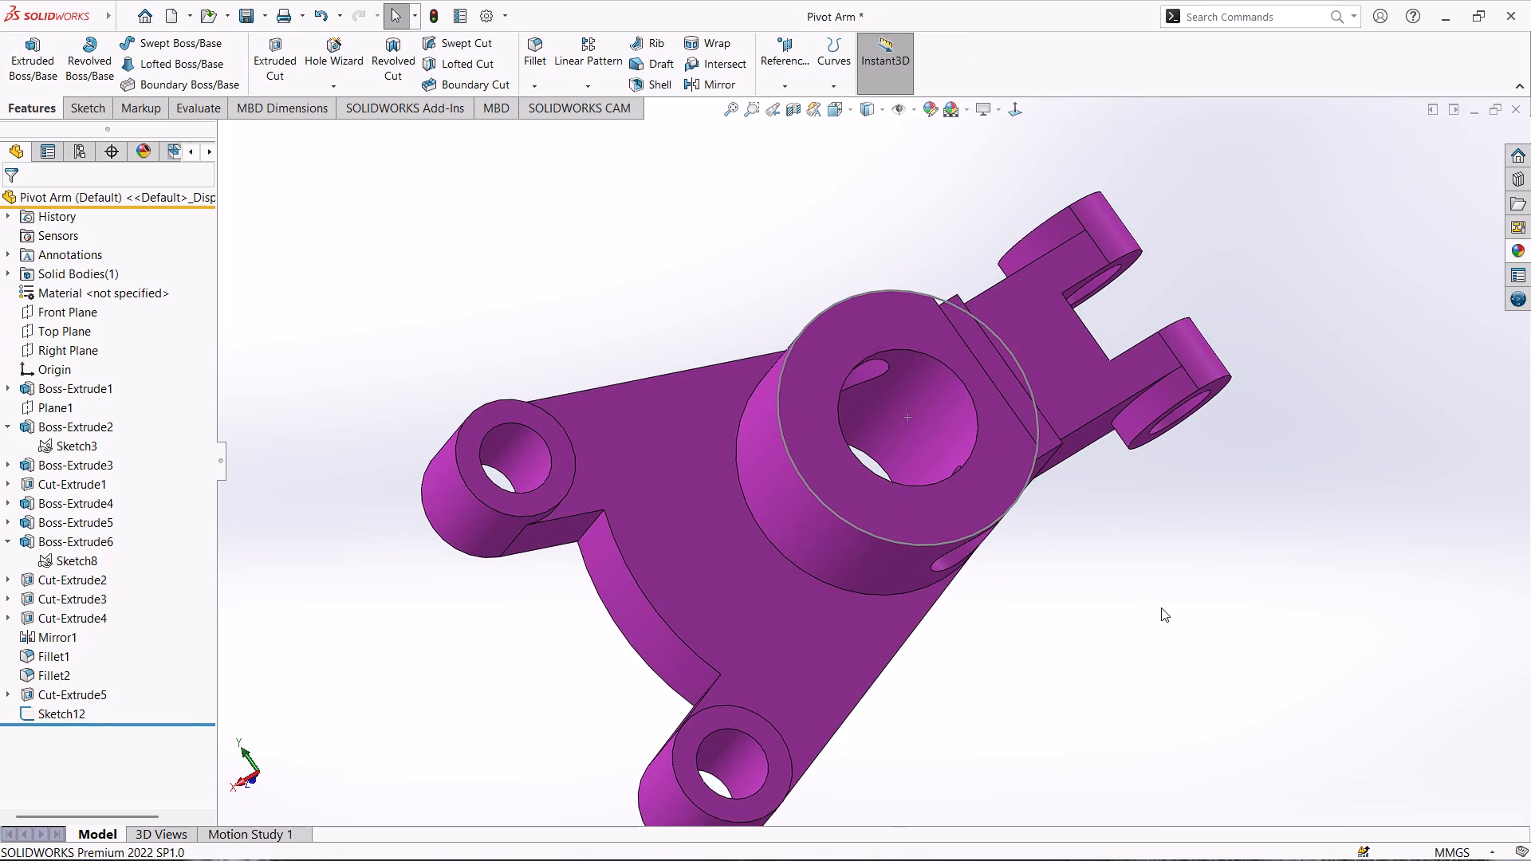
middle_drag(1160, 607, 979, 519)
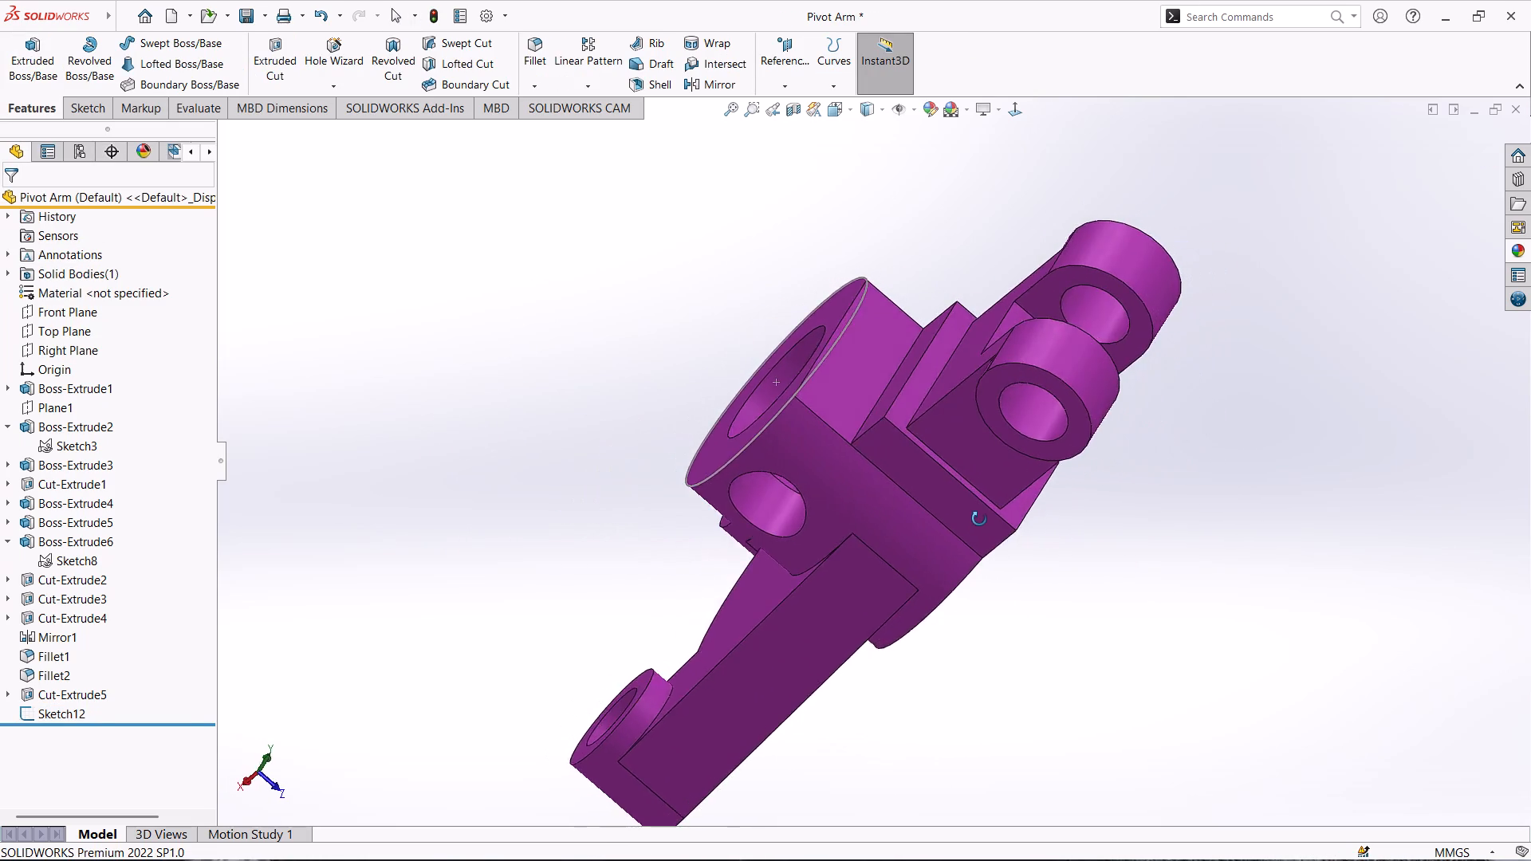
middle_drag(979, 519, 1104, 472)
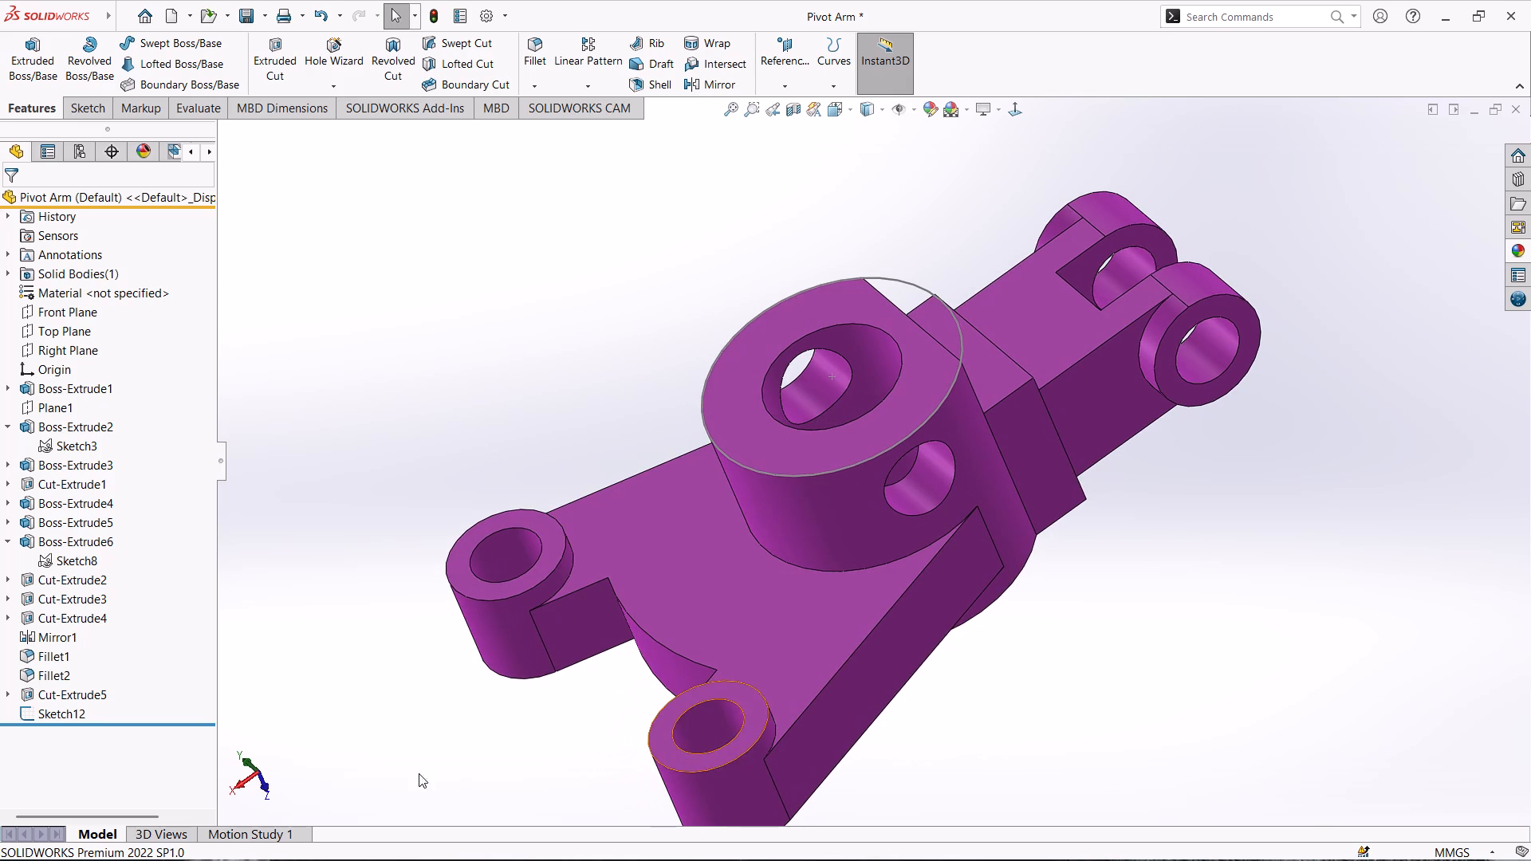
click(59, 705)
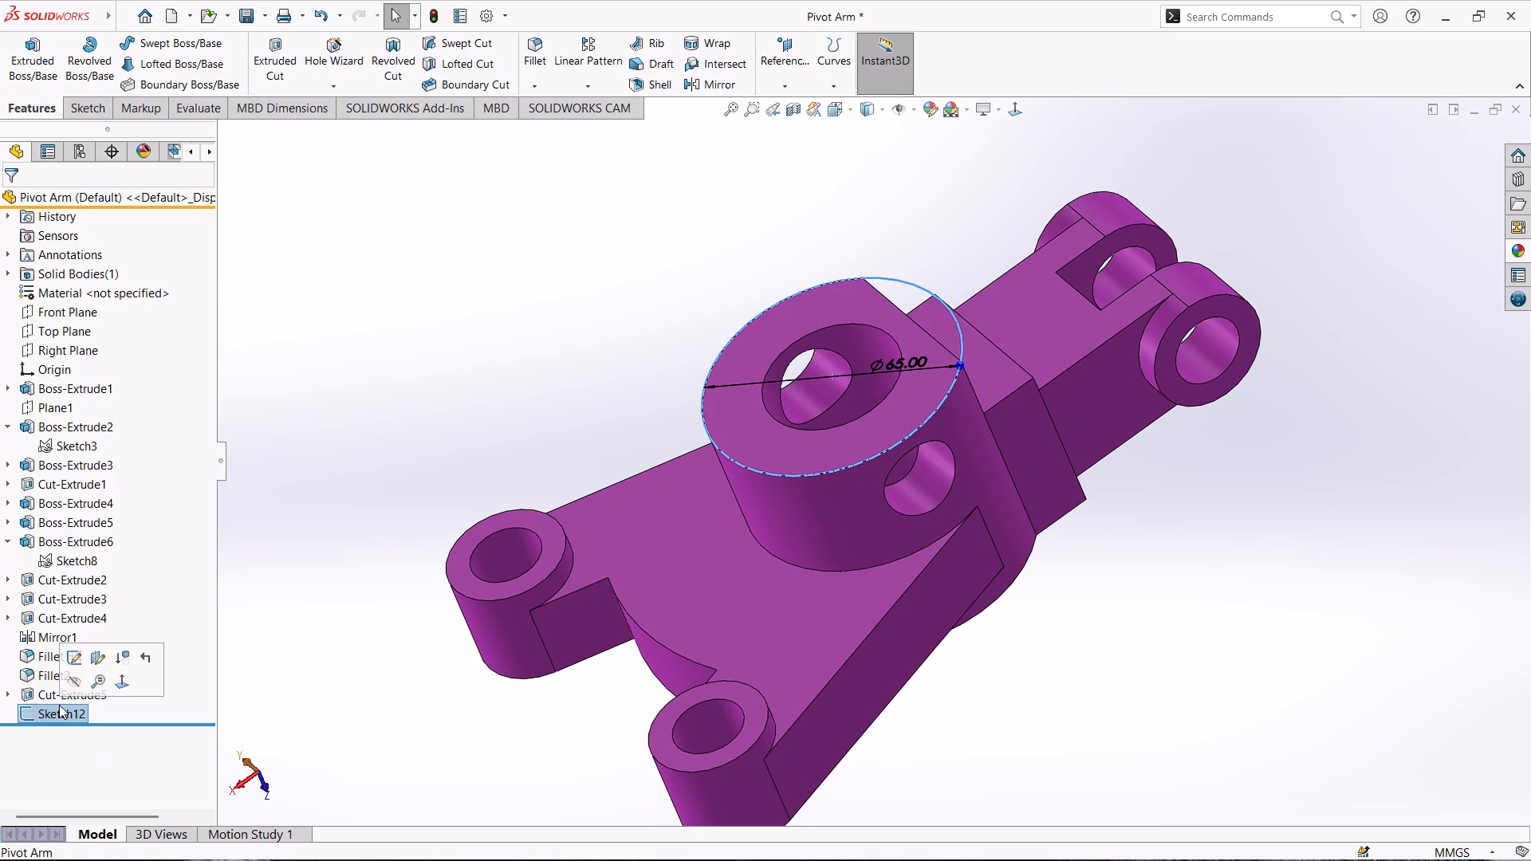
right_click(57, 709)
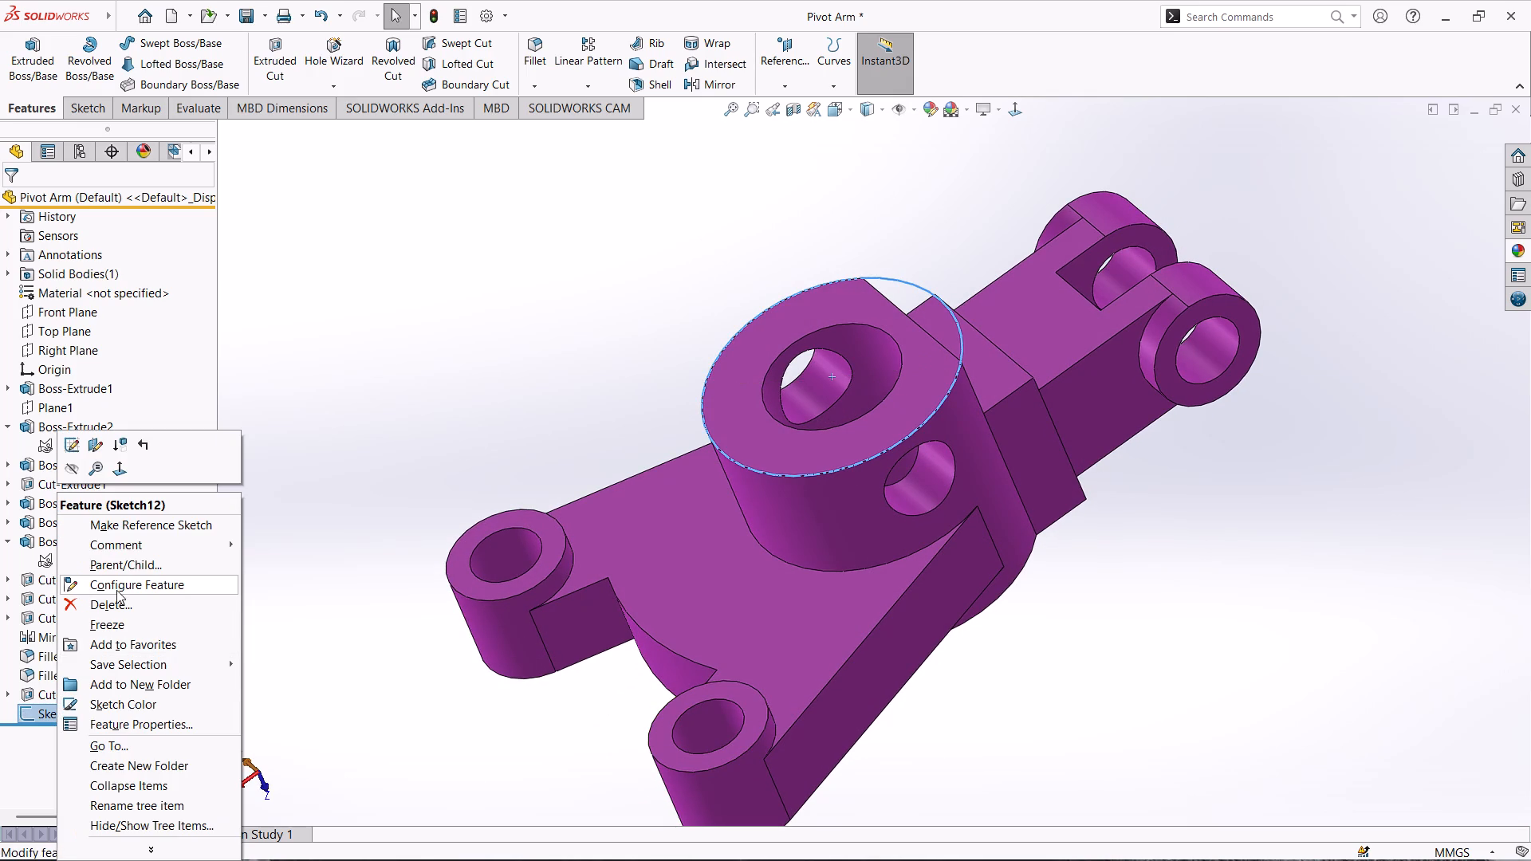
click(112, 604)
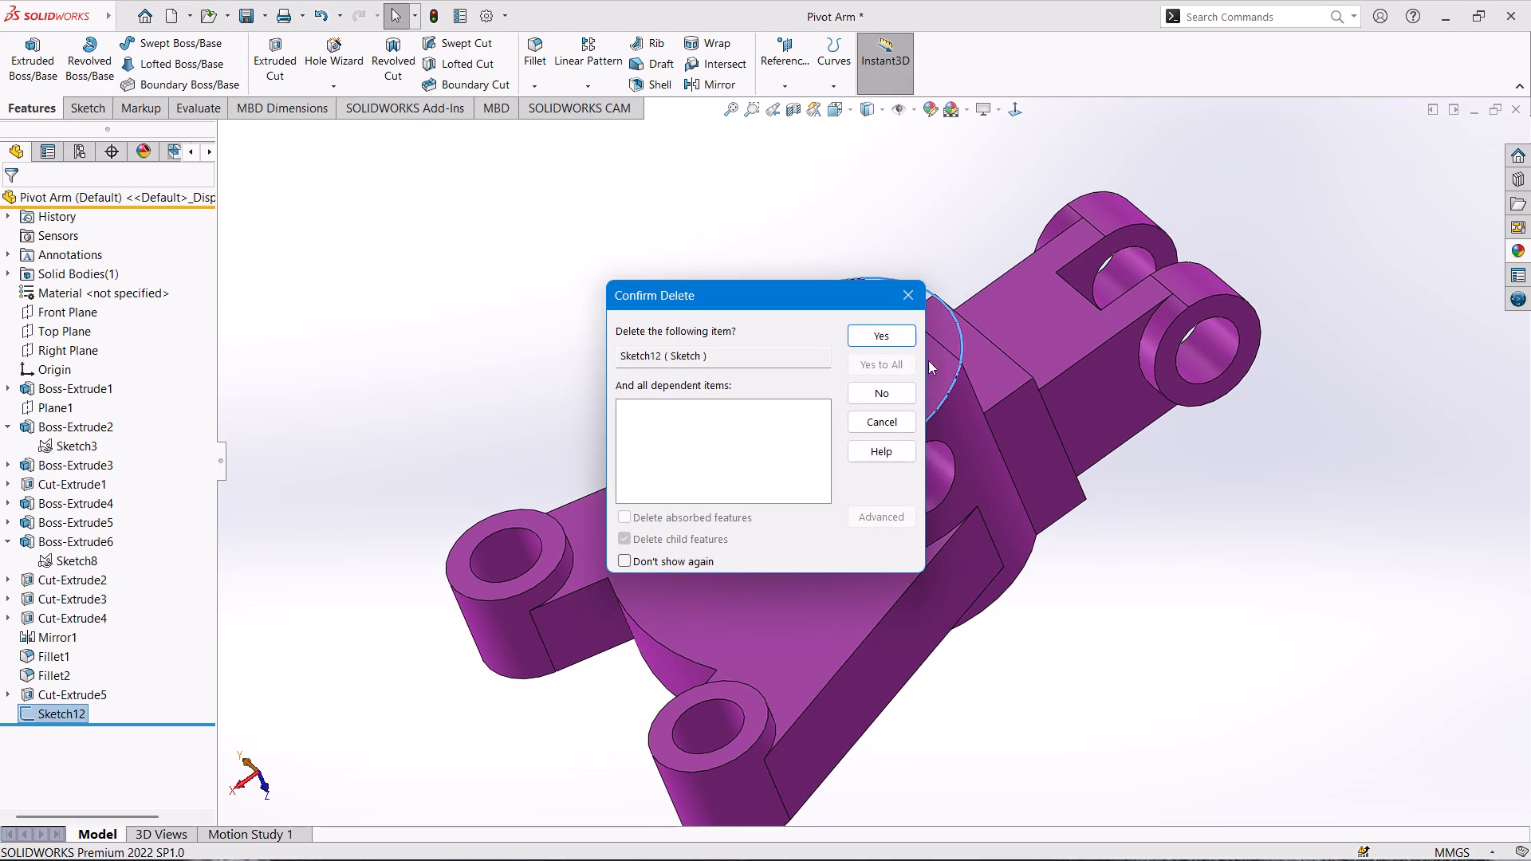
click(888, 340)
Edit the whole part's colour appearance, trying lighter and darker standard magenta swatches before picking pure magenta (RGB 255, 0, 255).
scroll(908, 351, down, 1)
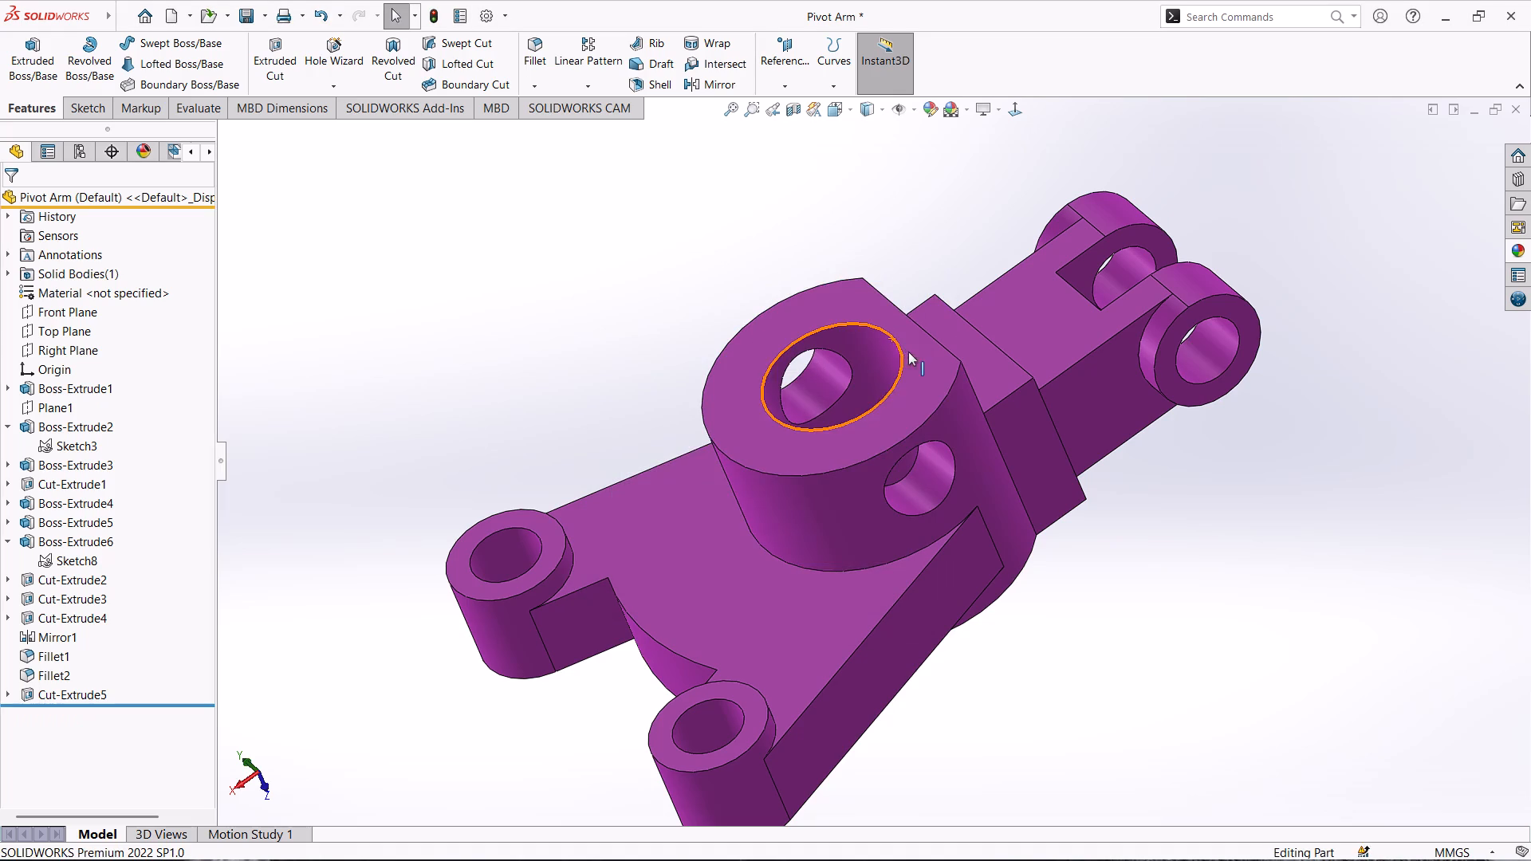
scroll(699, 329, up, 1)
middle_drag(699, 329, 793, 395)
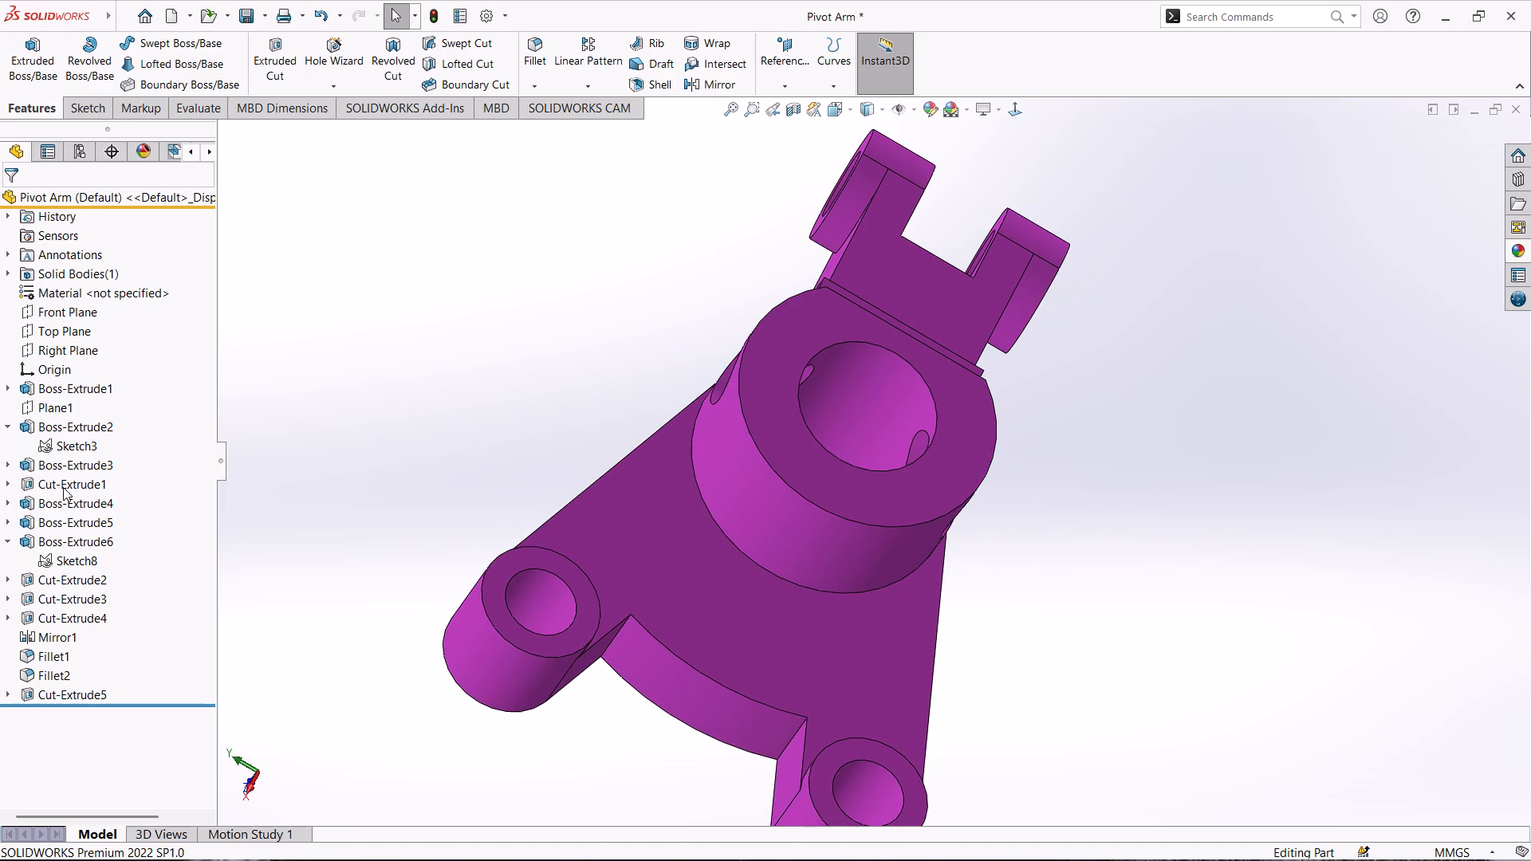
click(932, 114)
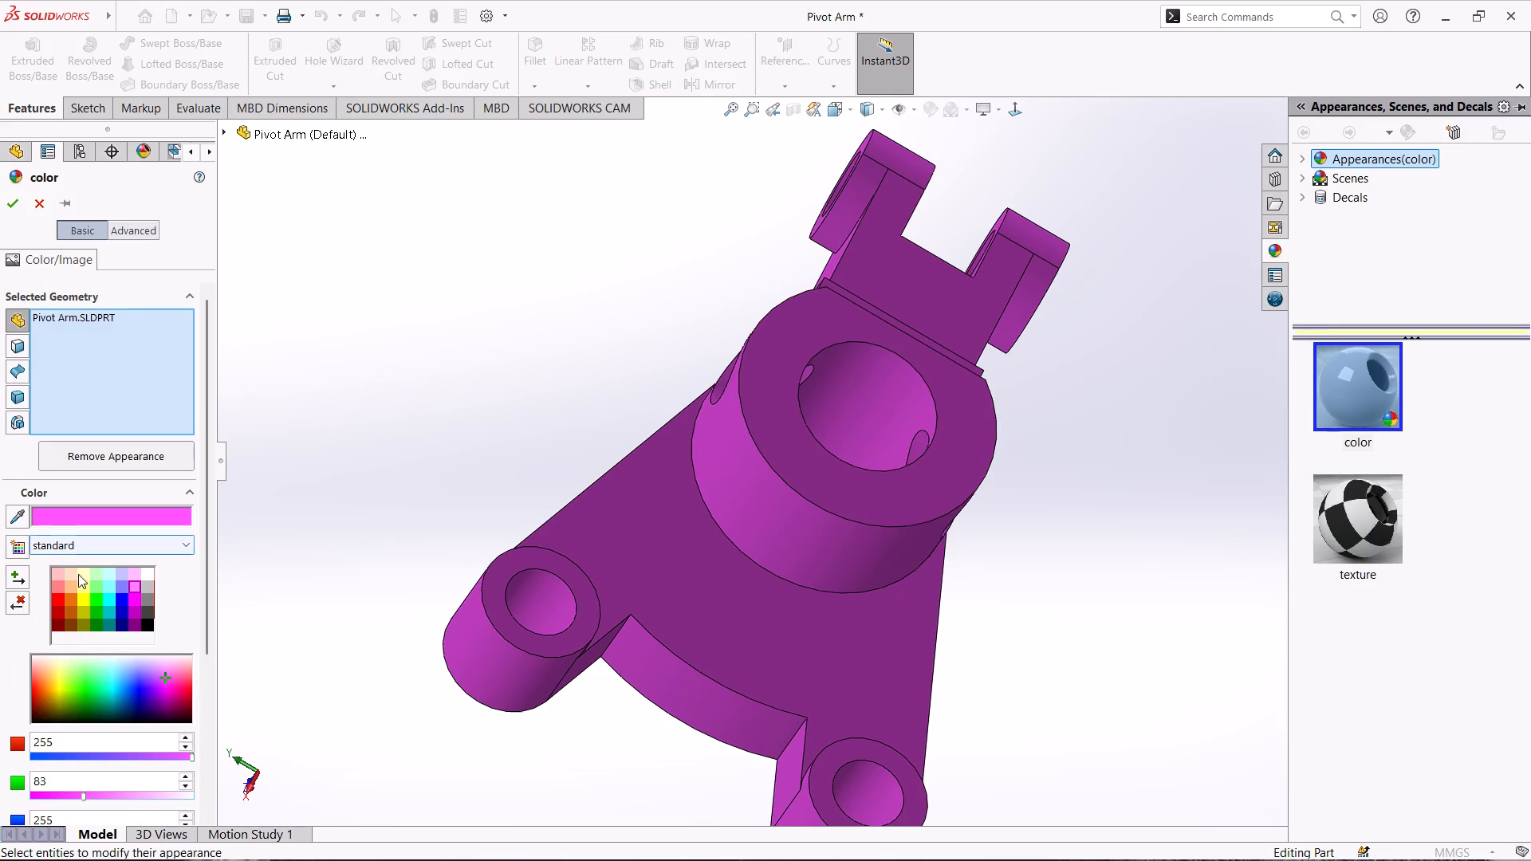
click(133, 570)
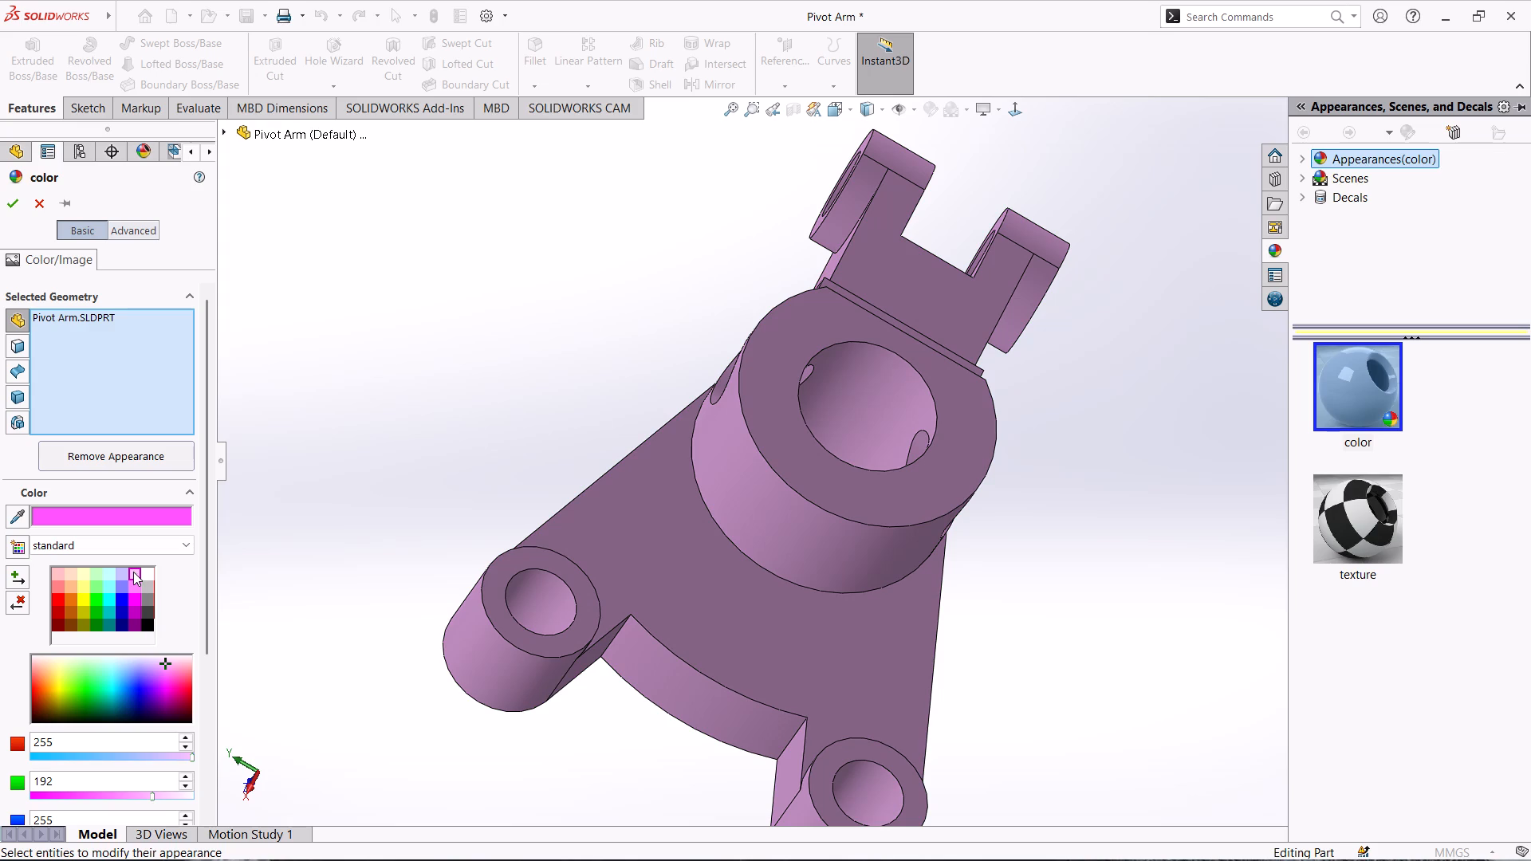
click(134, 587)
click(133, 600)
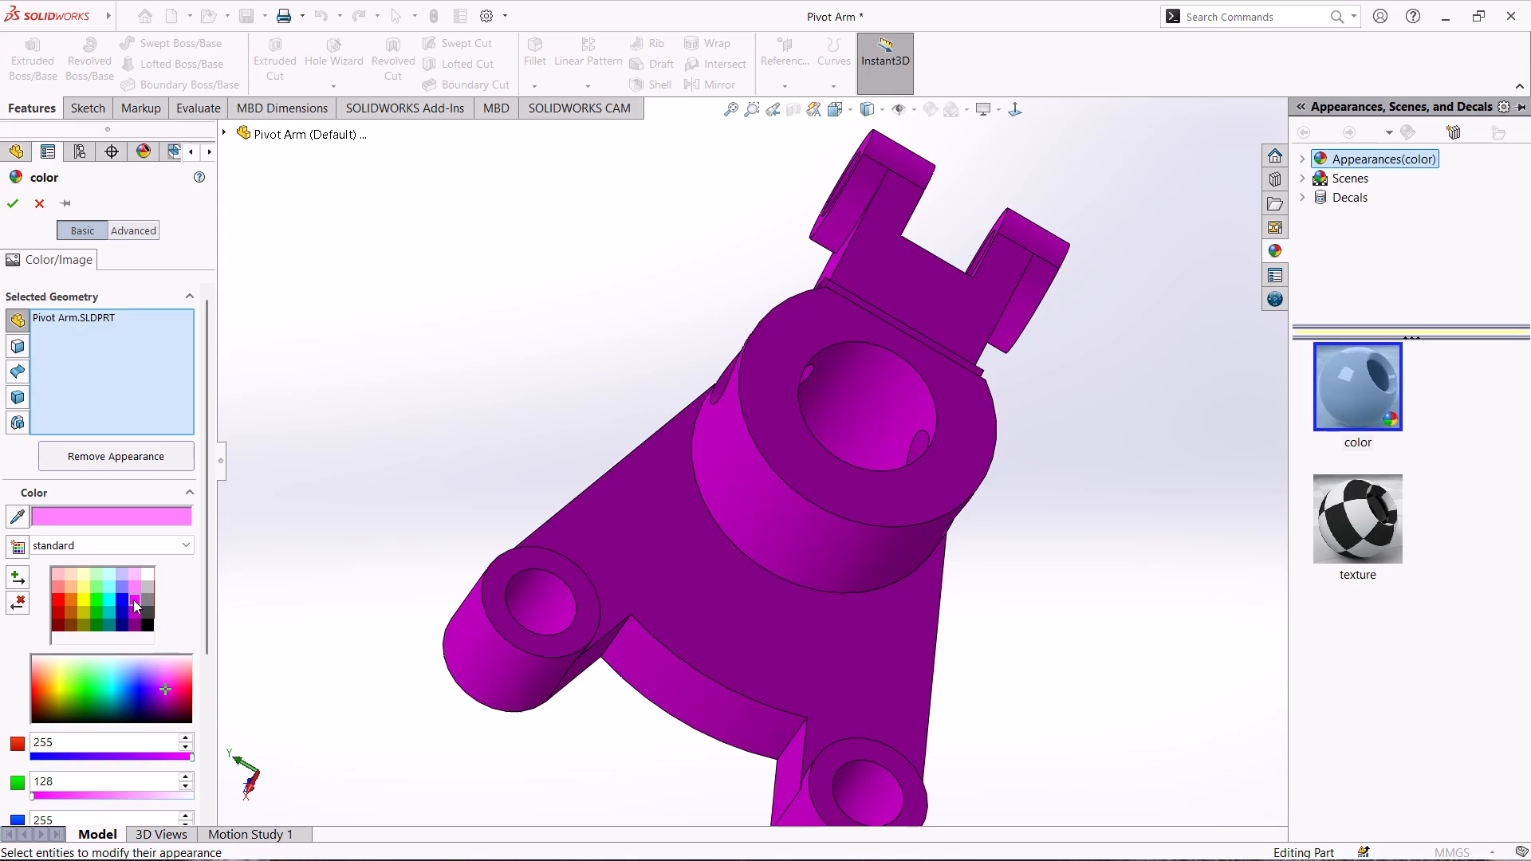
click(133, 607)
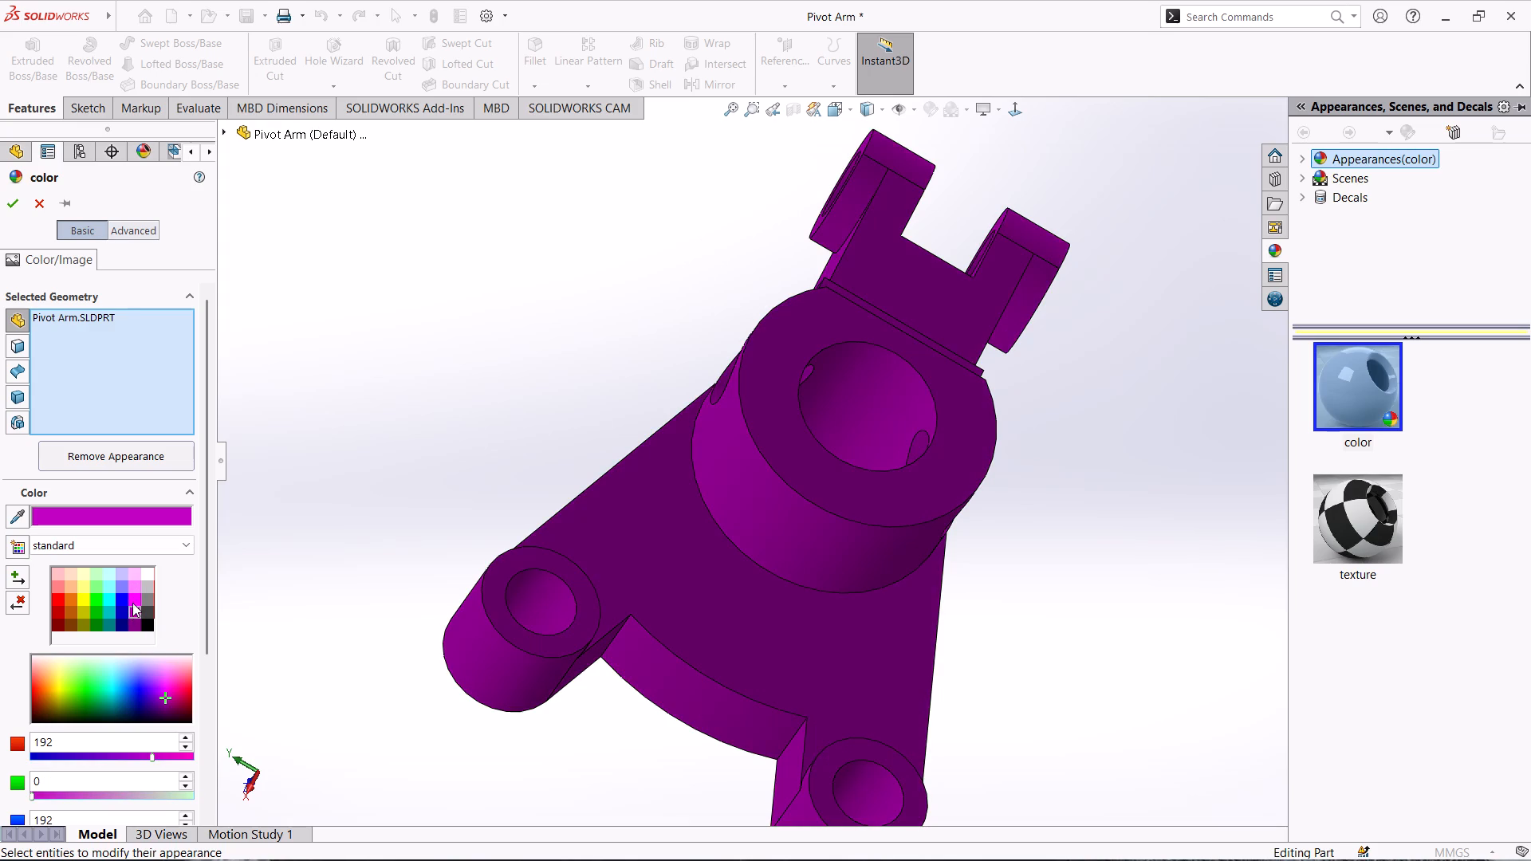
click(132, 596)
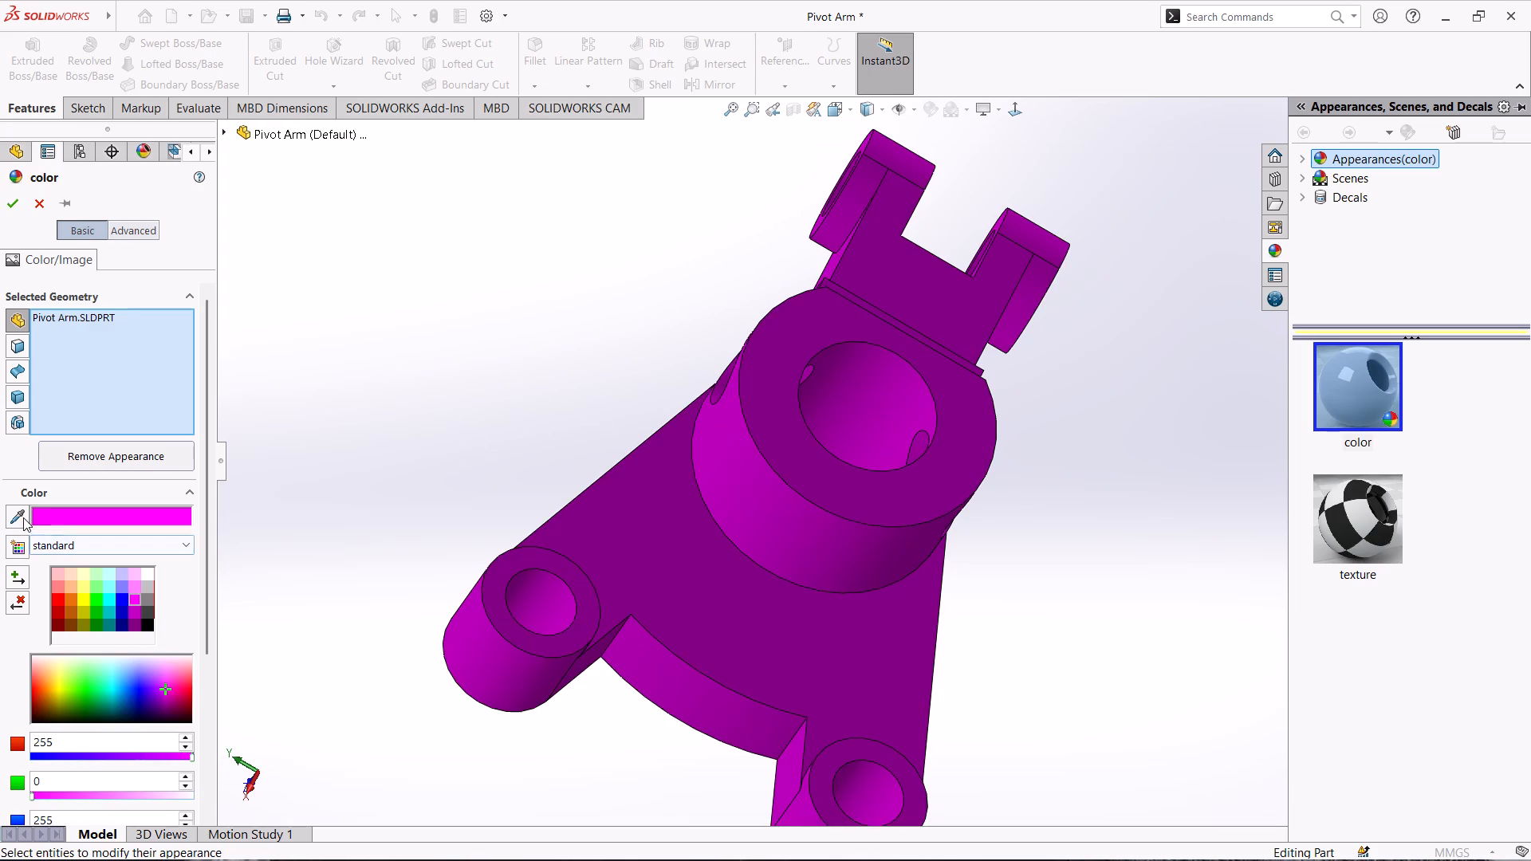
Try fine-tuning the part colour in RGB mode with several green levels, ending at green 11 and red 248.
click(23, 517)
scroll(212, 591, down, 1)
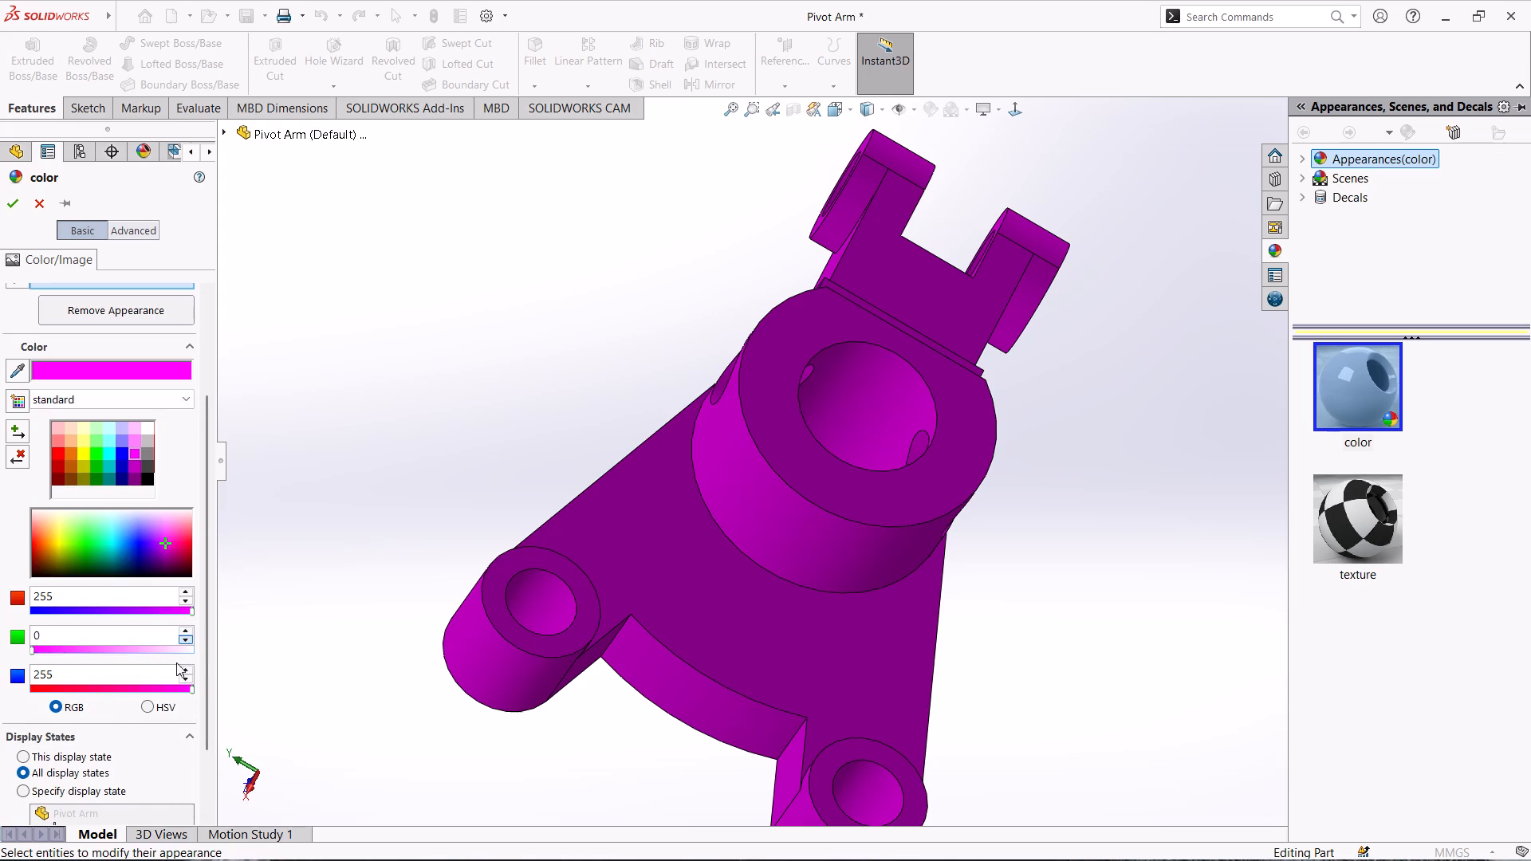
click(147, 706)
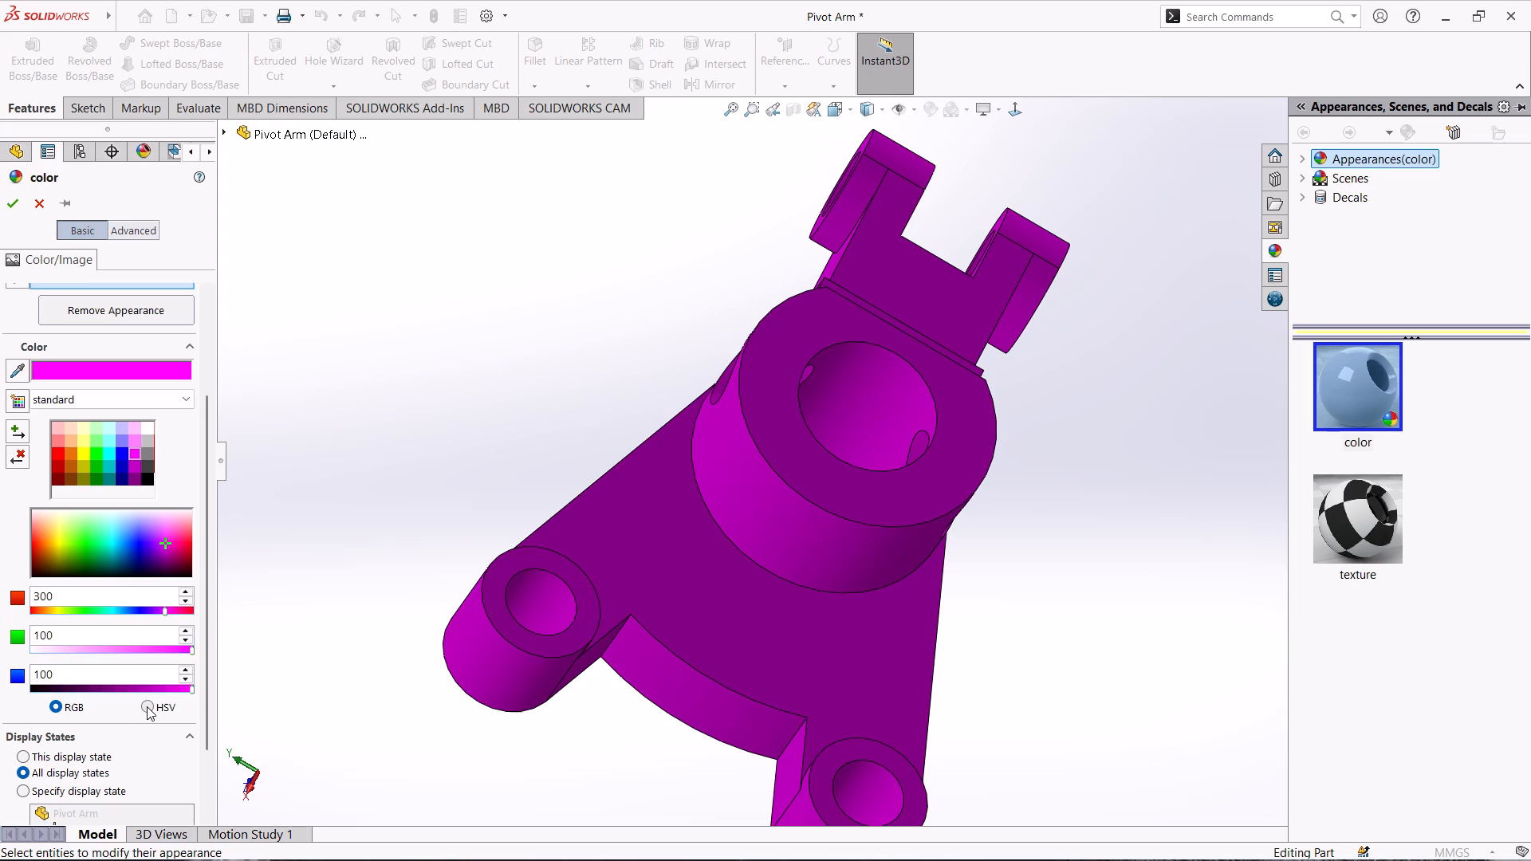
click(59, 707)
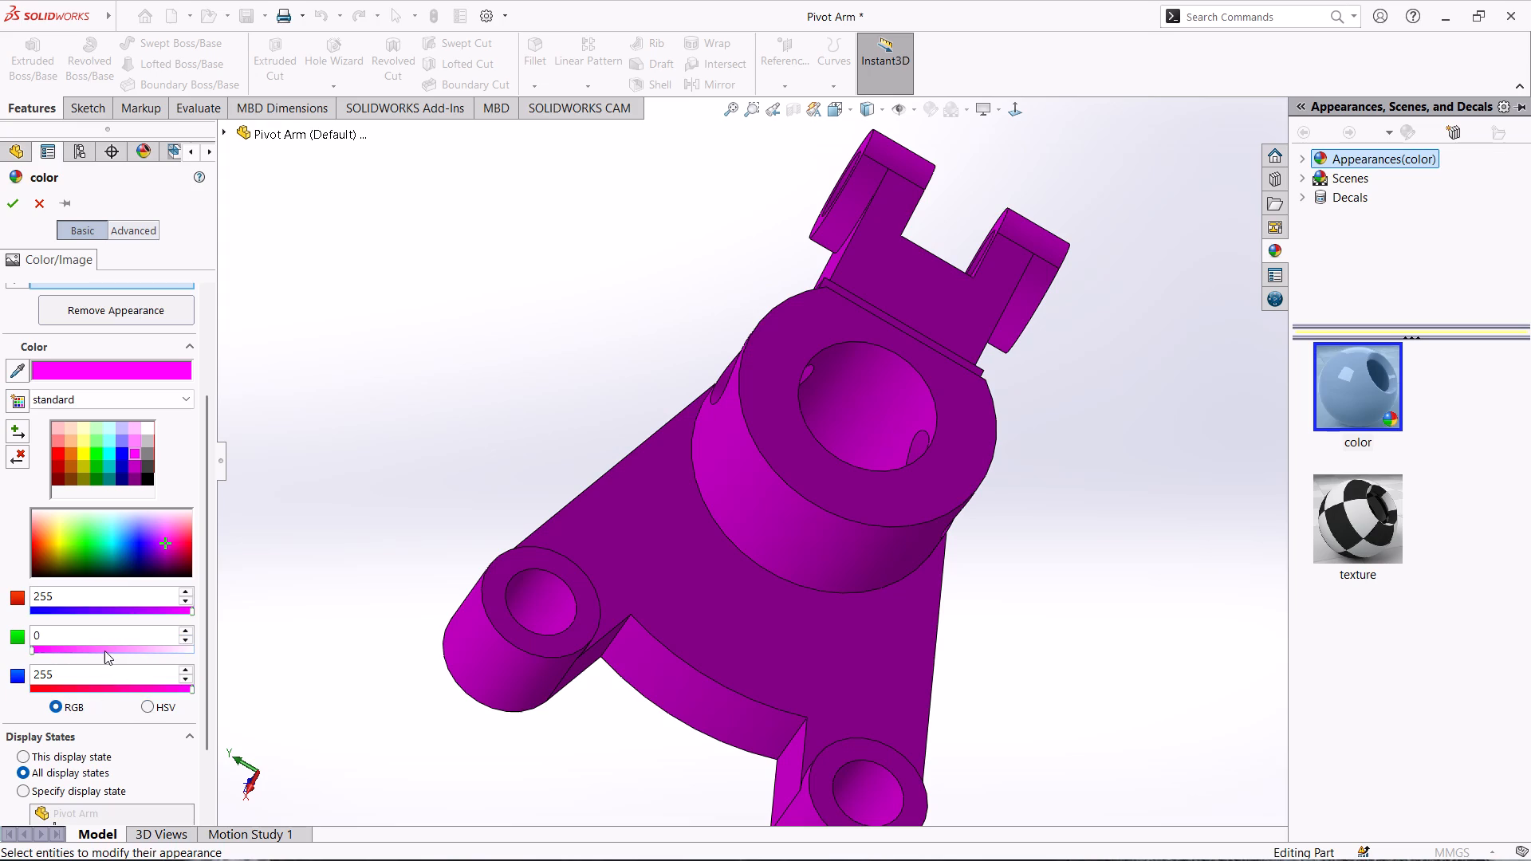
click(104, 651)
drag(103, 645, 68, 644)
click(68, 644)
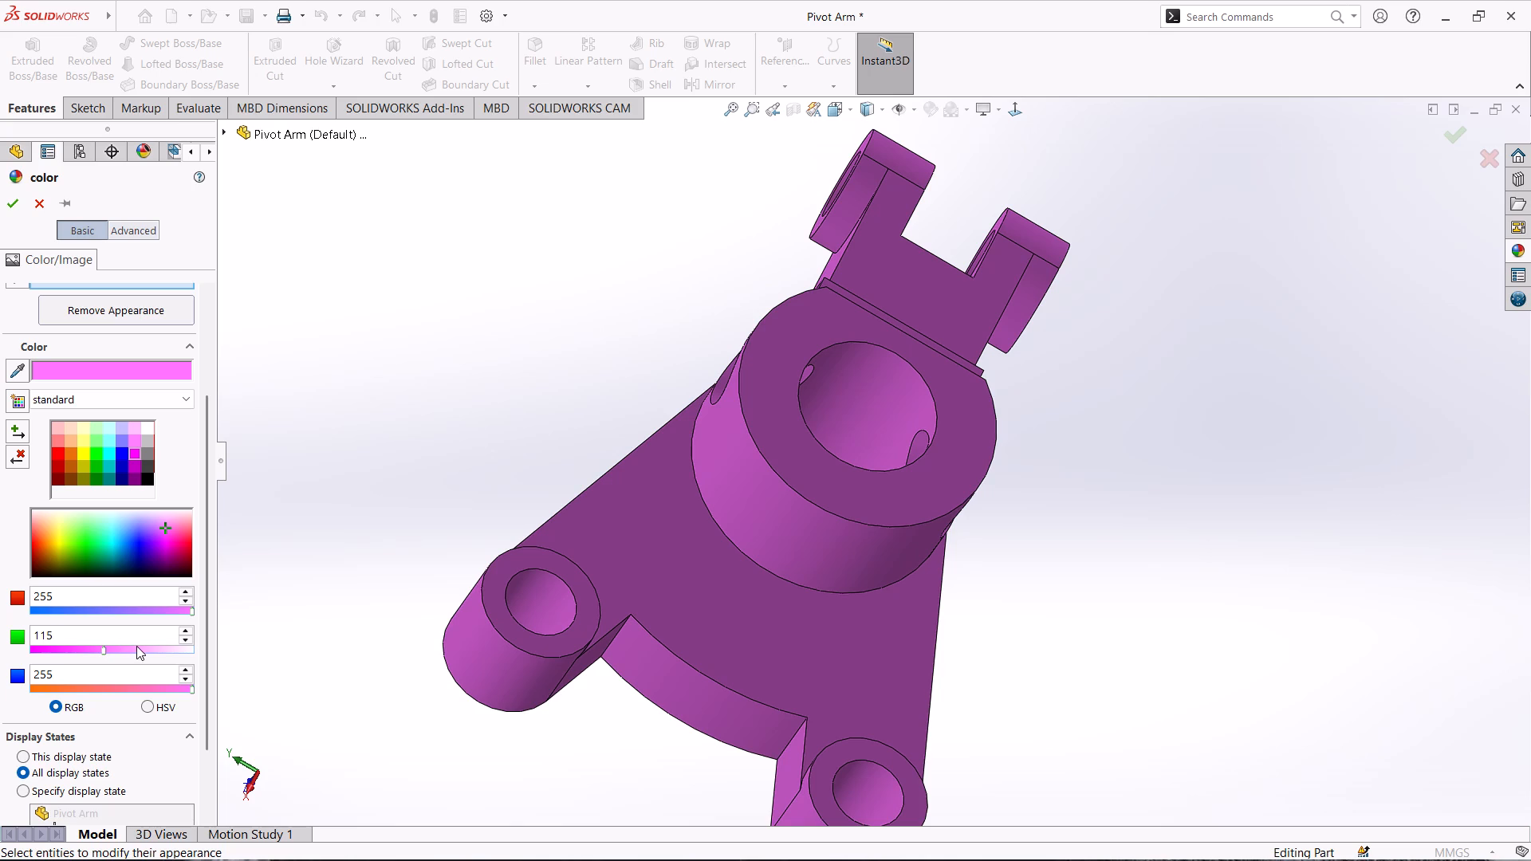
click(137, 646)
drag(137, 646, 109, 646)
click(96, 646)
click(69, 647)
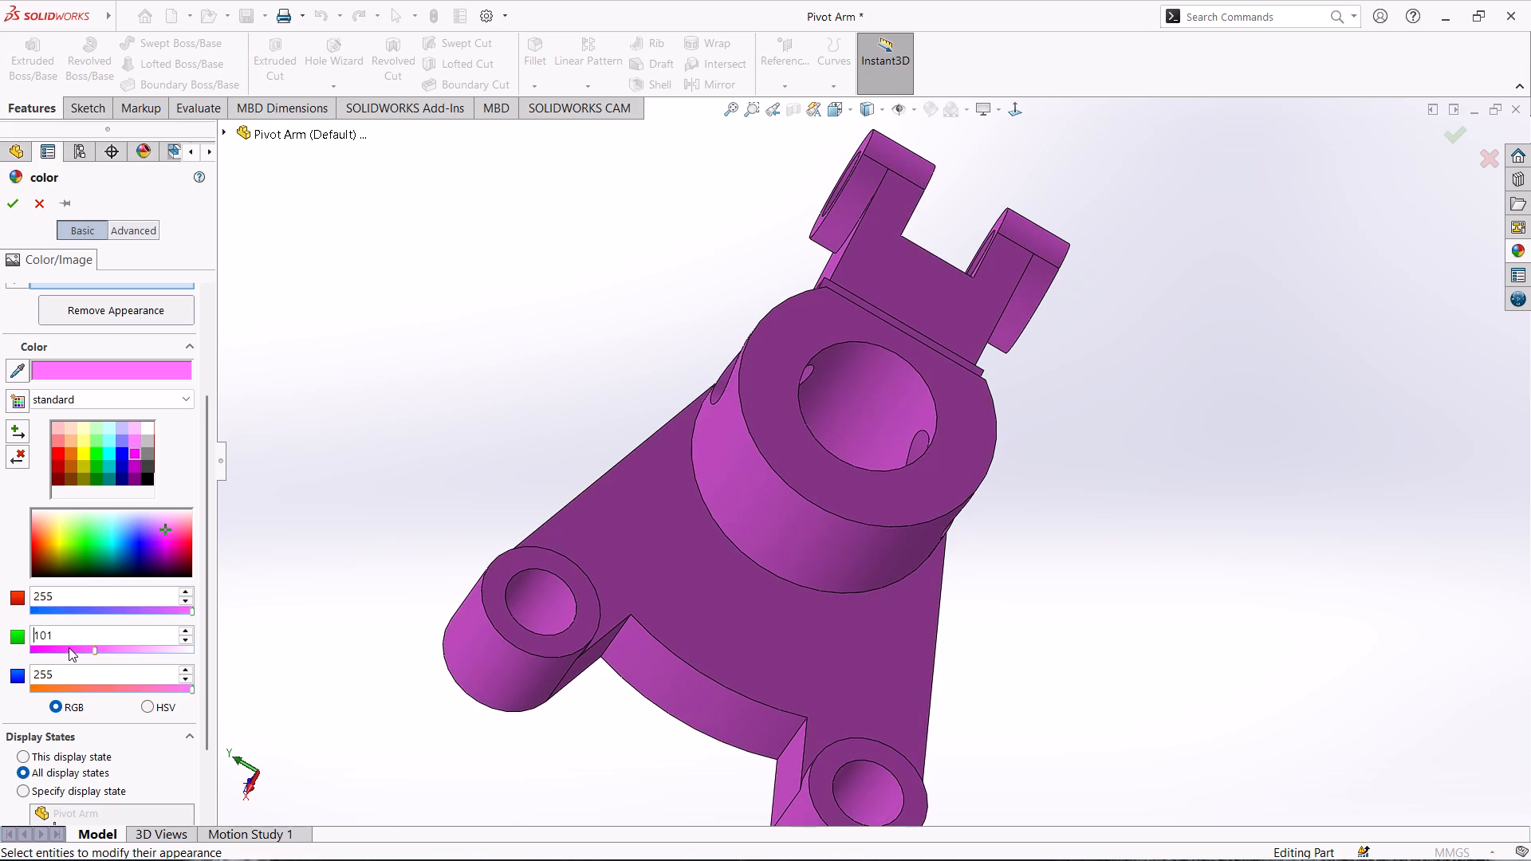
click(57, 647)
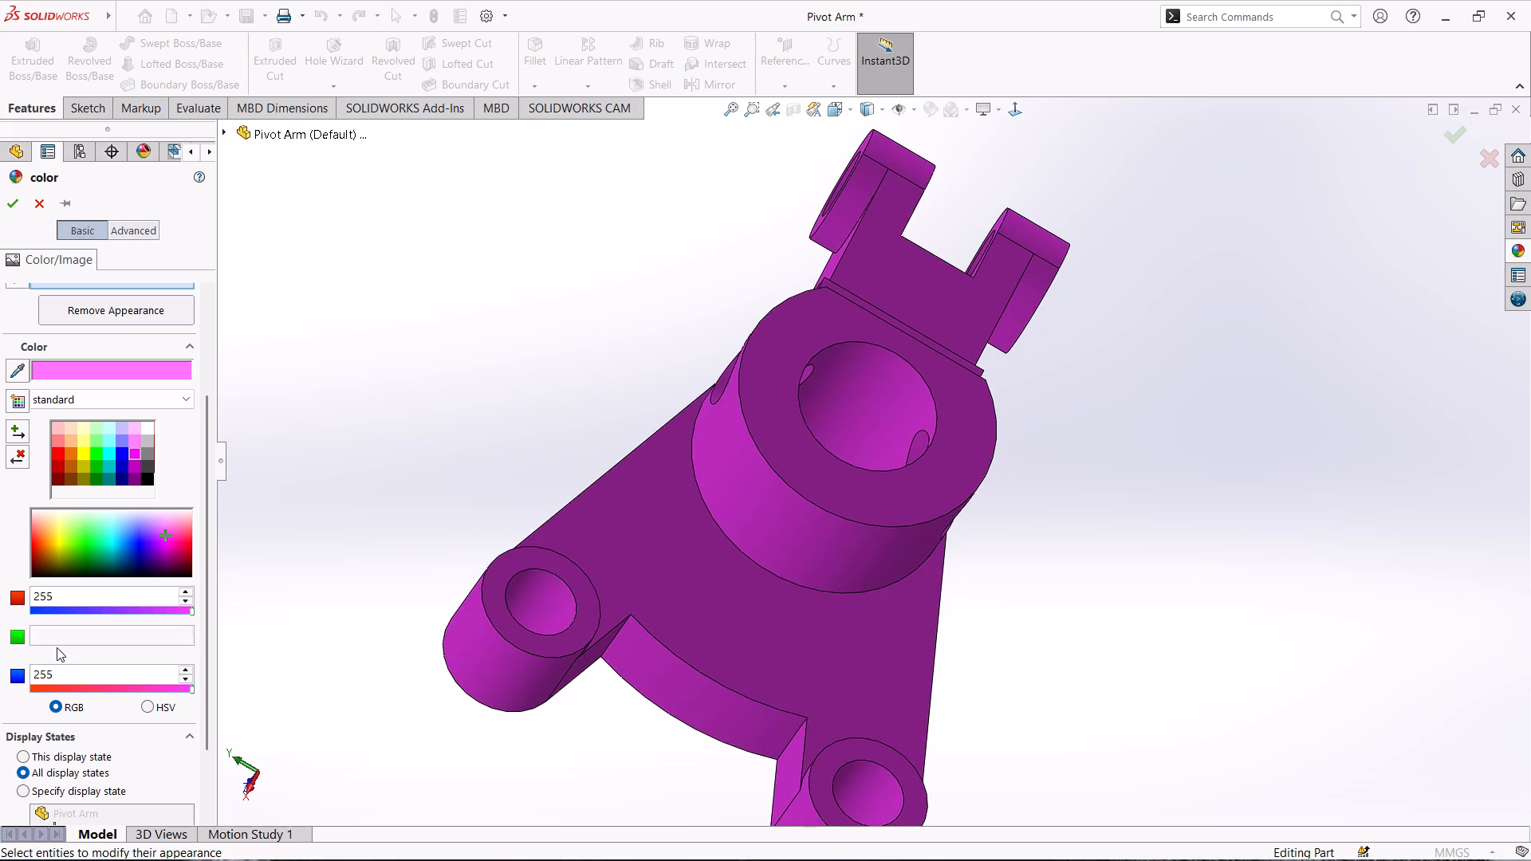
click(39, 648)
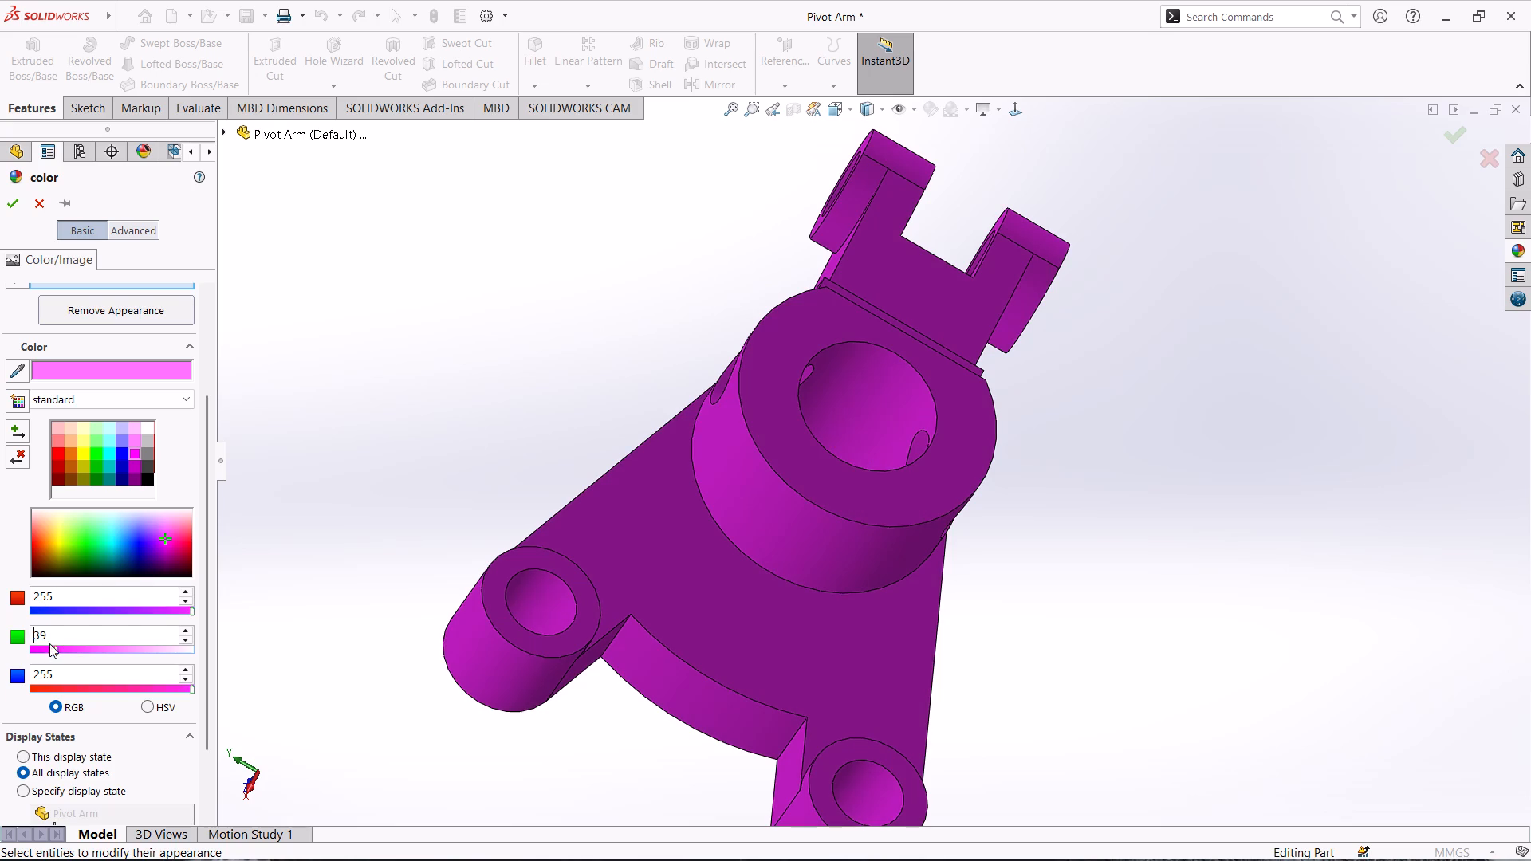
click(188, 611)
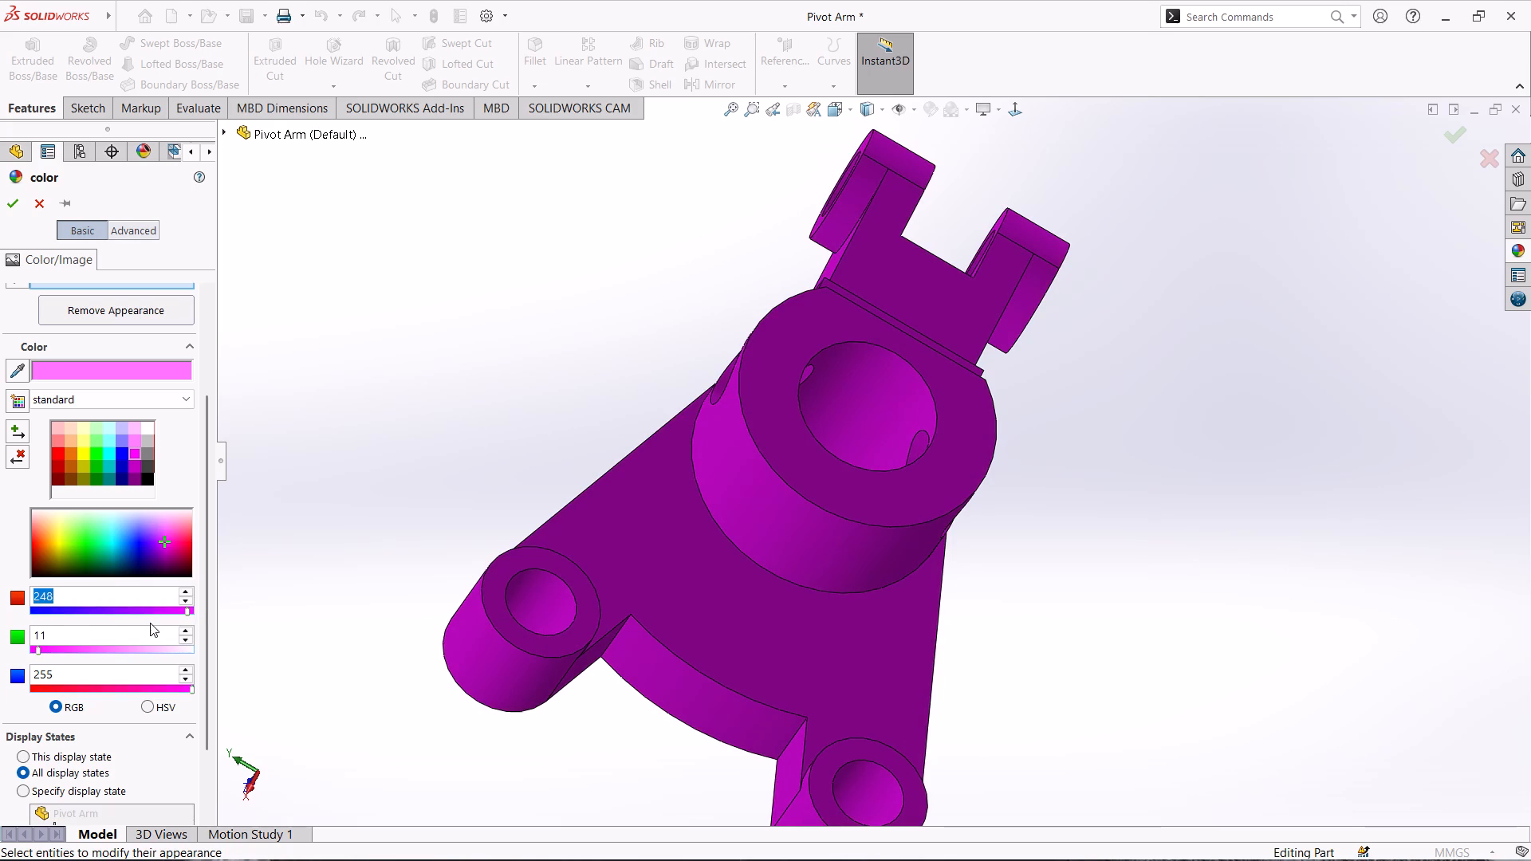
Pick the pure magenta swatch again, shift the part colour to RGB 255, 0, 235 and apply it.
click(134, 444)
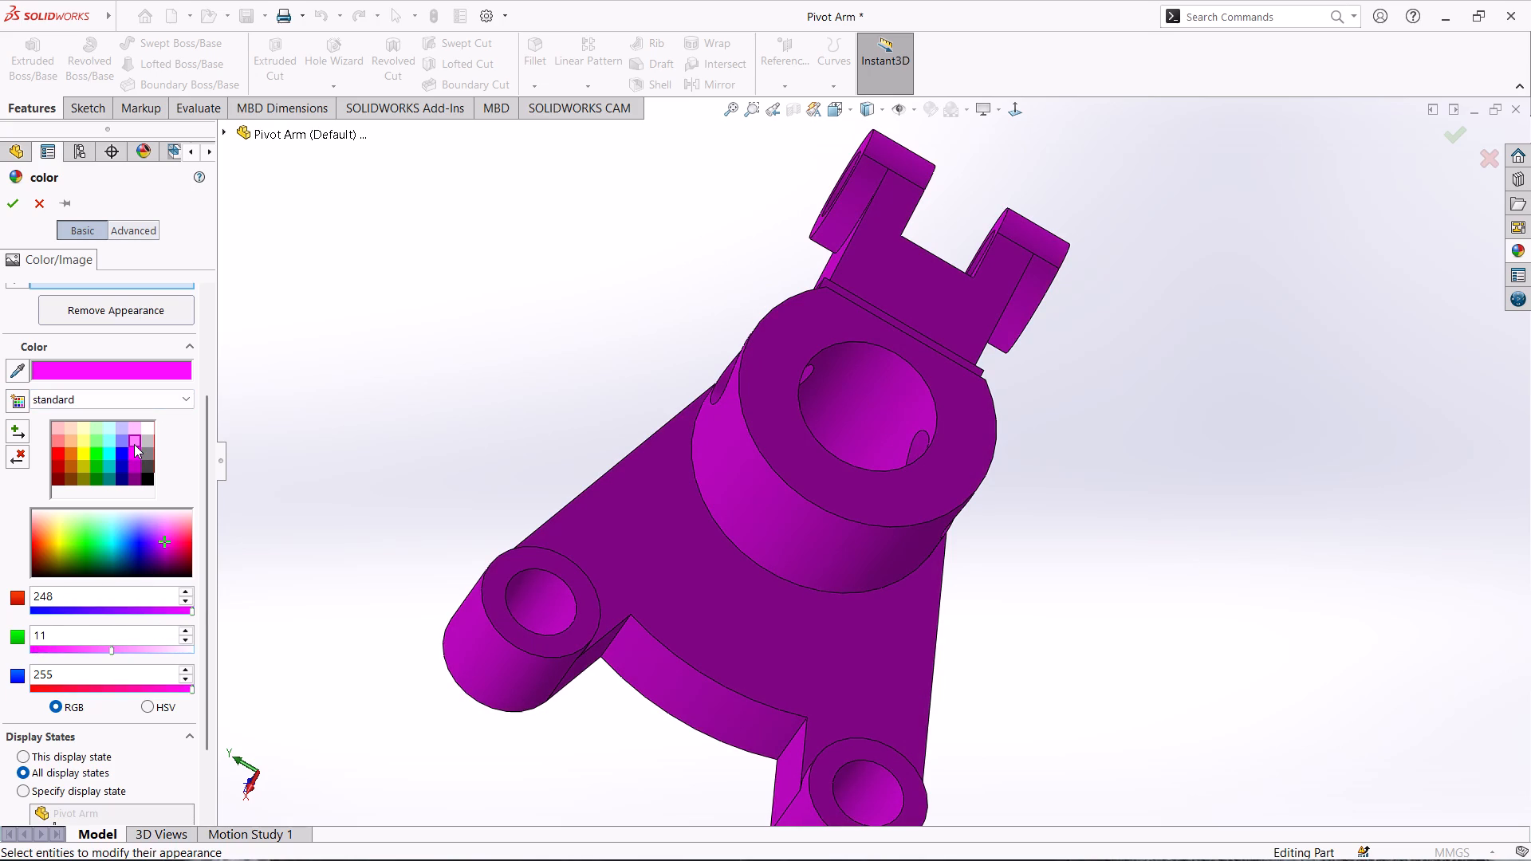
middle_drag(422, 437, 329, 300)
click(136, 450)
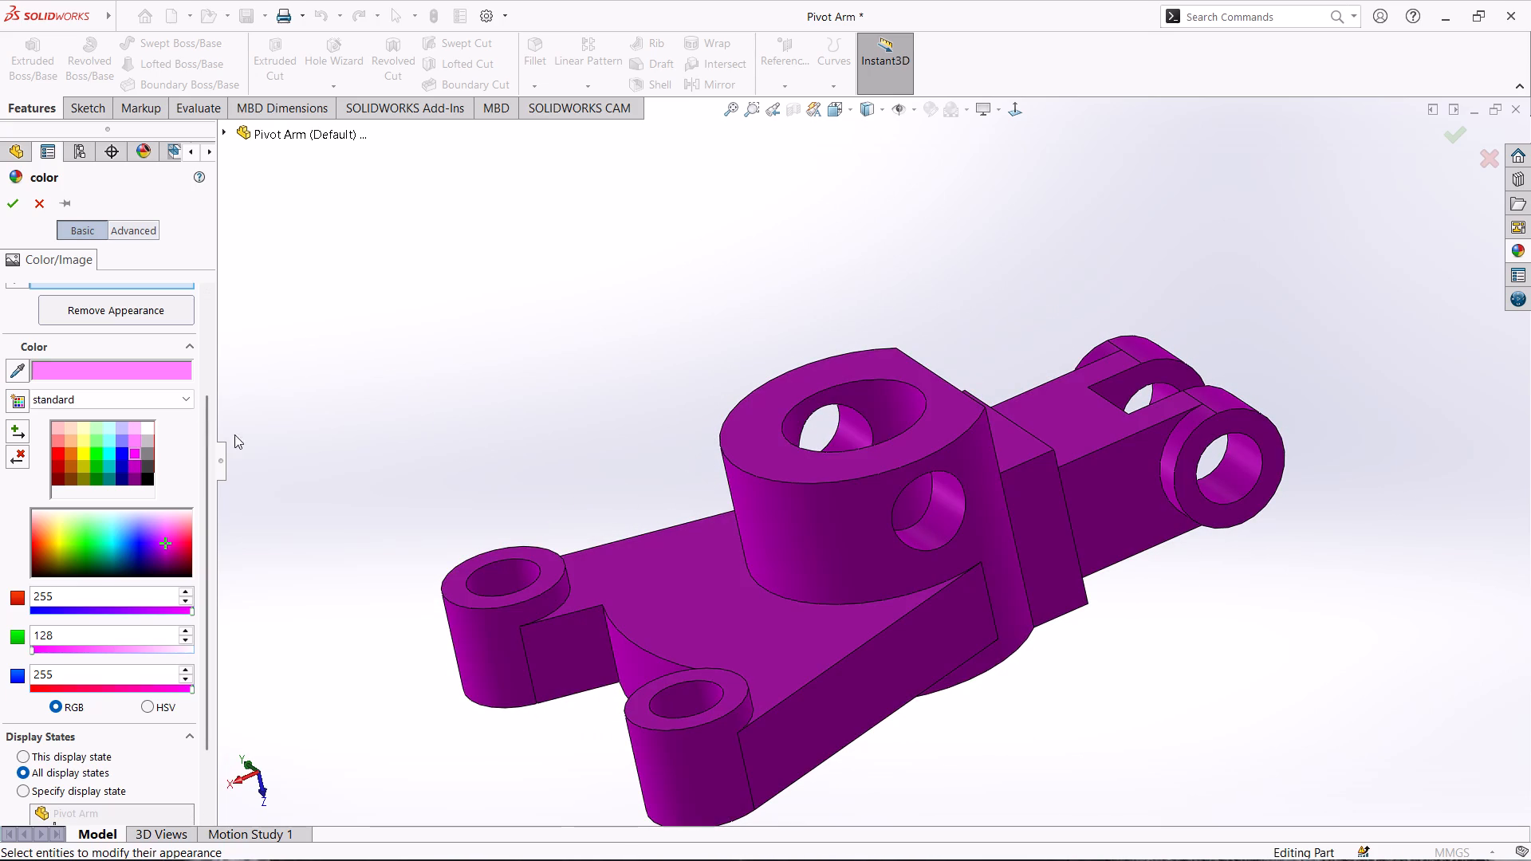
scroll(998, 663, down, 2)
scroll(998, 663, up, 1)
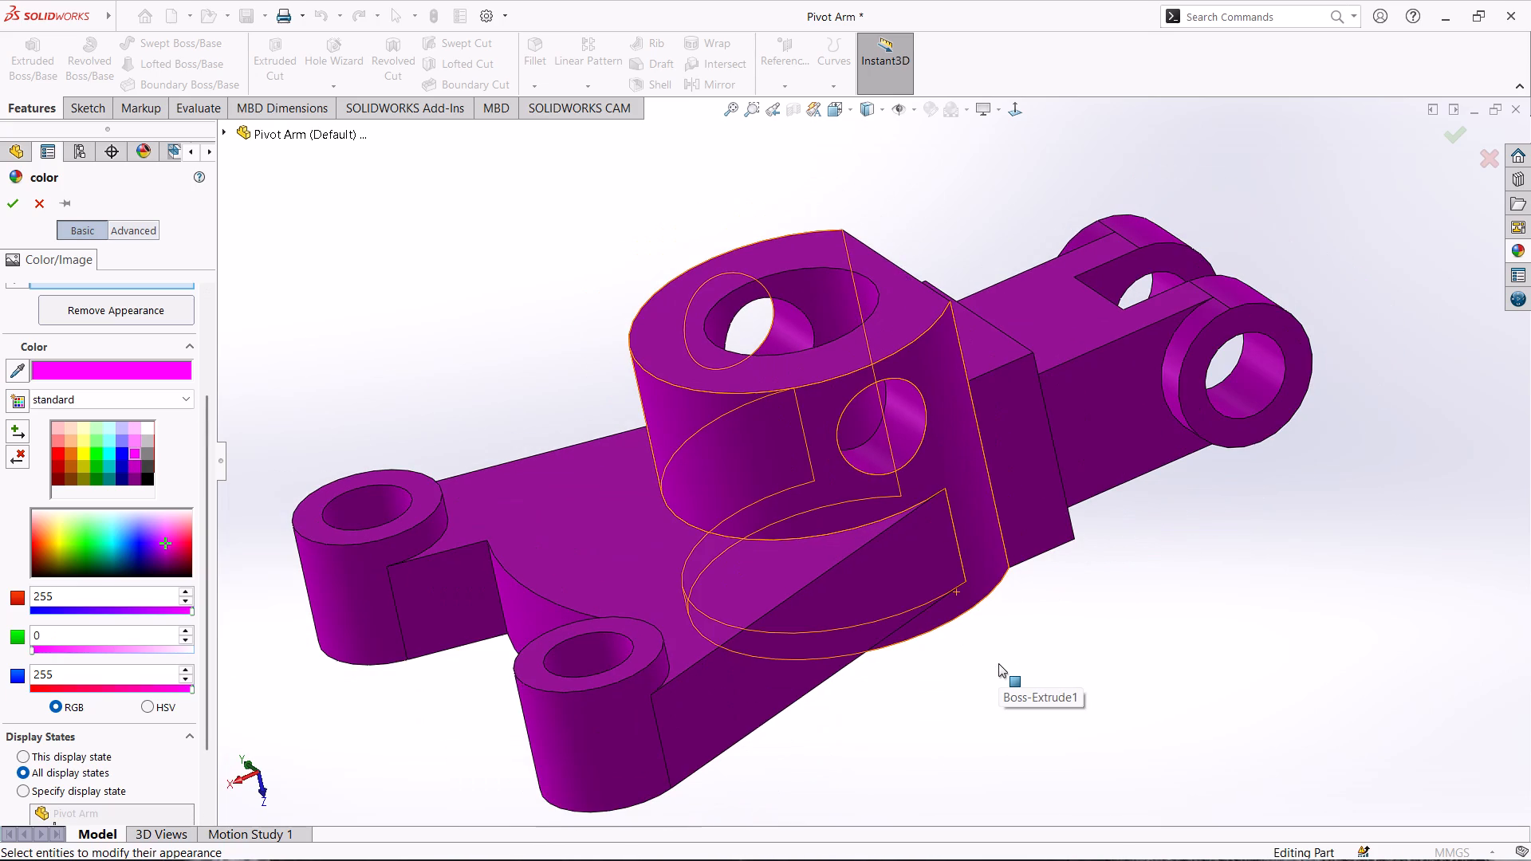
middle_drag(998, 658, 988, 663)
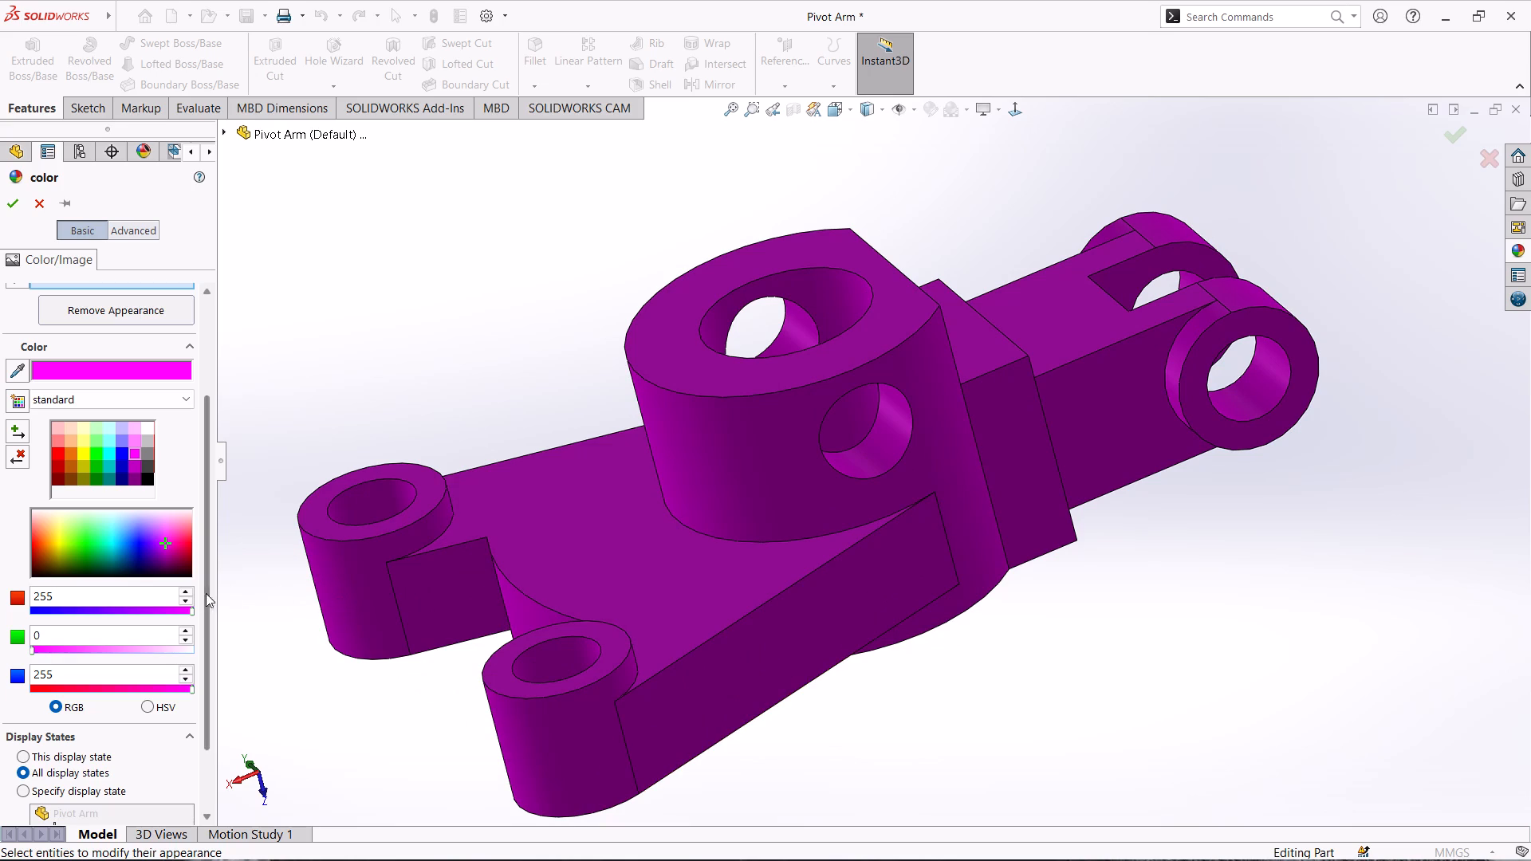
click(191, 592)
click(191, 592)
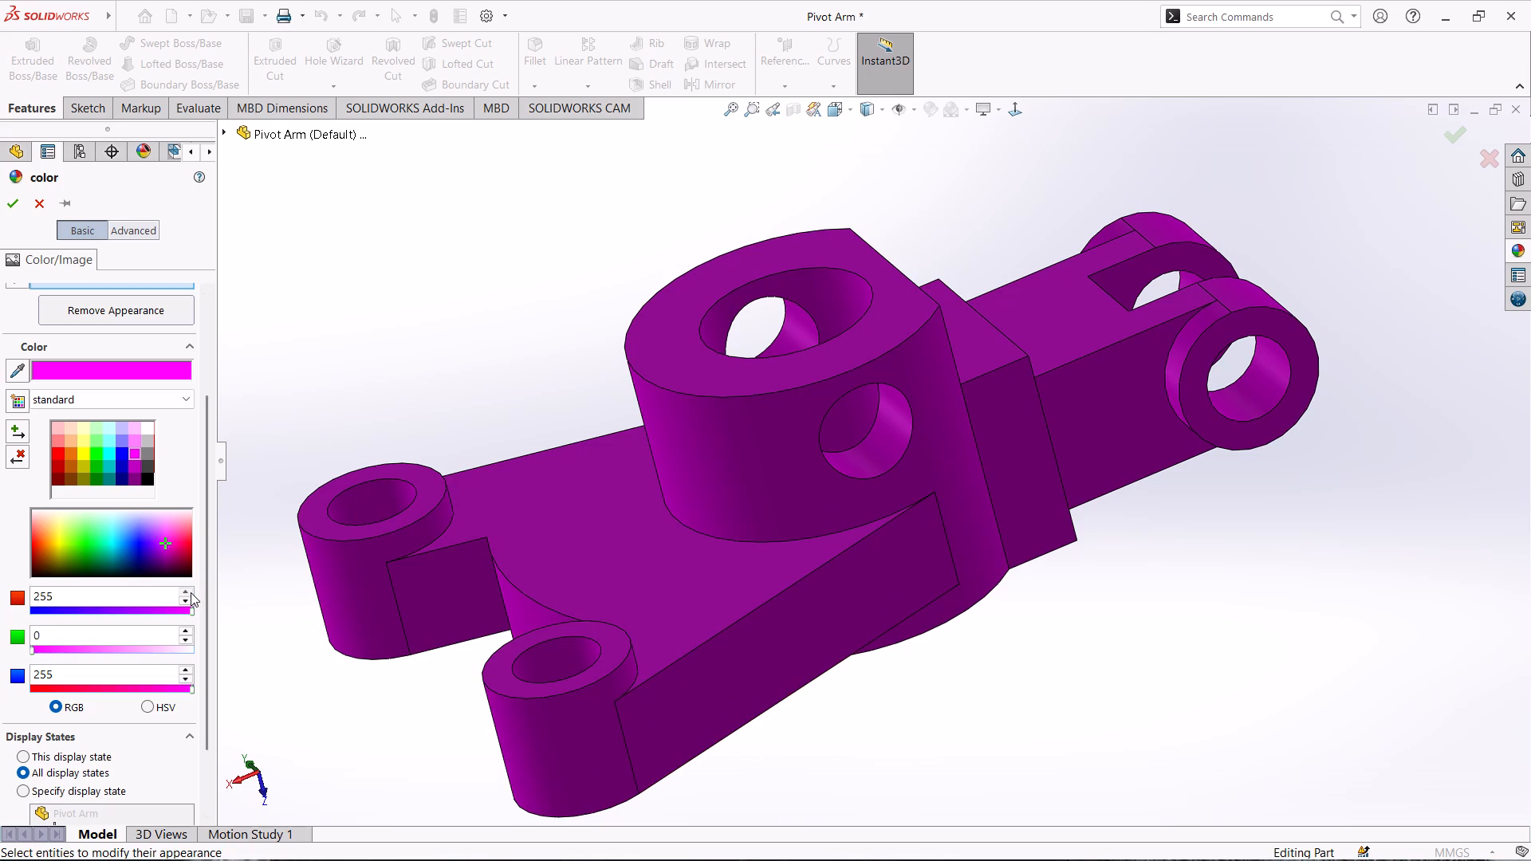
double_click(191, 592)
click(166, 544)
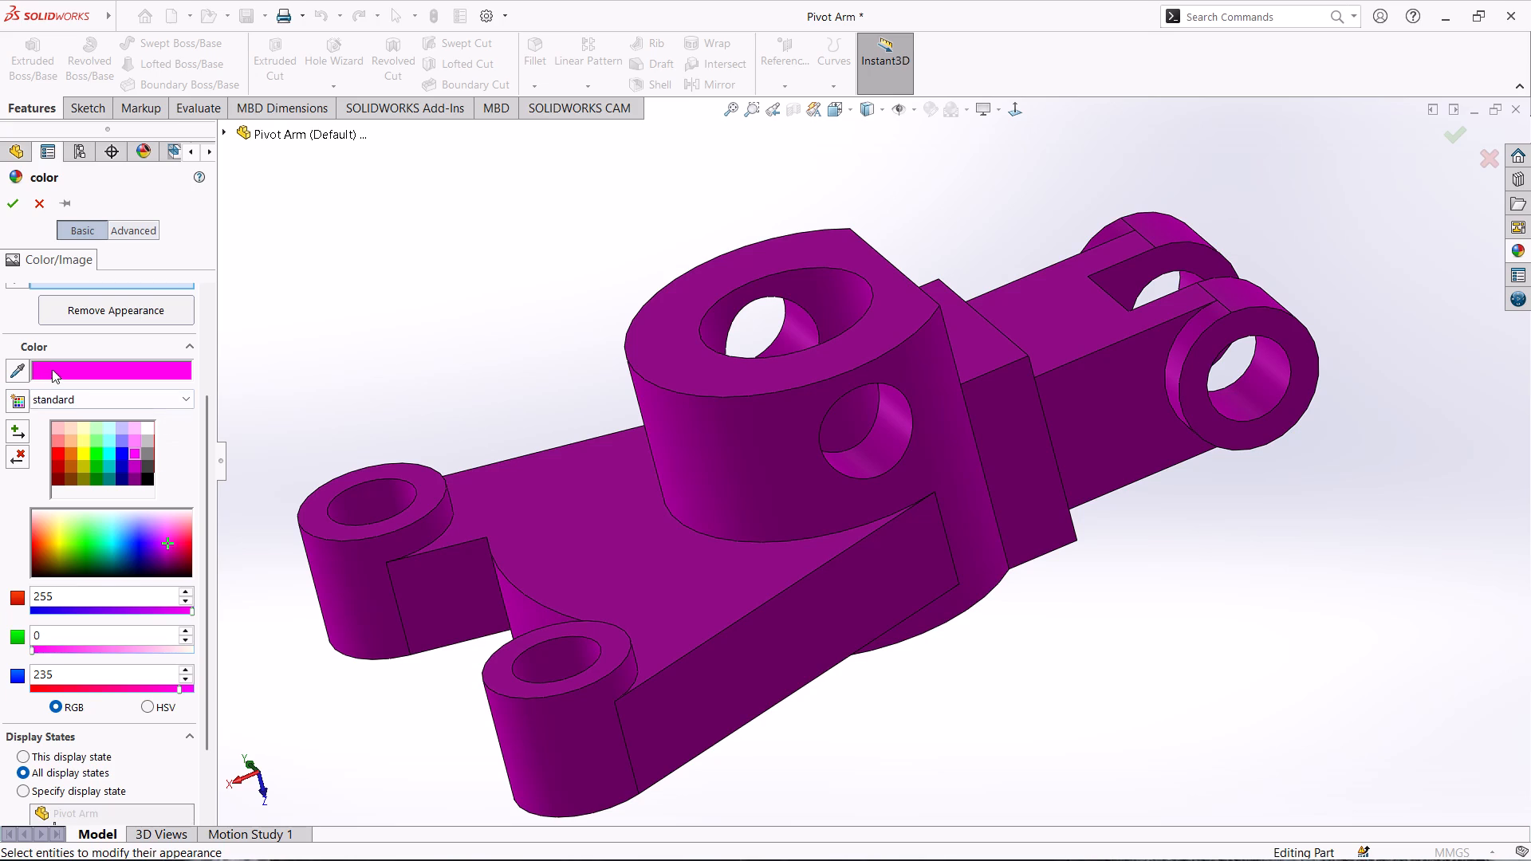
click(14, 204)
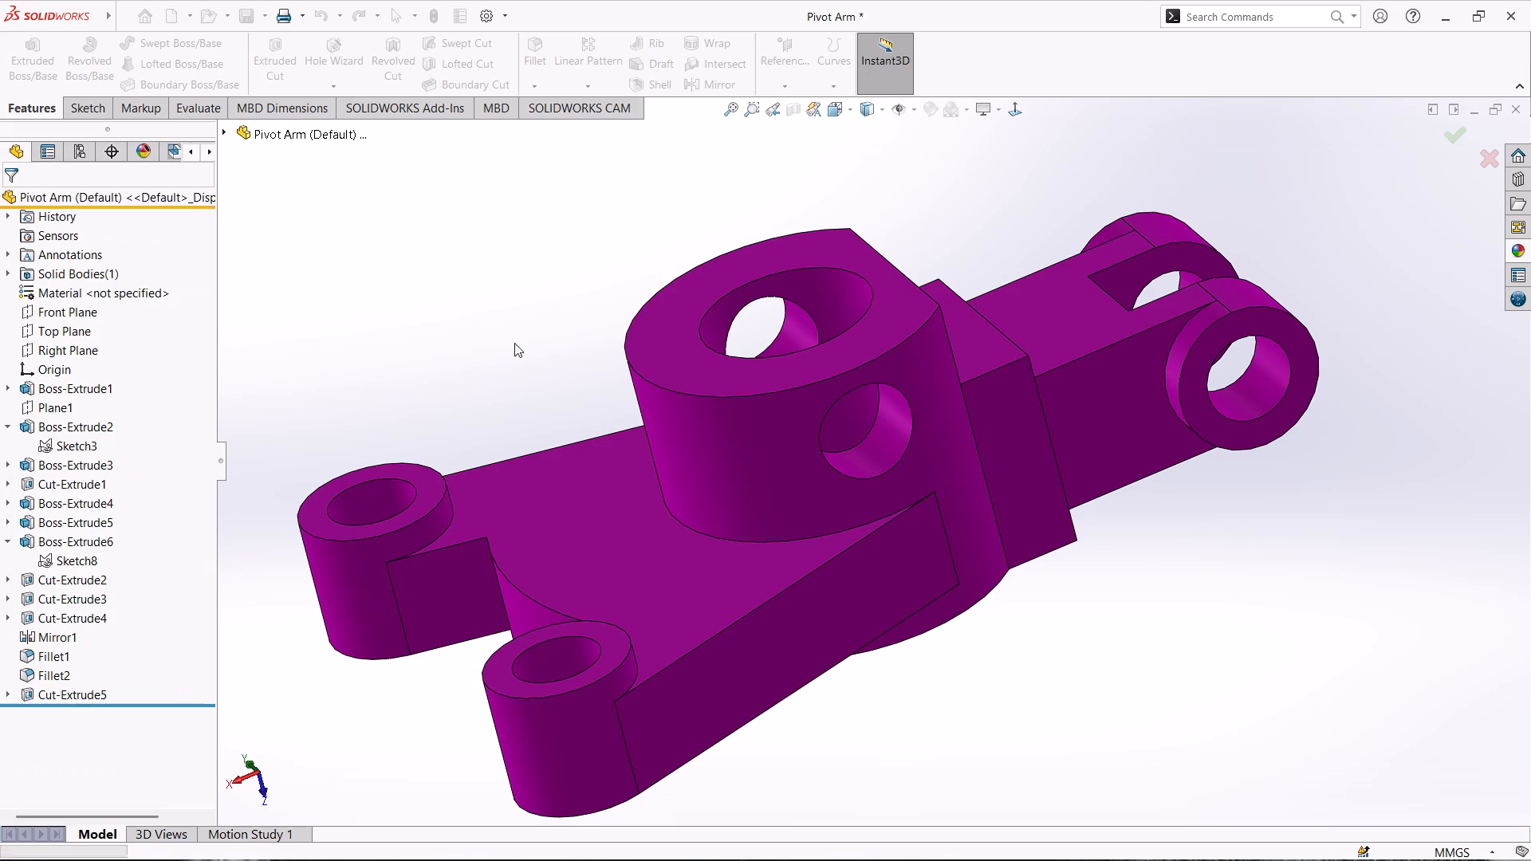
Apply a planar section view from the slanted arm's outer side face, offset about -41.29 mm and rotated about 16.21° around X.
scroll(675, 322, down, 2)
scroll(675, 322, up, 2)
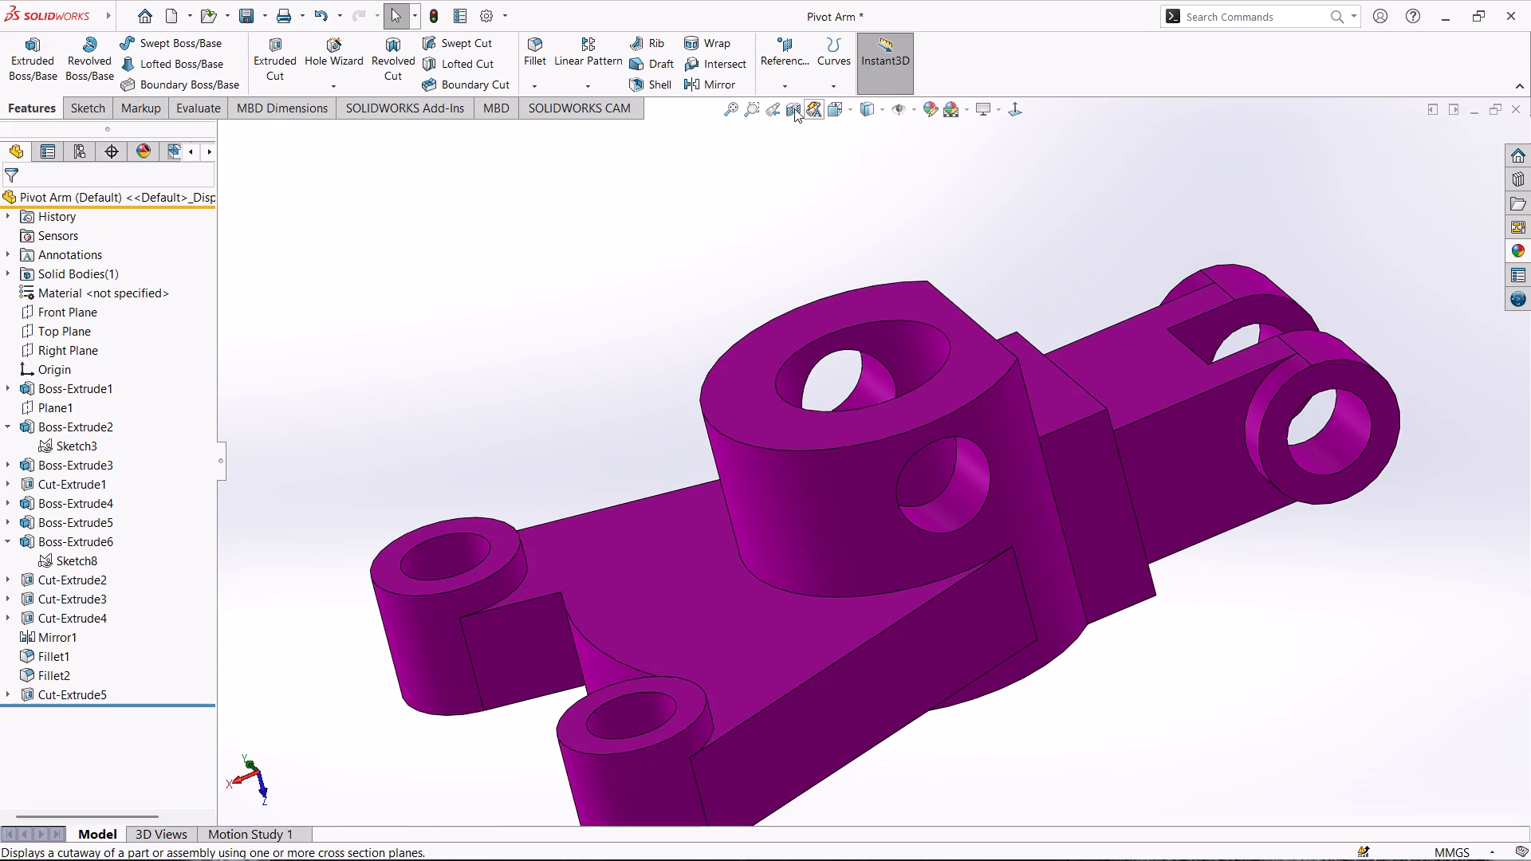
click(790, 108)
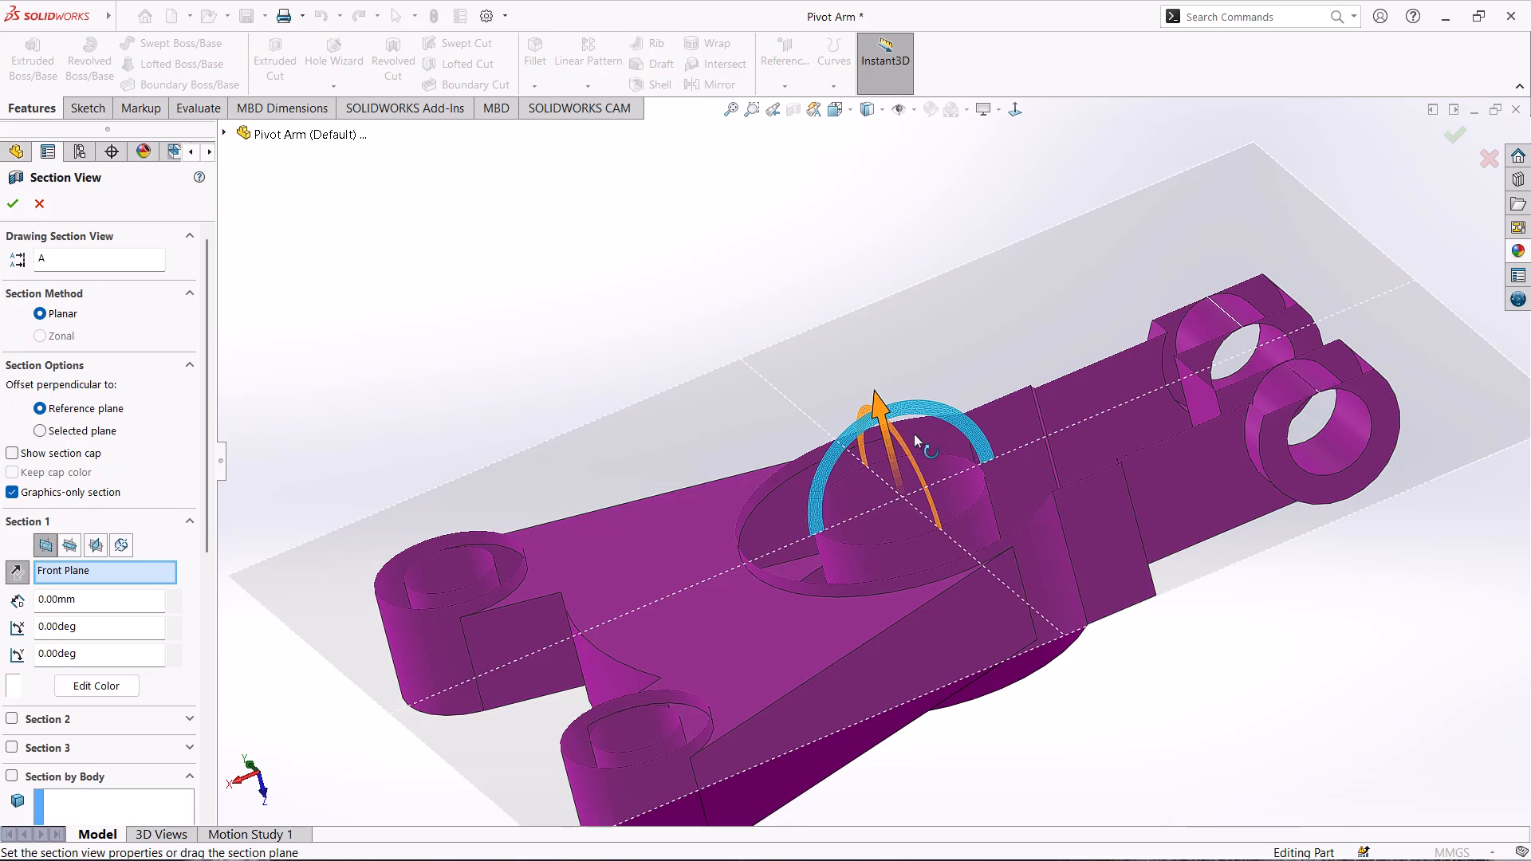
click(806, 781)
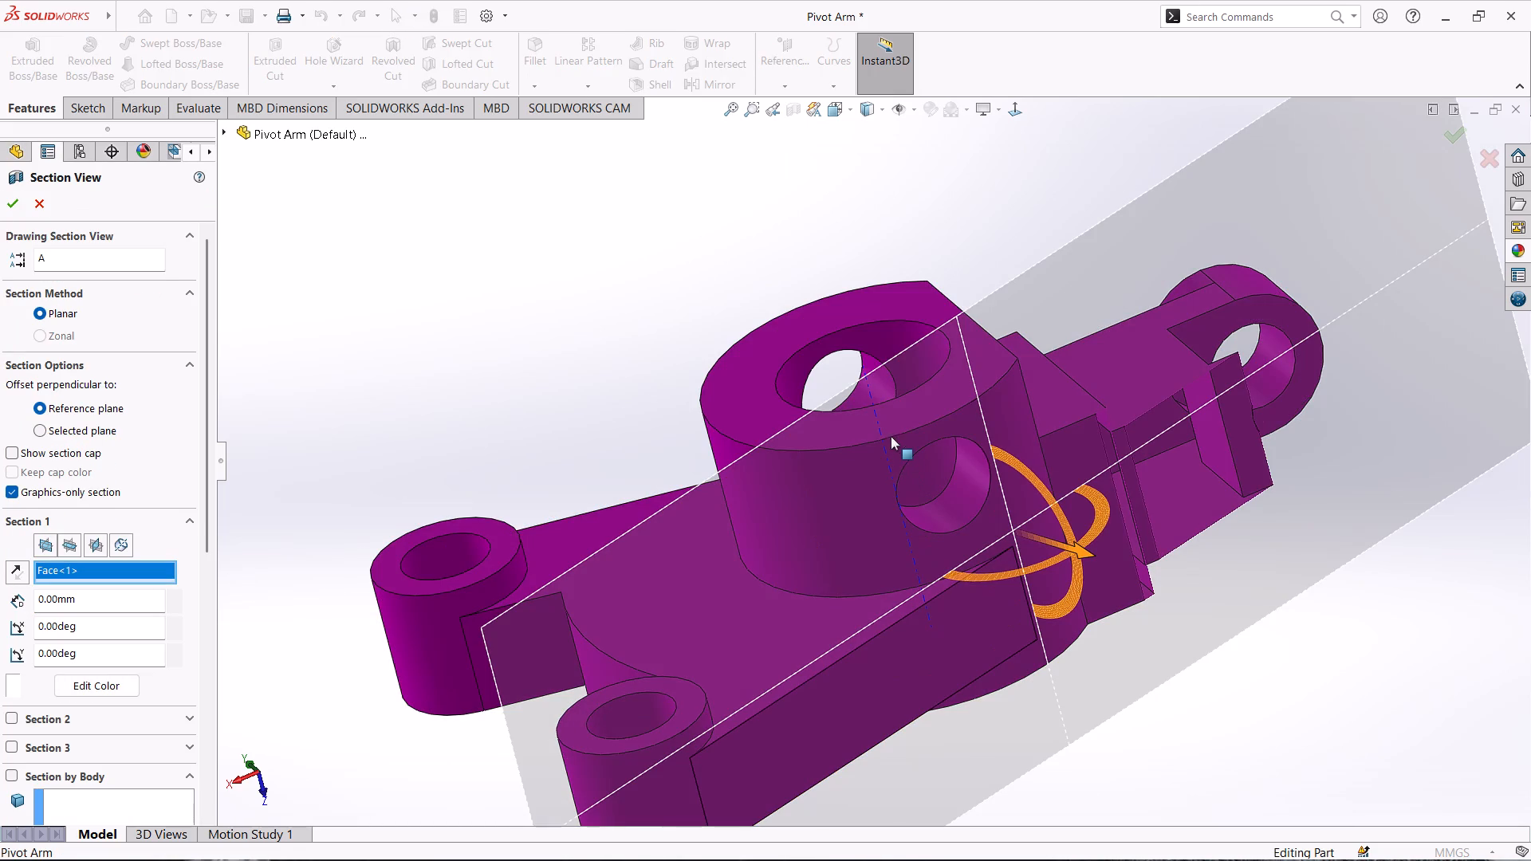
scroll(730, 454, down, 1)
scroll(731, 455, up, 1)
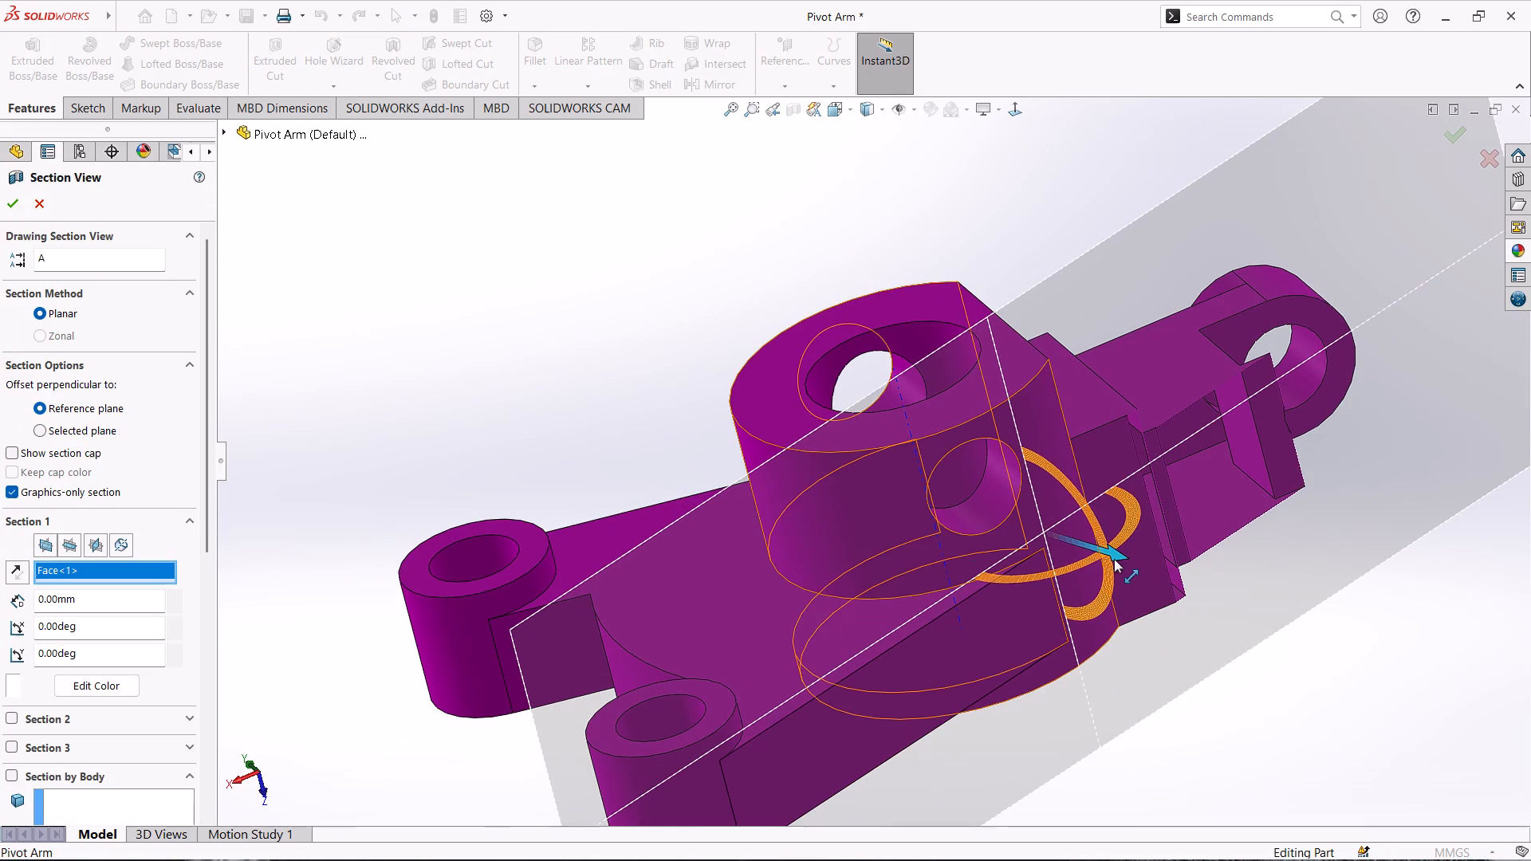
drag(1100, 556, 949, 474)
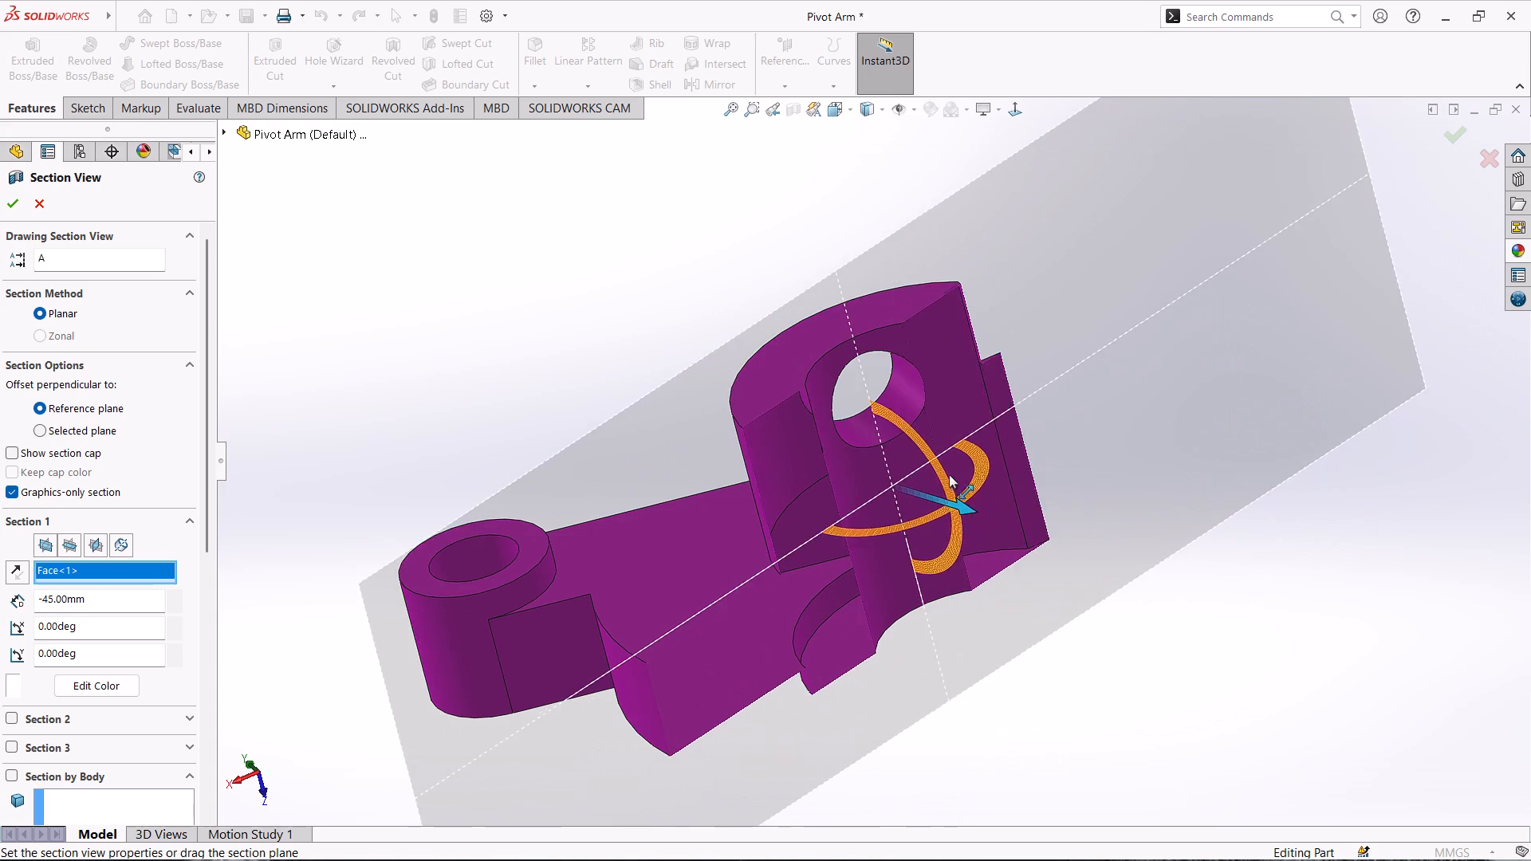
drag(949, 474, 937, 539)
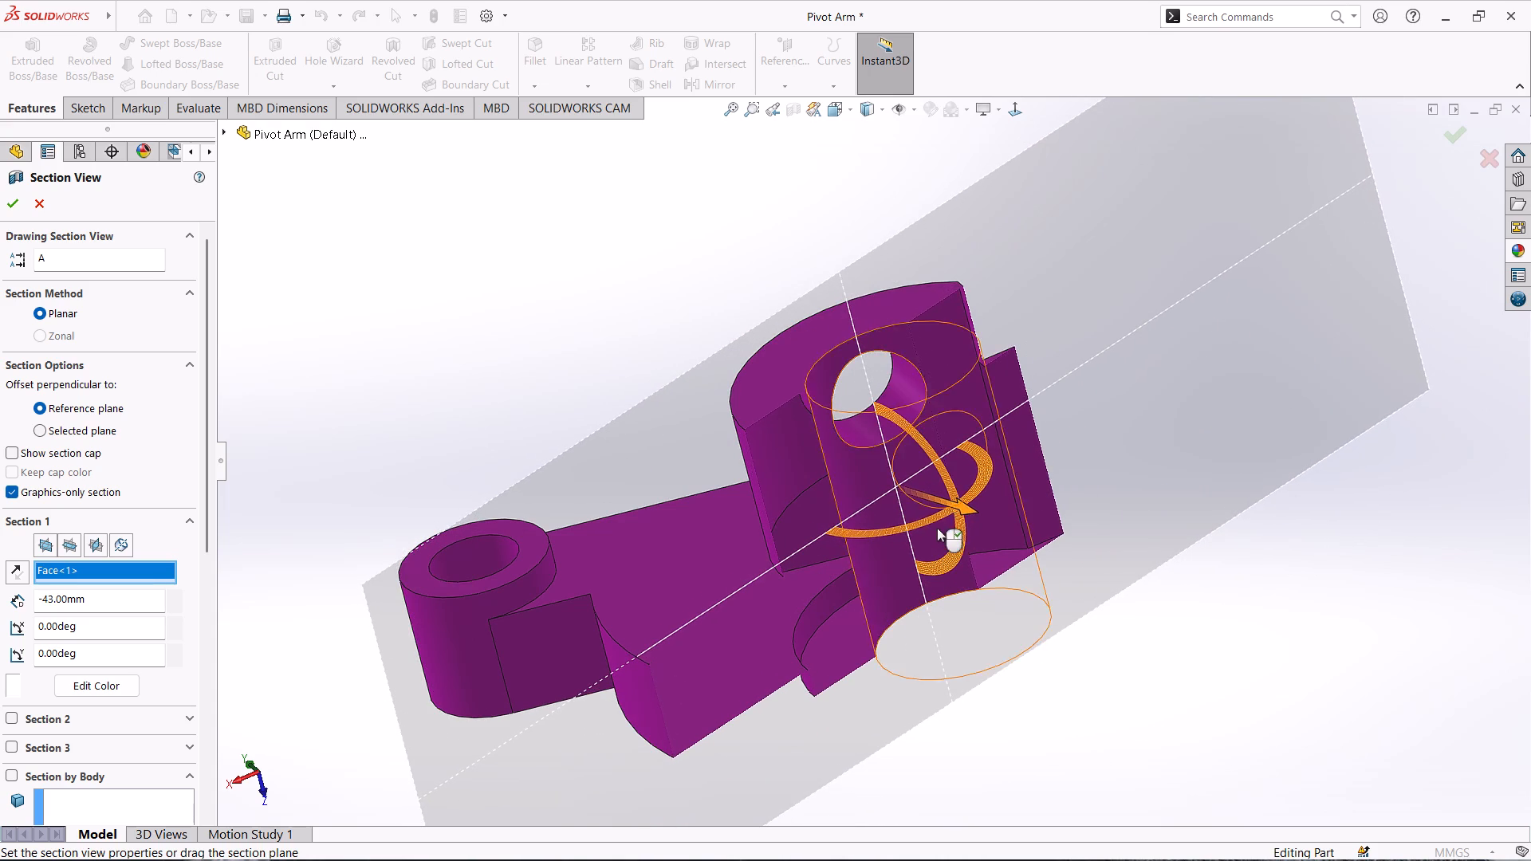
drag(923, 518, 913, 526)
scroll(913, 529, down, 2)
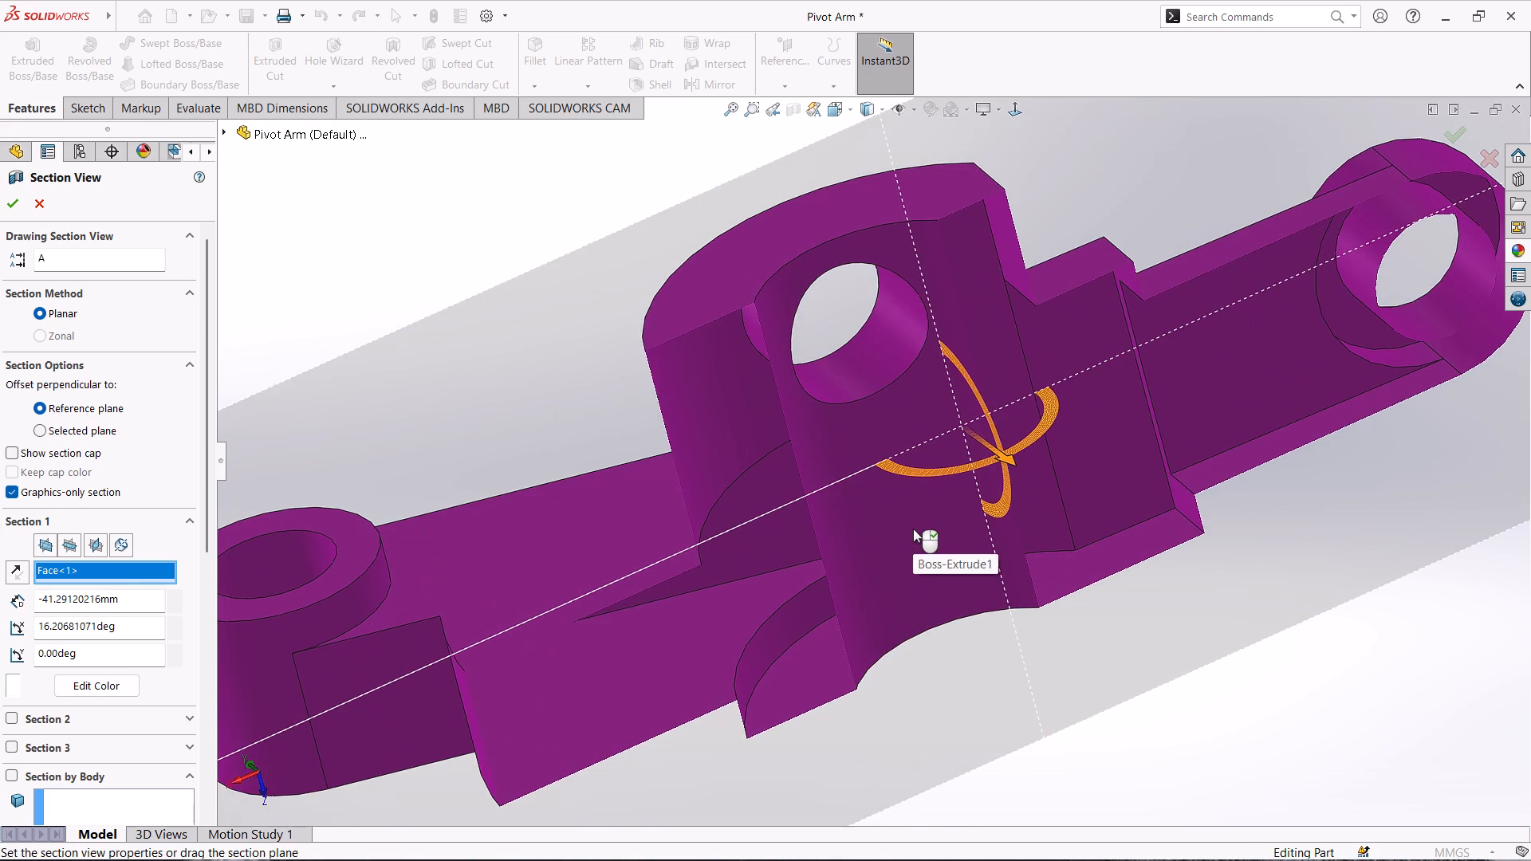
scroll(913, 529, up, 2)
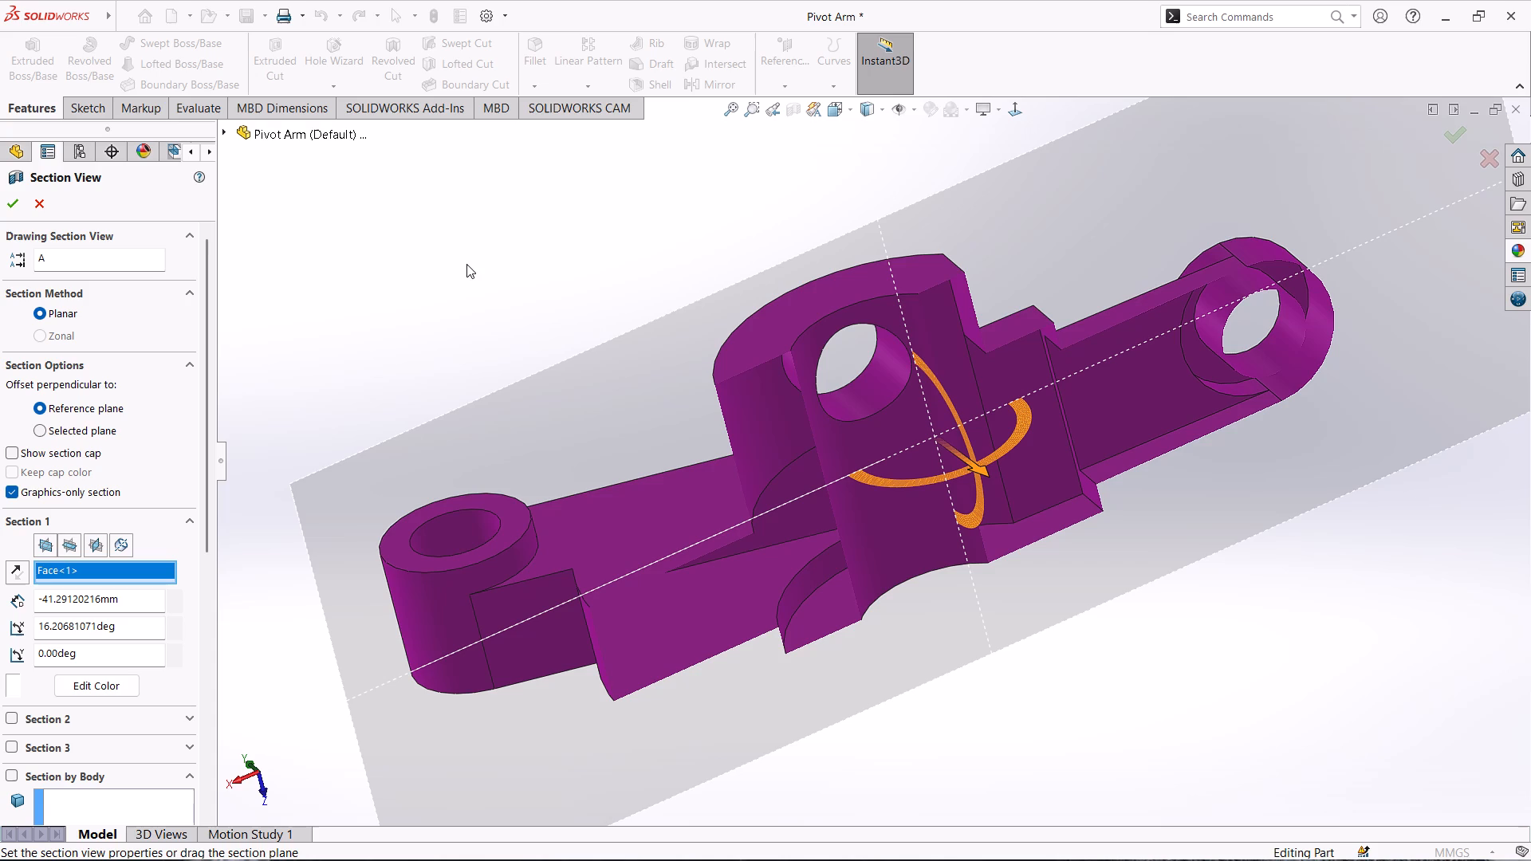
click(12, 201)
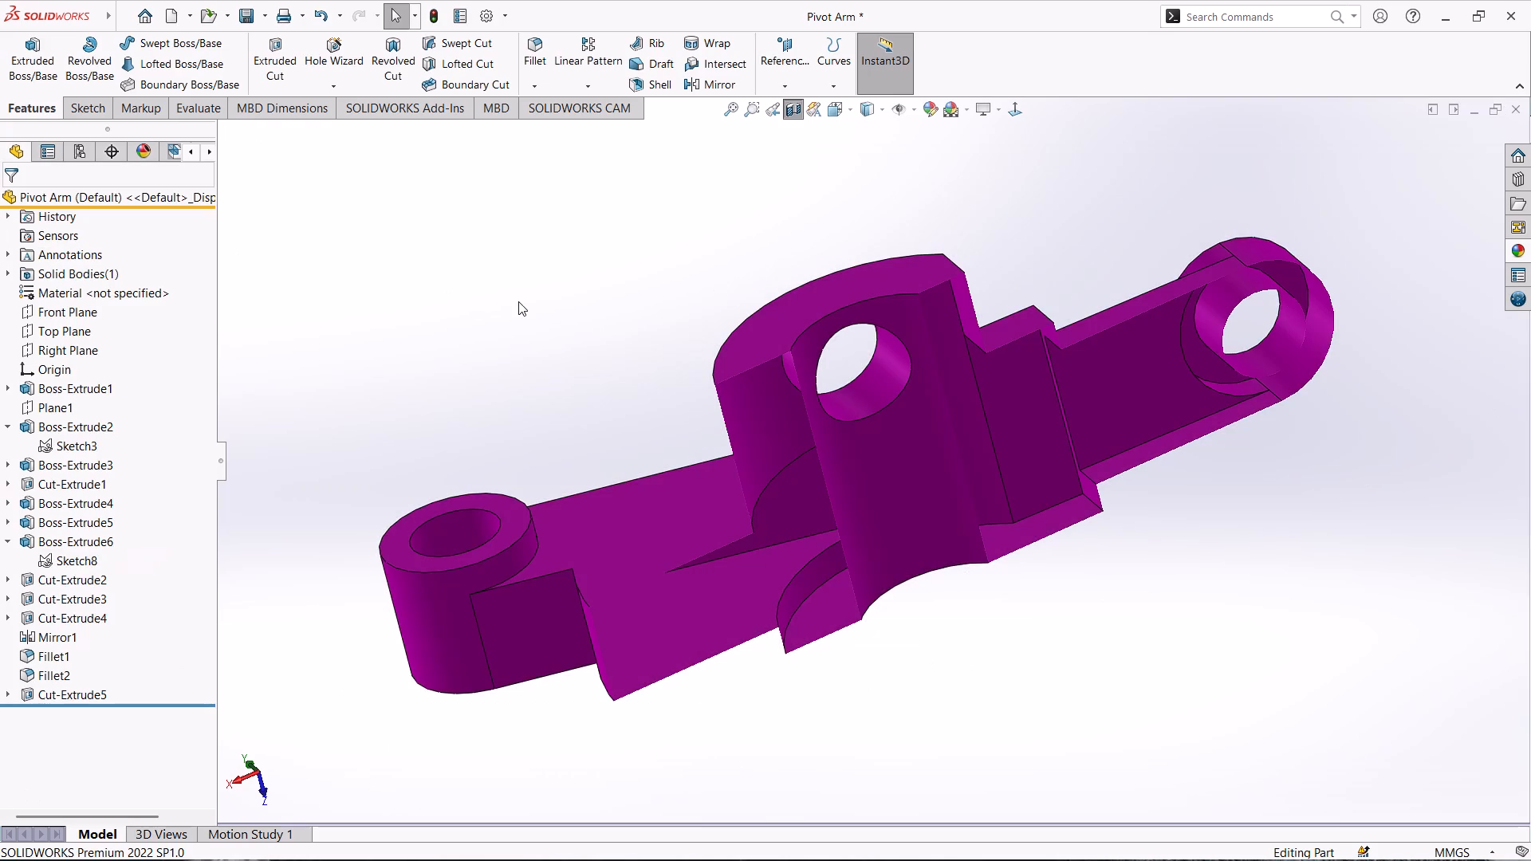
Inspect the cutaway through the central hub and arms, and turn the section view off.
scroll(520, 301, up, 1)
middle_drag(520, 301, 528, 313)
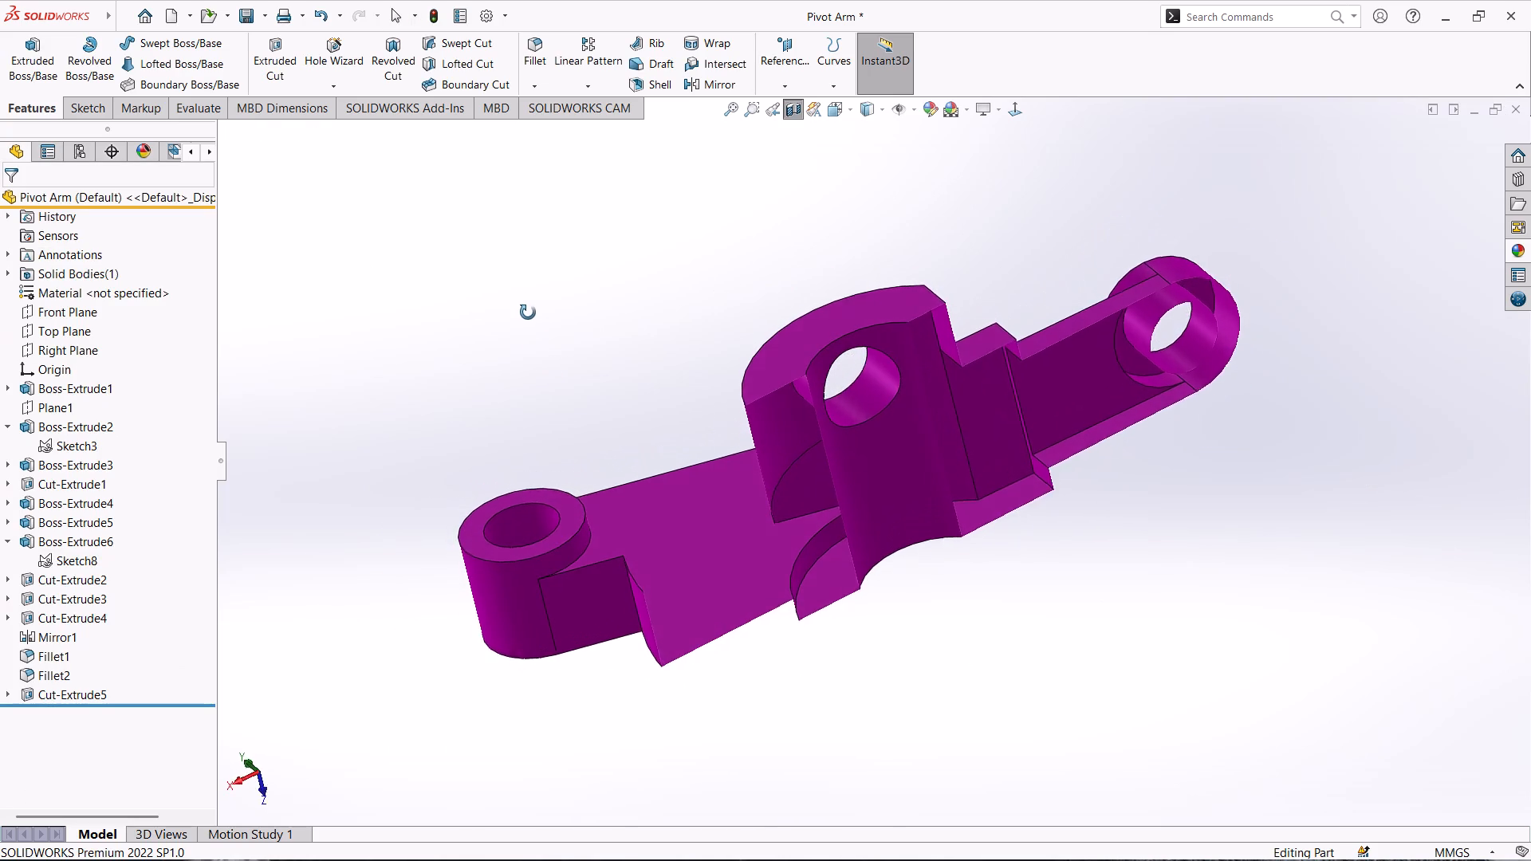
middle_drag(528, 313, 537, 289)
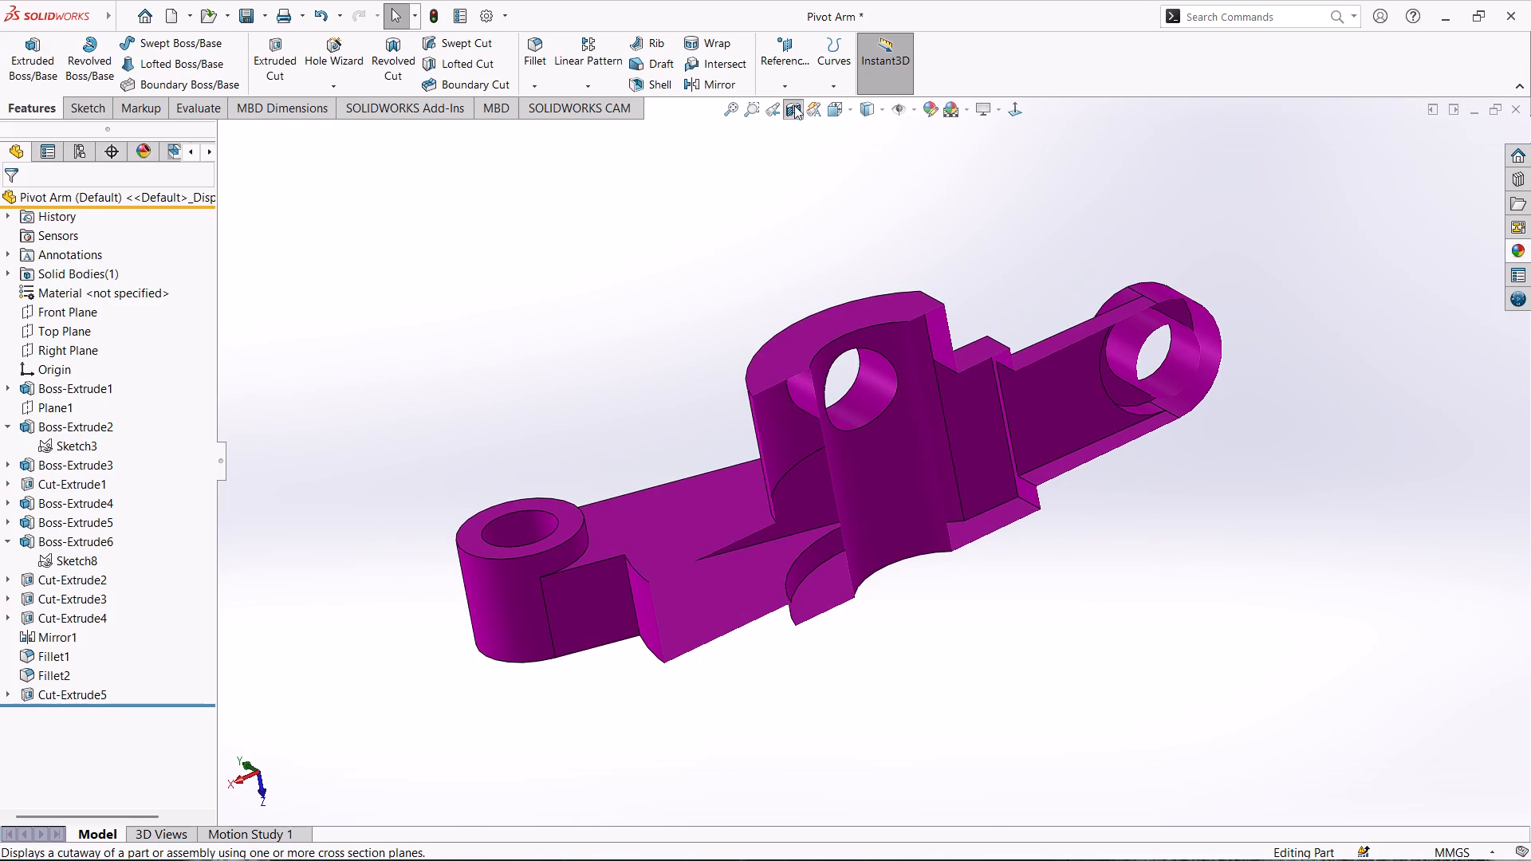
click(786, 105)
Examine the complete part from all around, including the hub bores, fork lugs, slanted arms and underside.
scroll(584, 461, up, 1)
scroll(800, 488, down, 2)
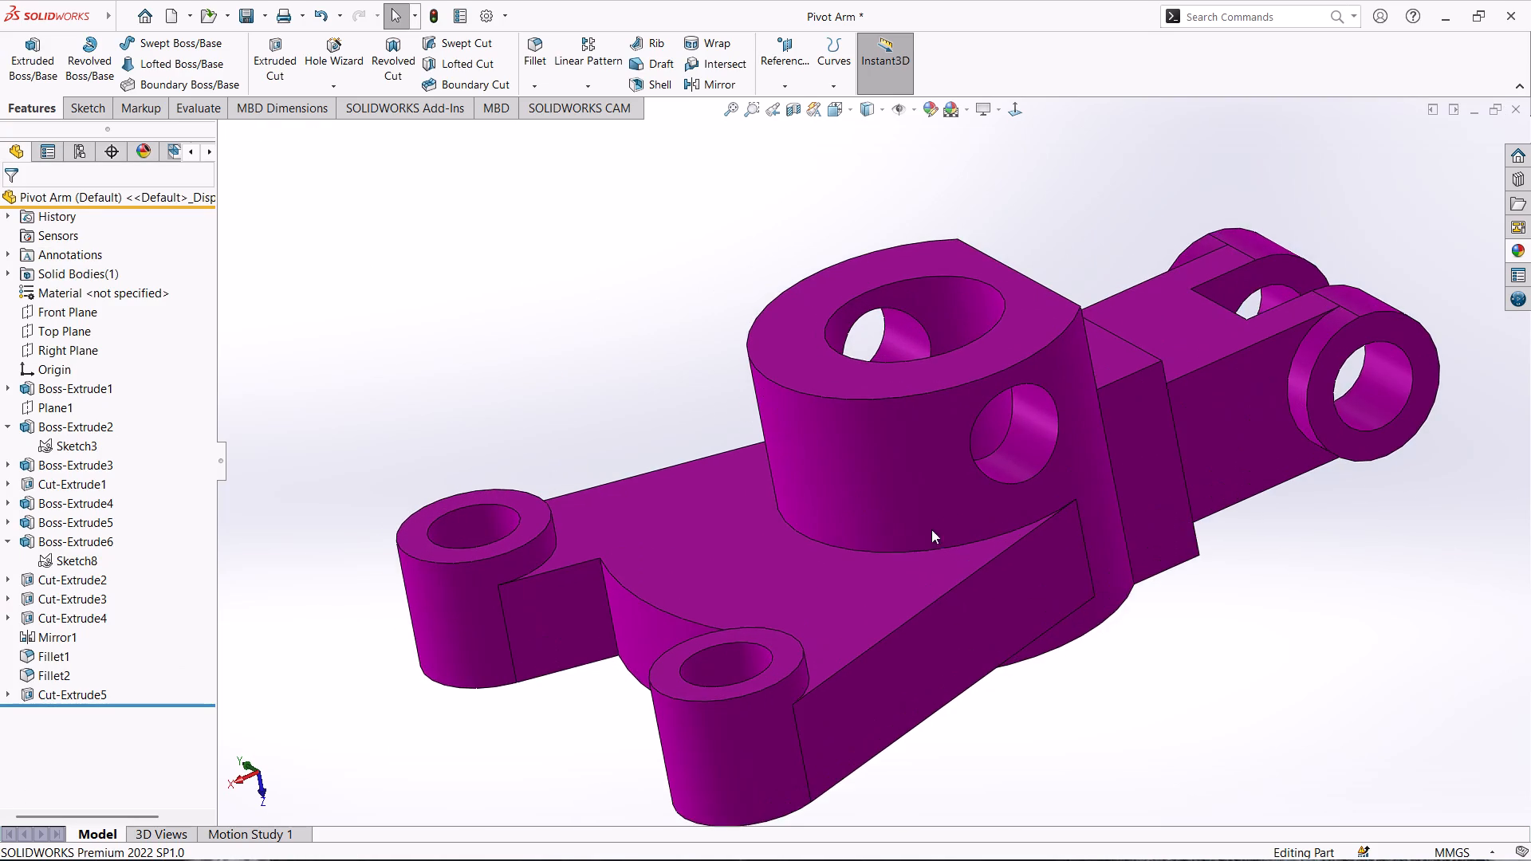
scroll(1226, 617, up, 1)
middle_drag(1226, 616, 889, 738)
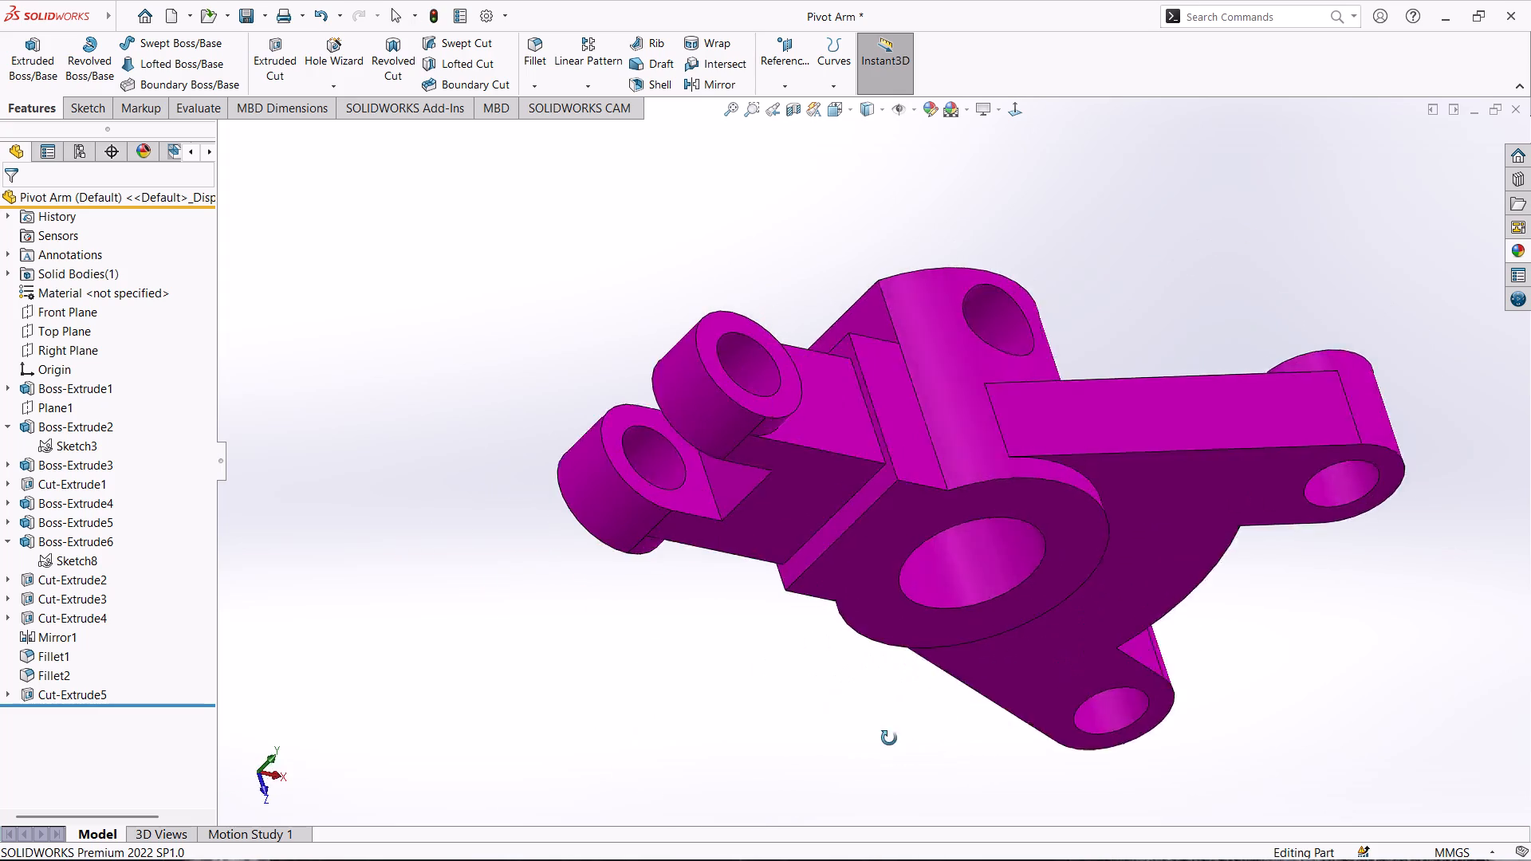
middle_drag(889, 738, 859, 836)
scroll(975, 318, down, 2)
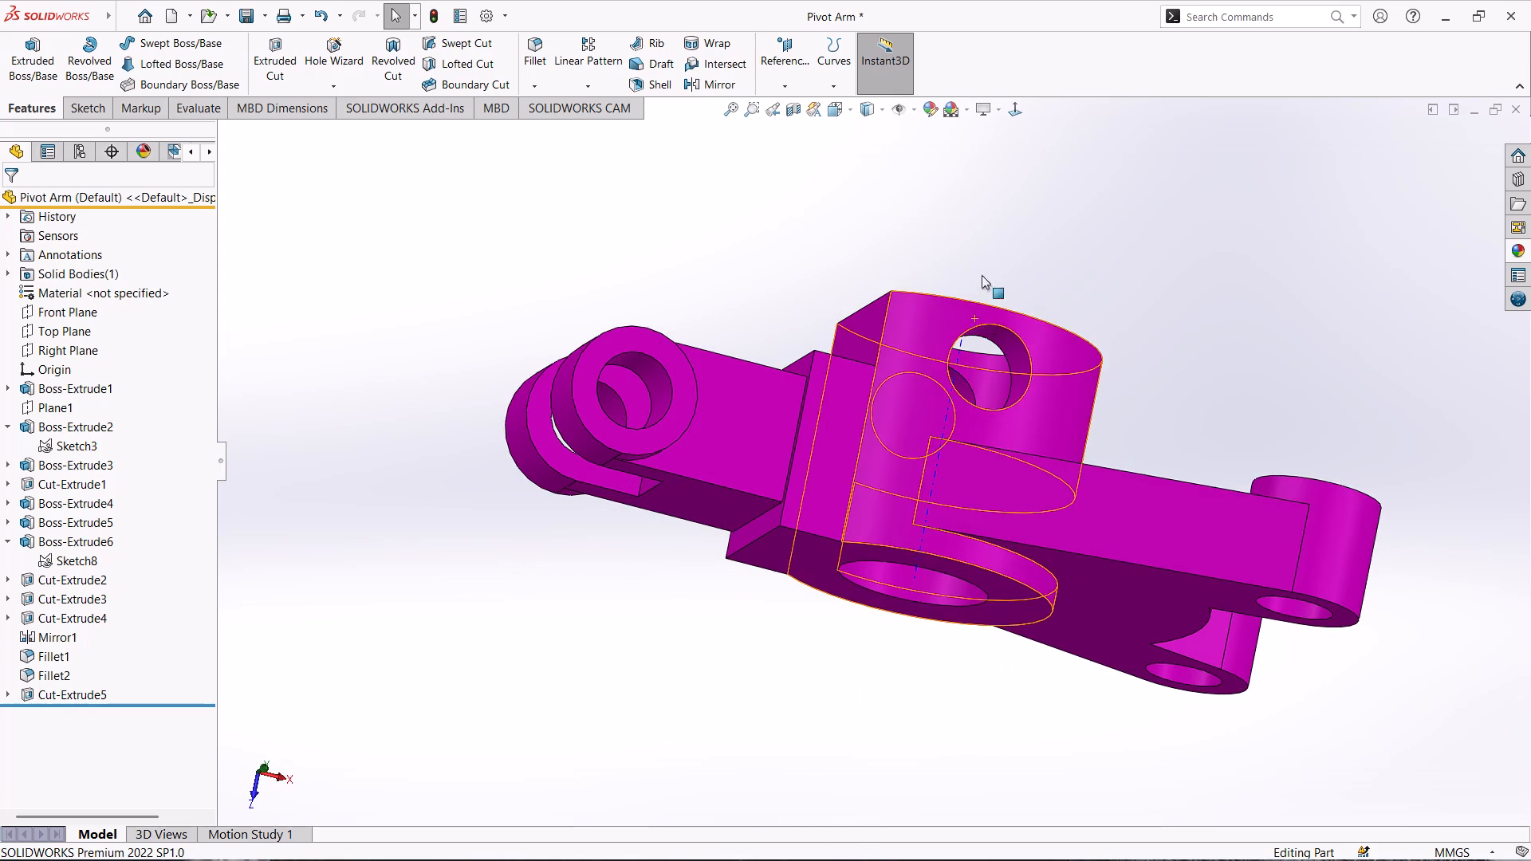
scroll(991, 244, up, 1)
middle_drag(991, 242, 967, 409)
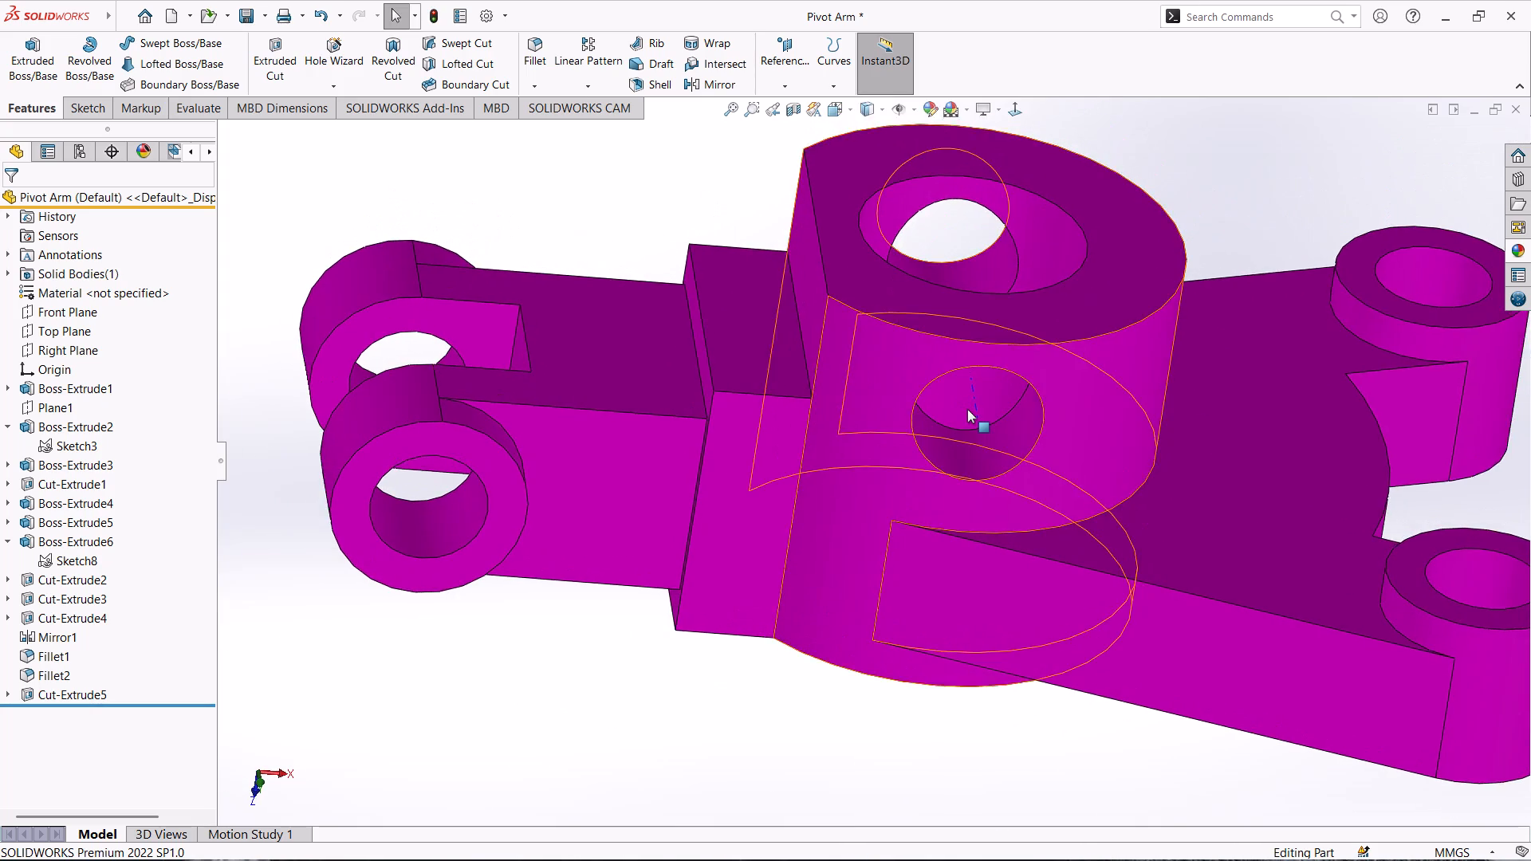
scroll(967, 409, down, 1)
scroll(967, 409, up, 3)
click(1131, 196)
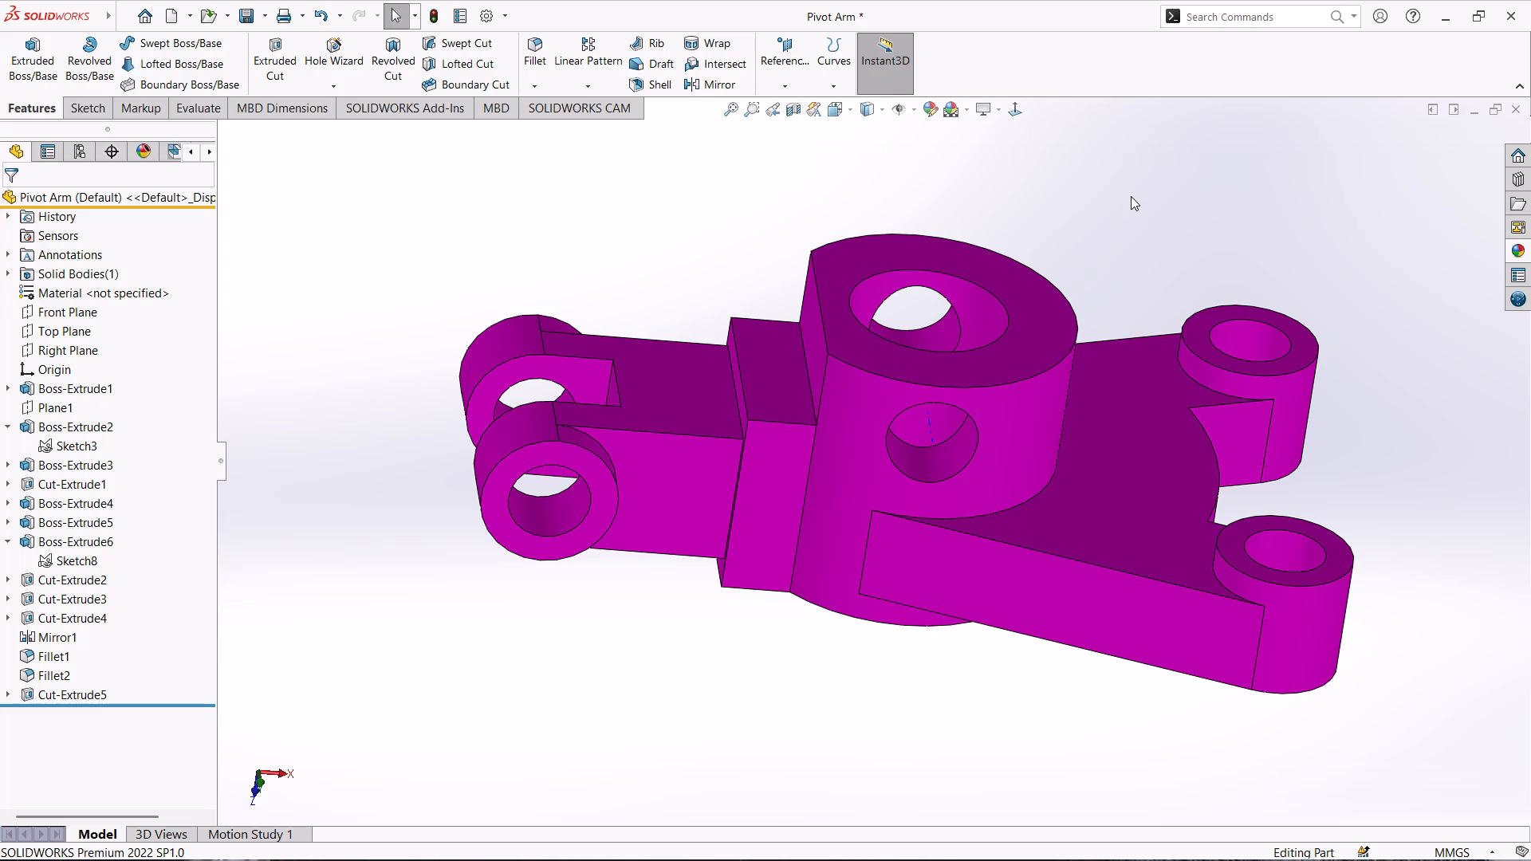
middle_drag(1212, 250, 1176, 171)
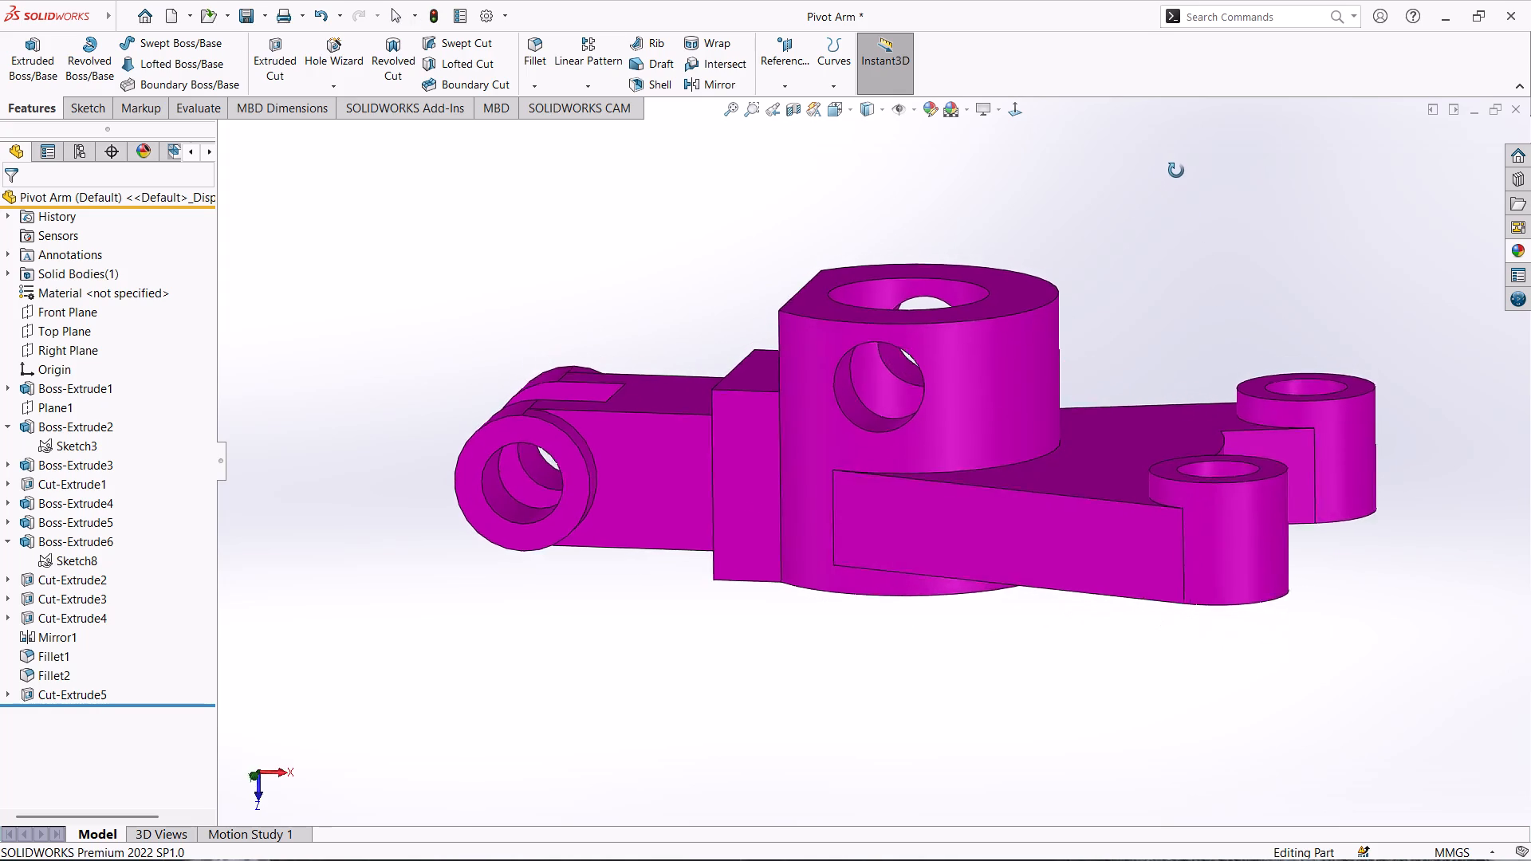
middle_drag(1176, 171, 1192, 543)
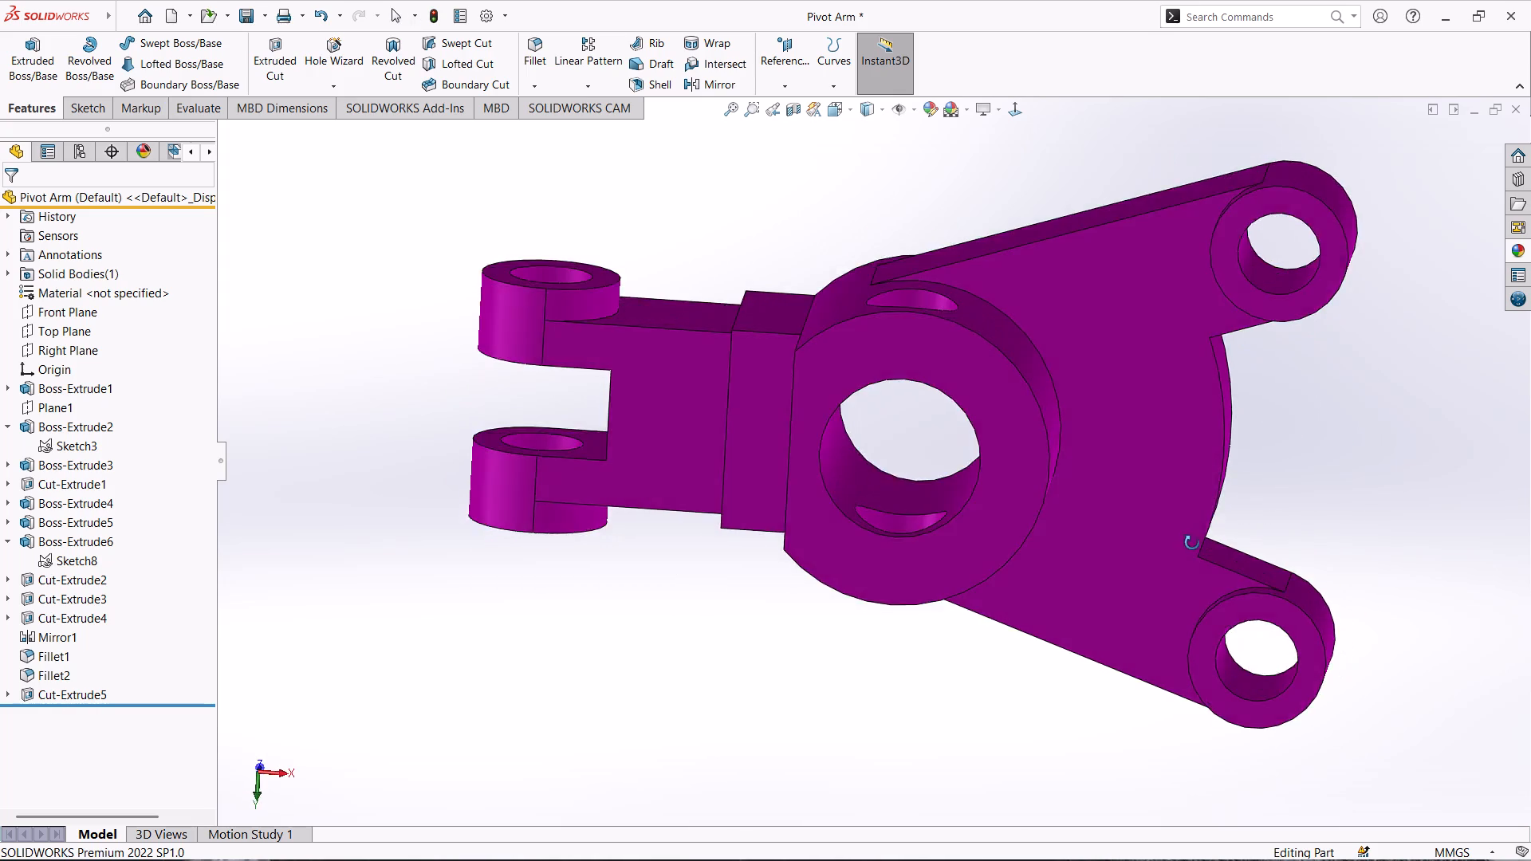
middle_drag(1192, 543, 1128, 247)
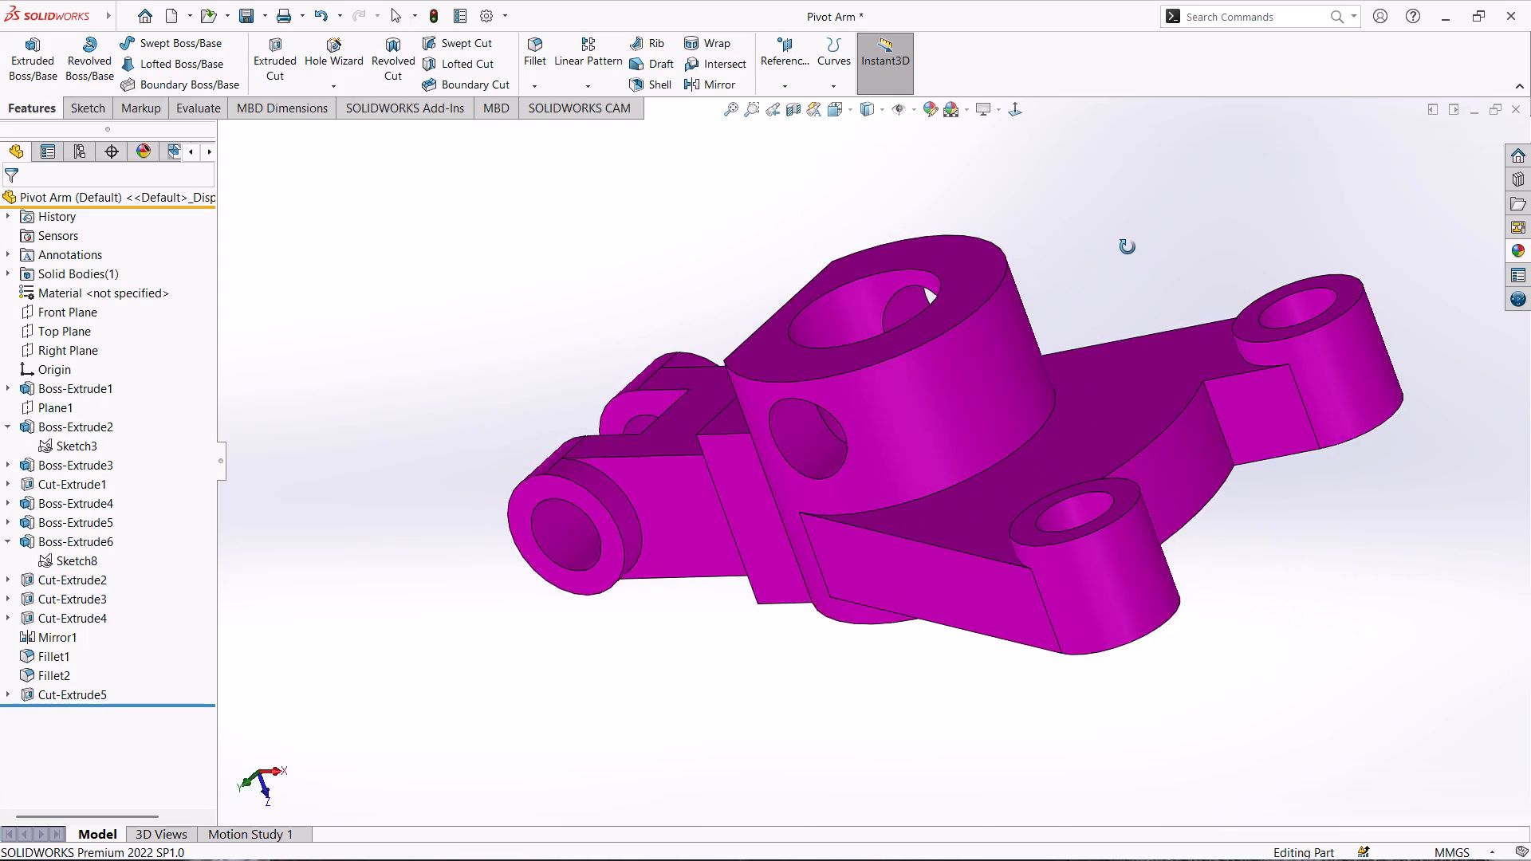
middle_drag(1128, 247, 1190, 213)
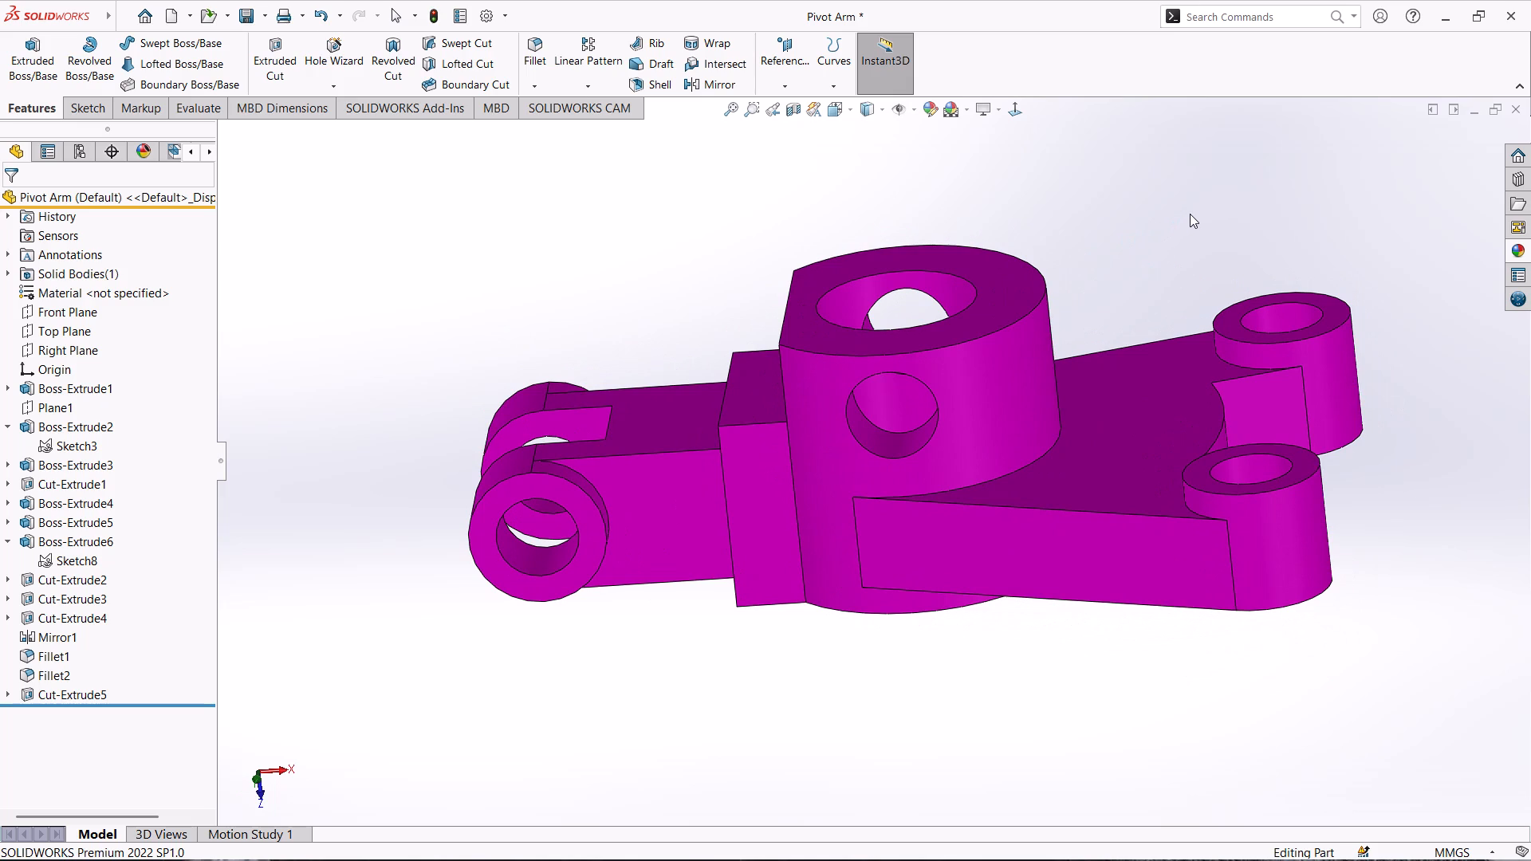
Save the Pivot Arm part.
key(ctrl+s)
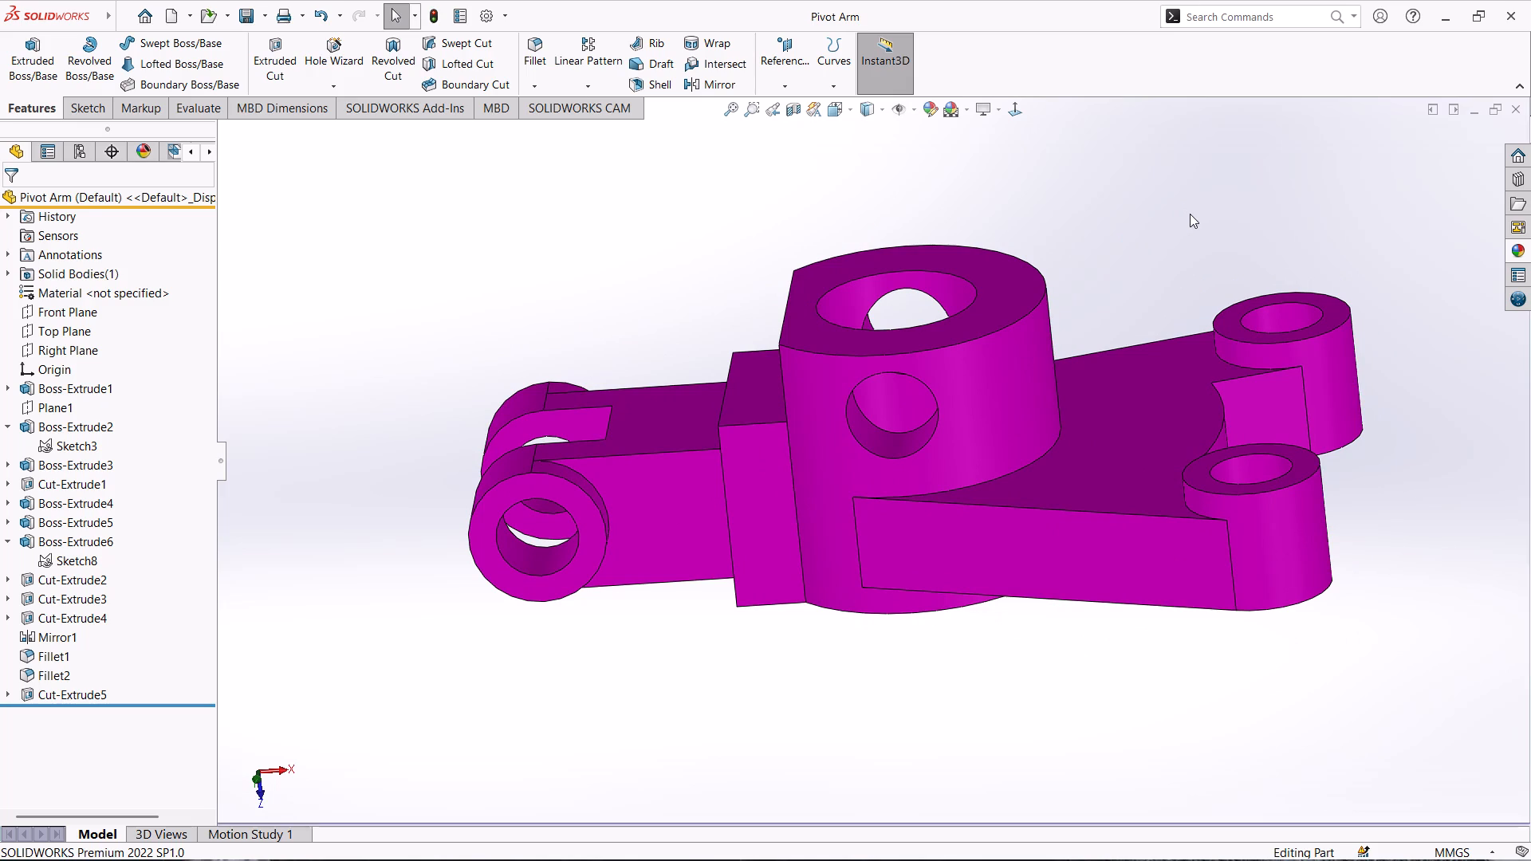
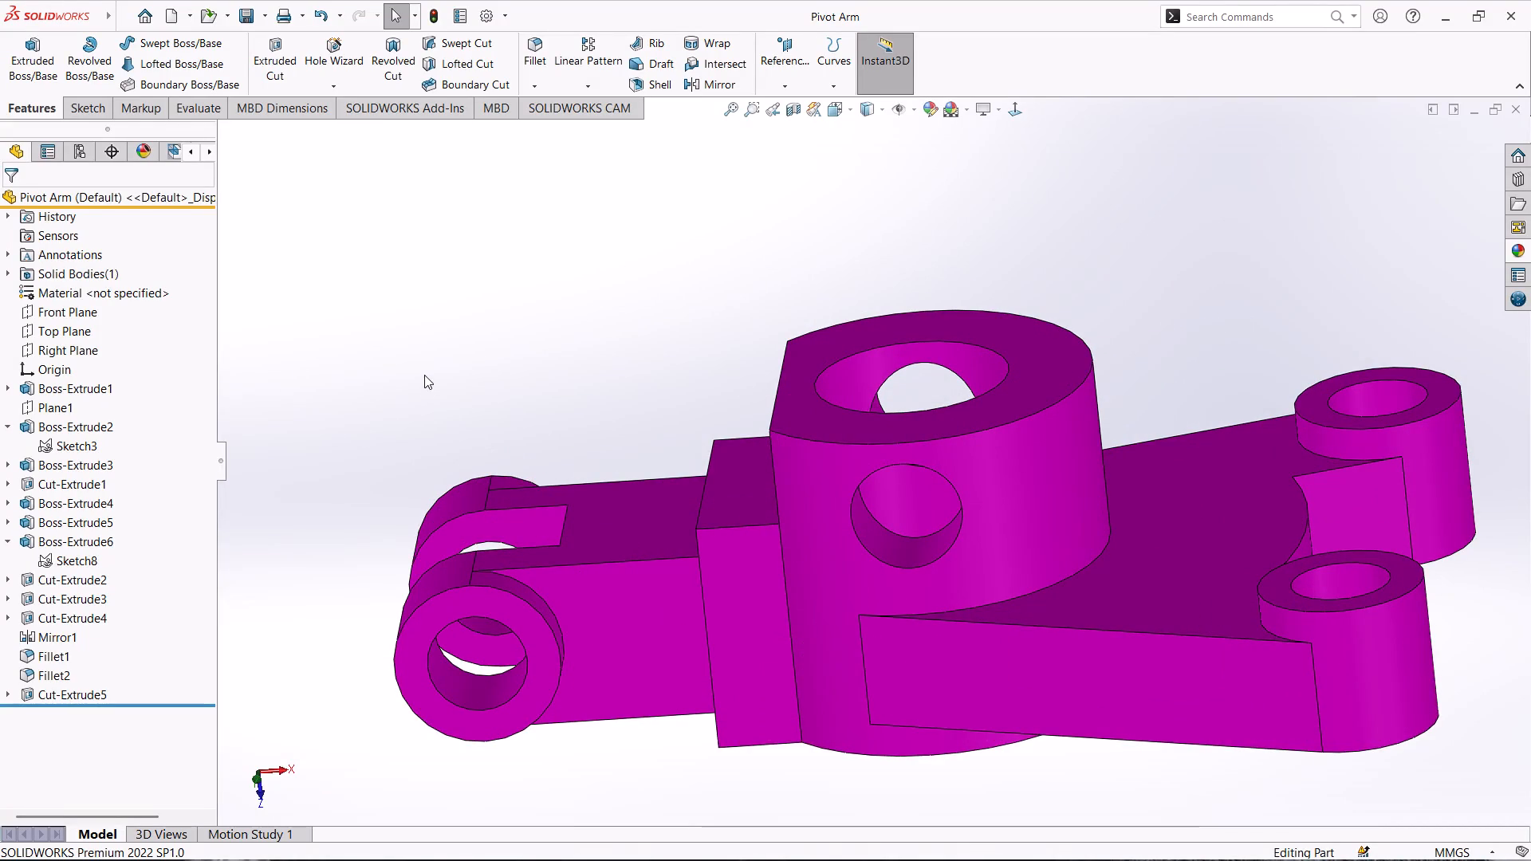
Save the Pivot Arm part.
key(ctrl+s)
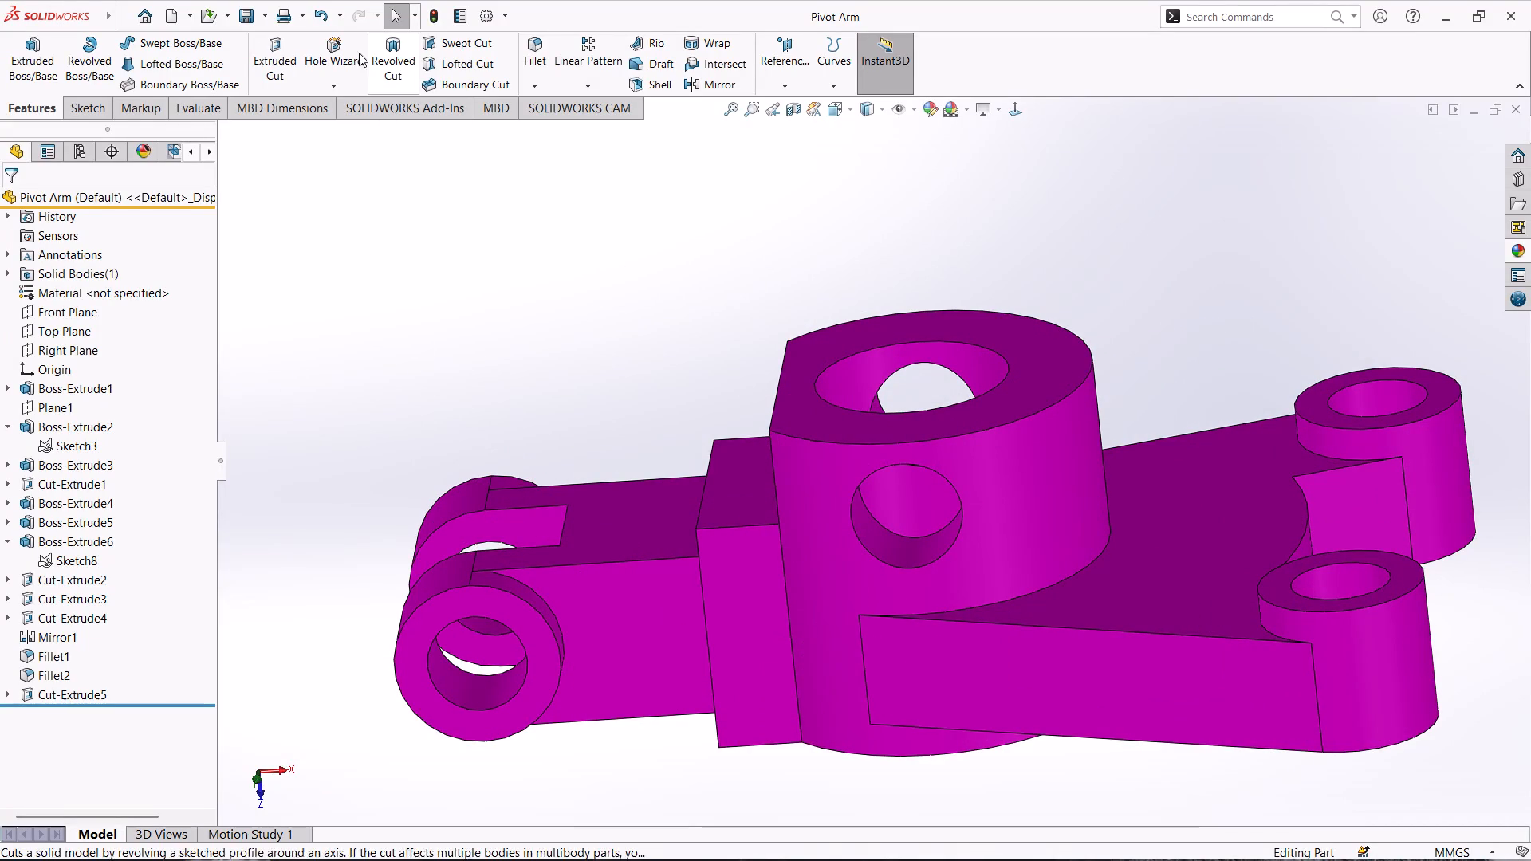
Print the current screen image with Microsoft Print to PDF, saving the output as Pivot Arm in the SolidWorks folder.
click(281, 12)
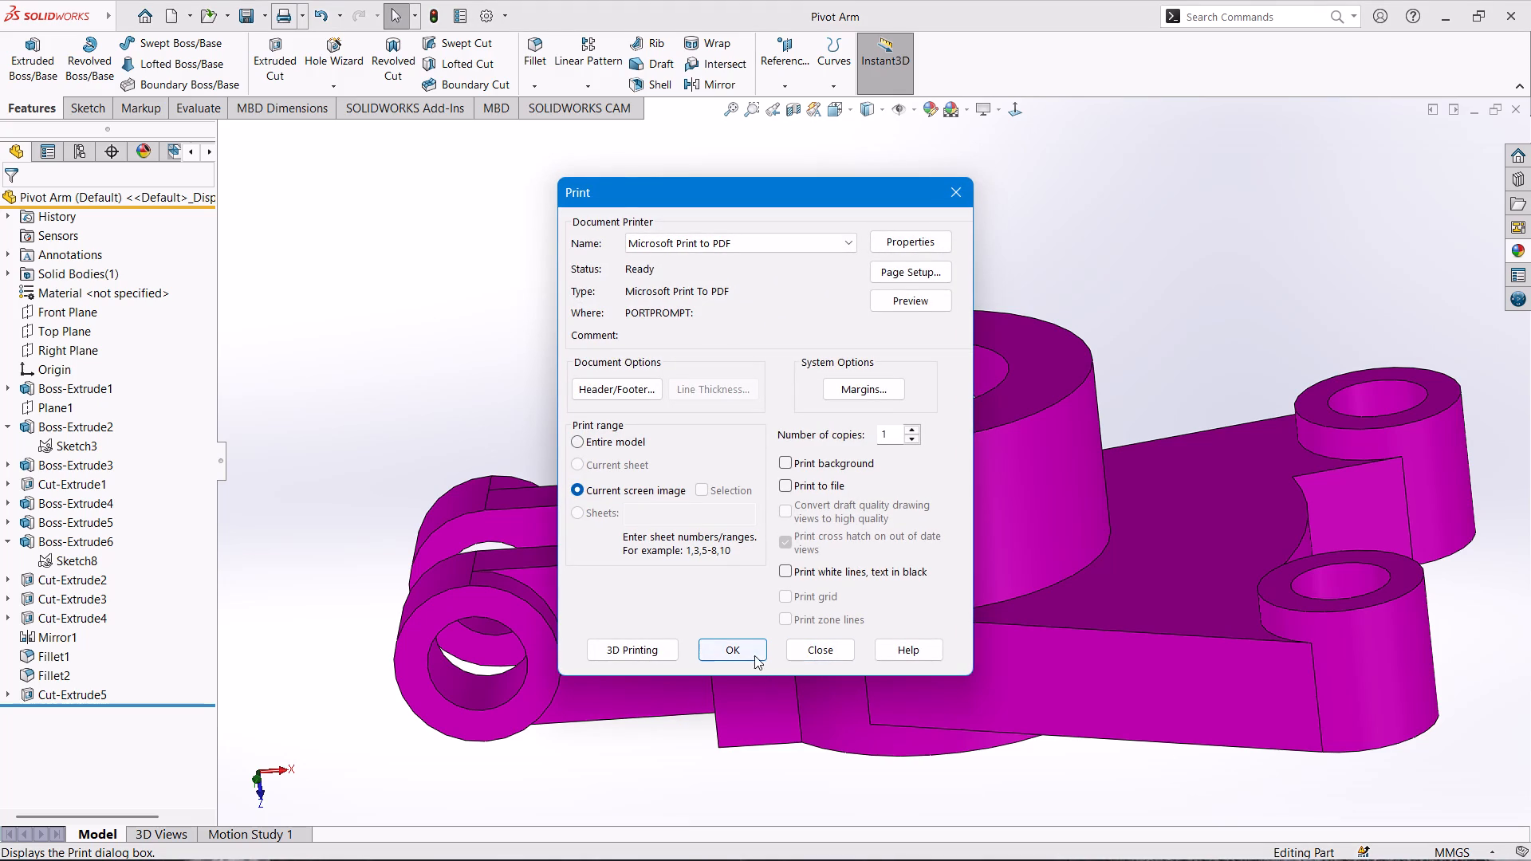
click(751, 650)
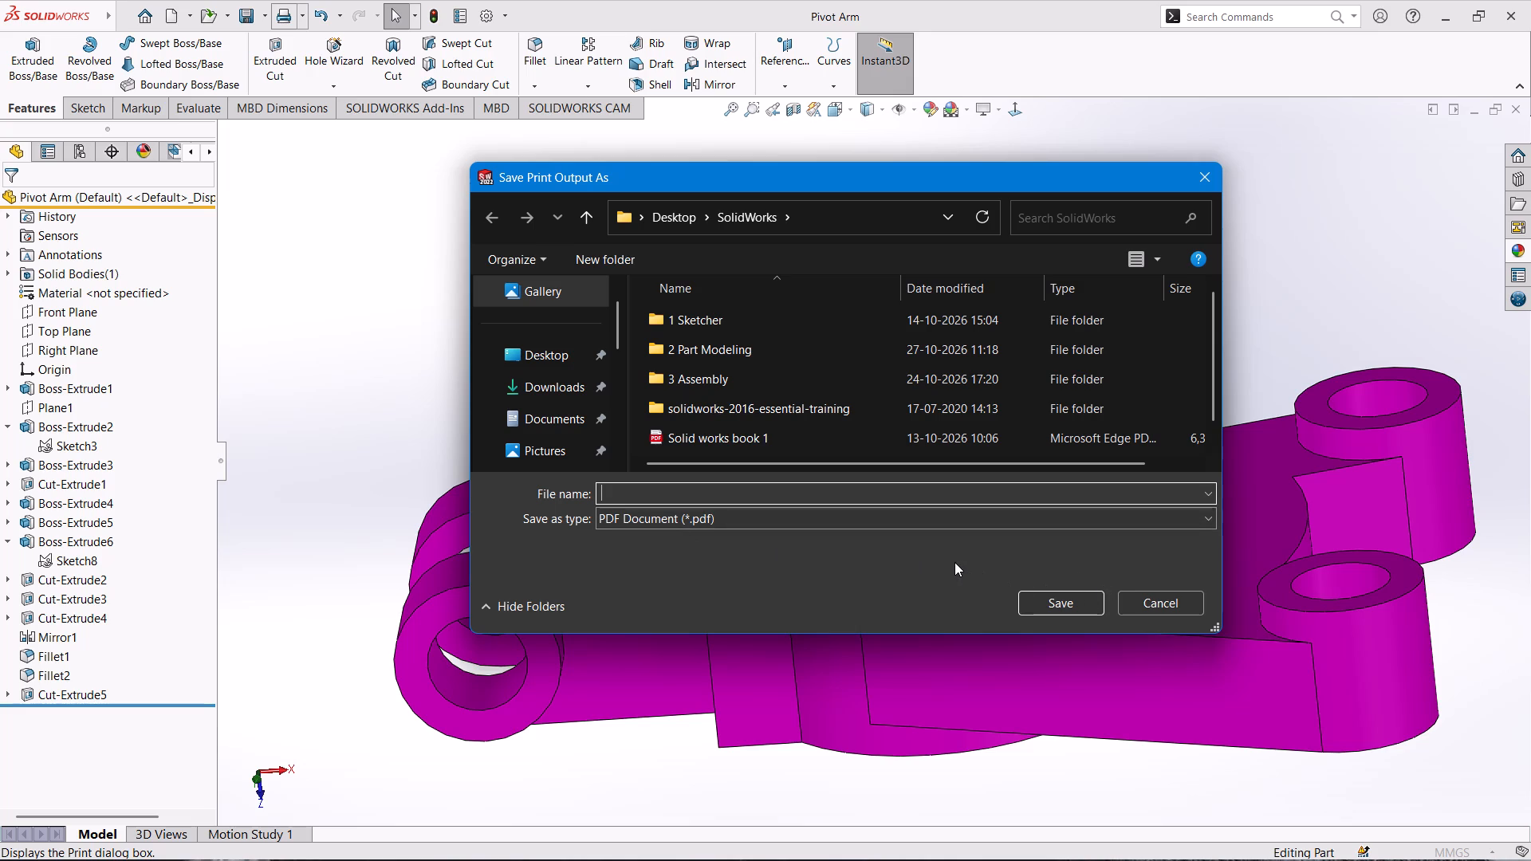
key(shift+p)
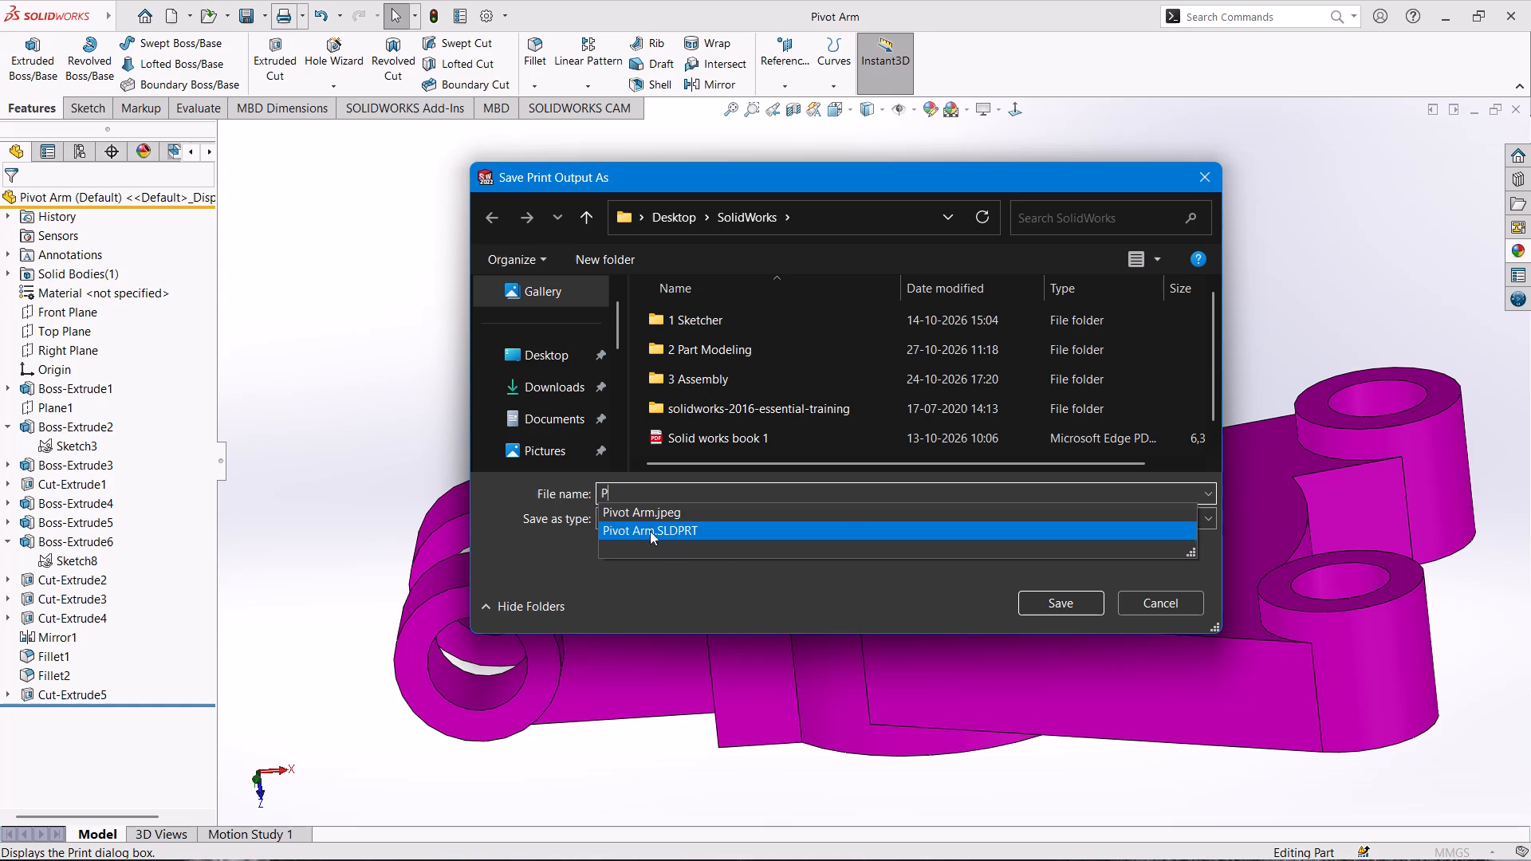
click(663, 515)
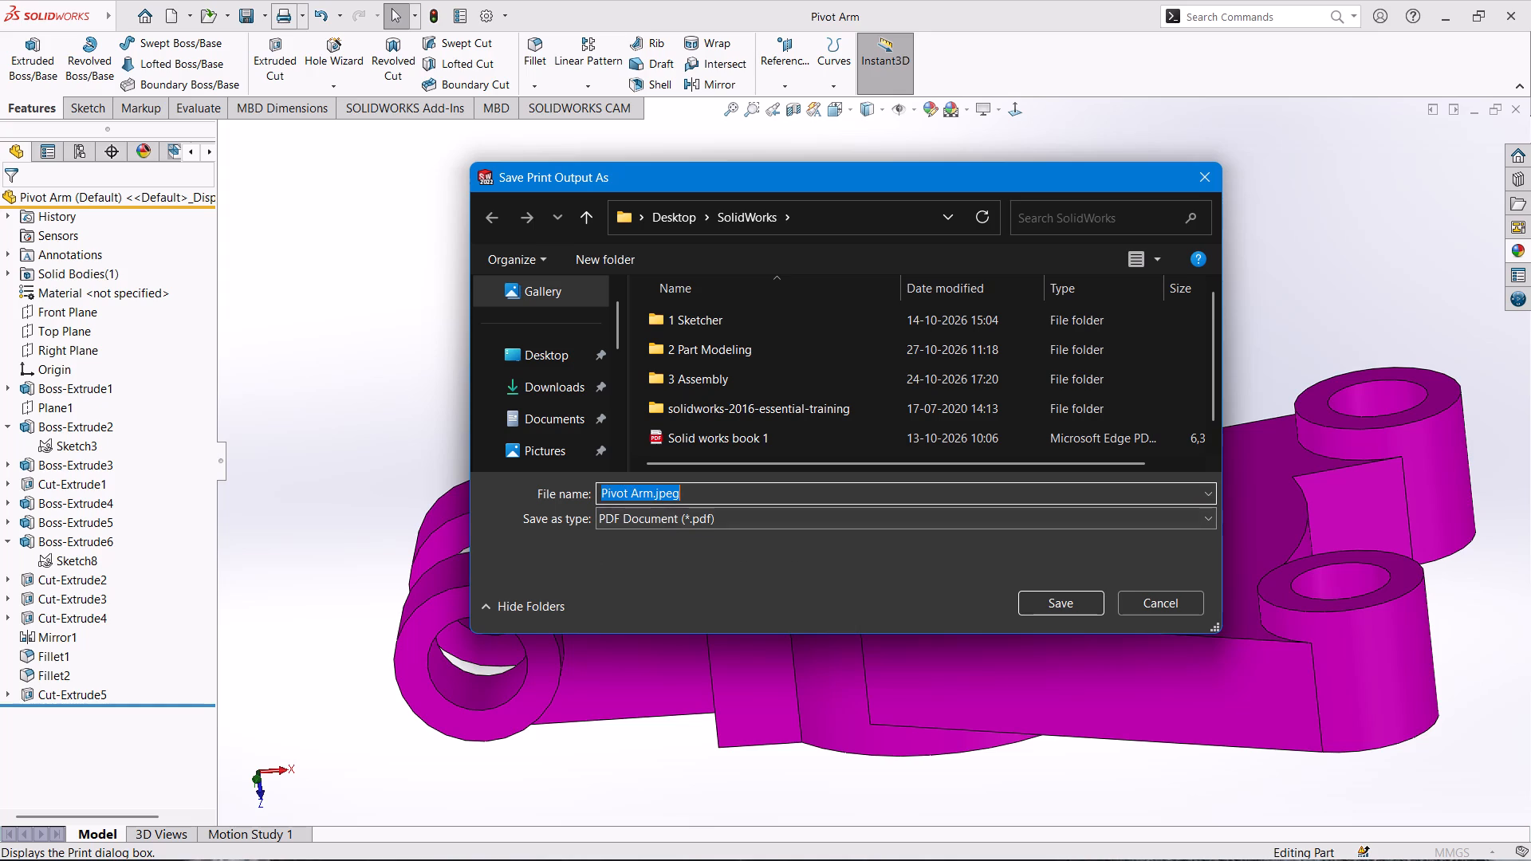
click(693, 491)
key(BackSpace)
key(BackSpace)
key(BackSpace)
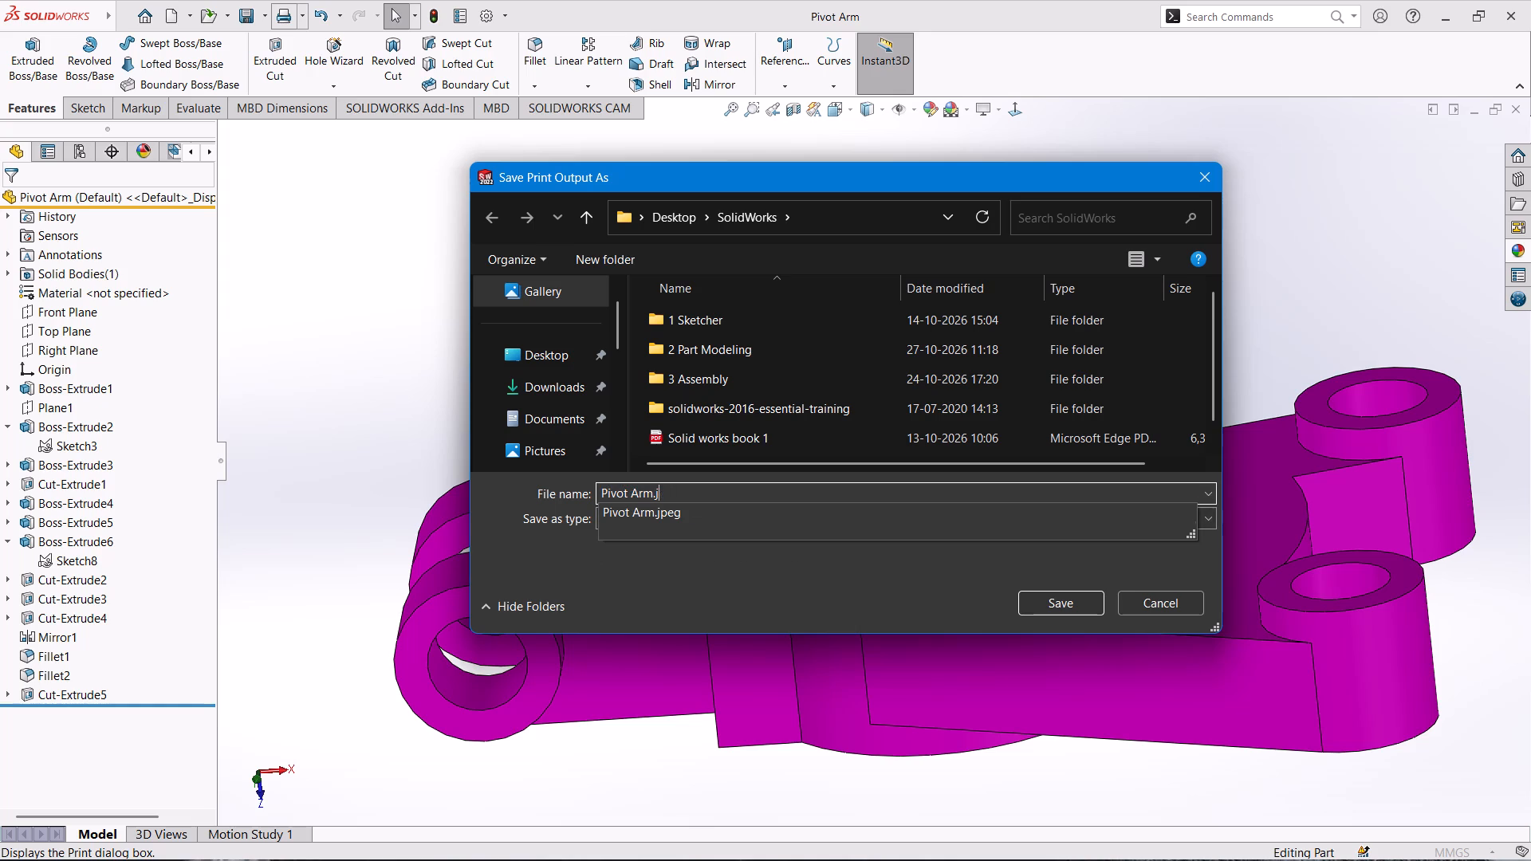
key(BackSpace)
key(BackSpace)
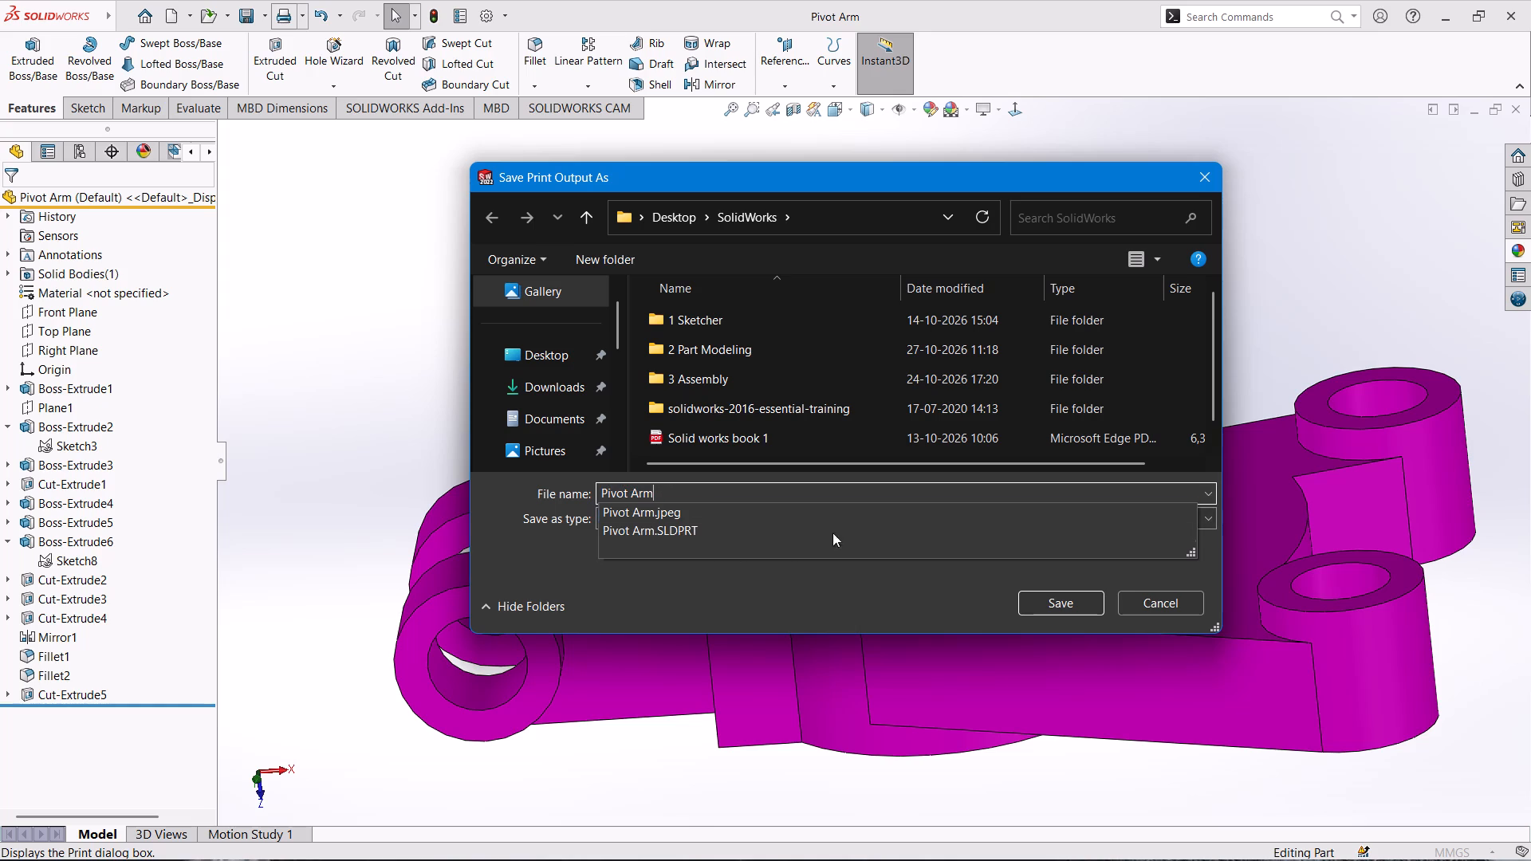
click(1080, 605)
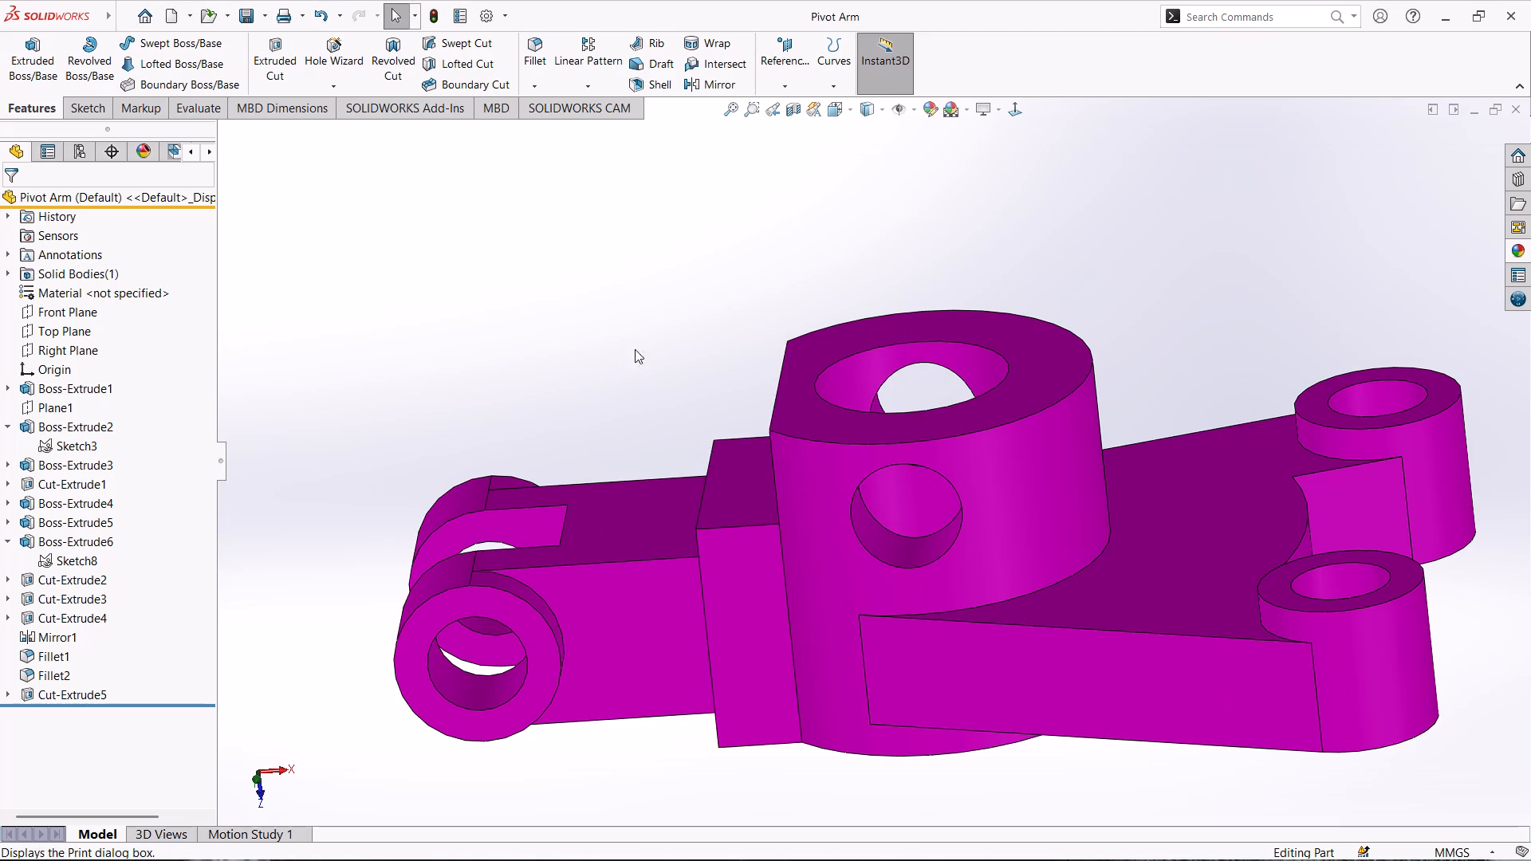
Save the Pivot Arm part again after the PDF print.
scroll(669, 352, down, 1)
scroll(669, 352, up, 2)
scroll(1317, 389, down, 1)
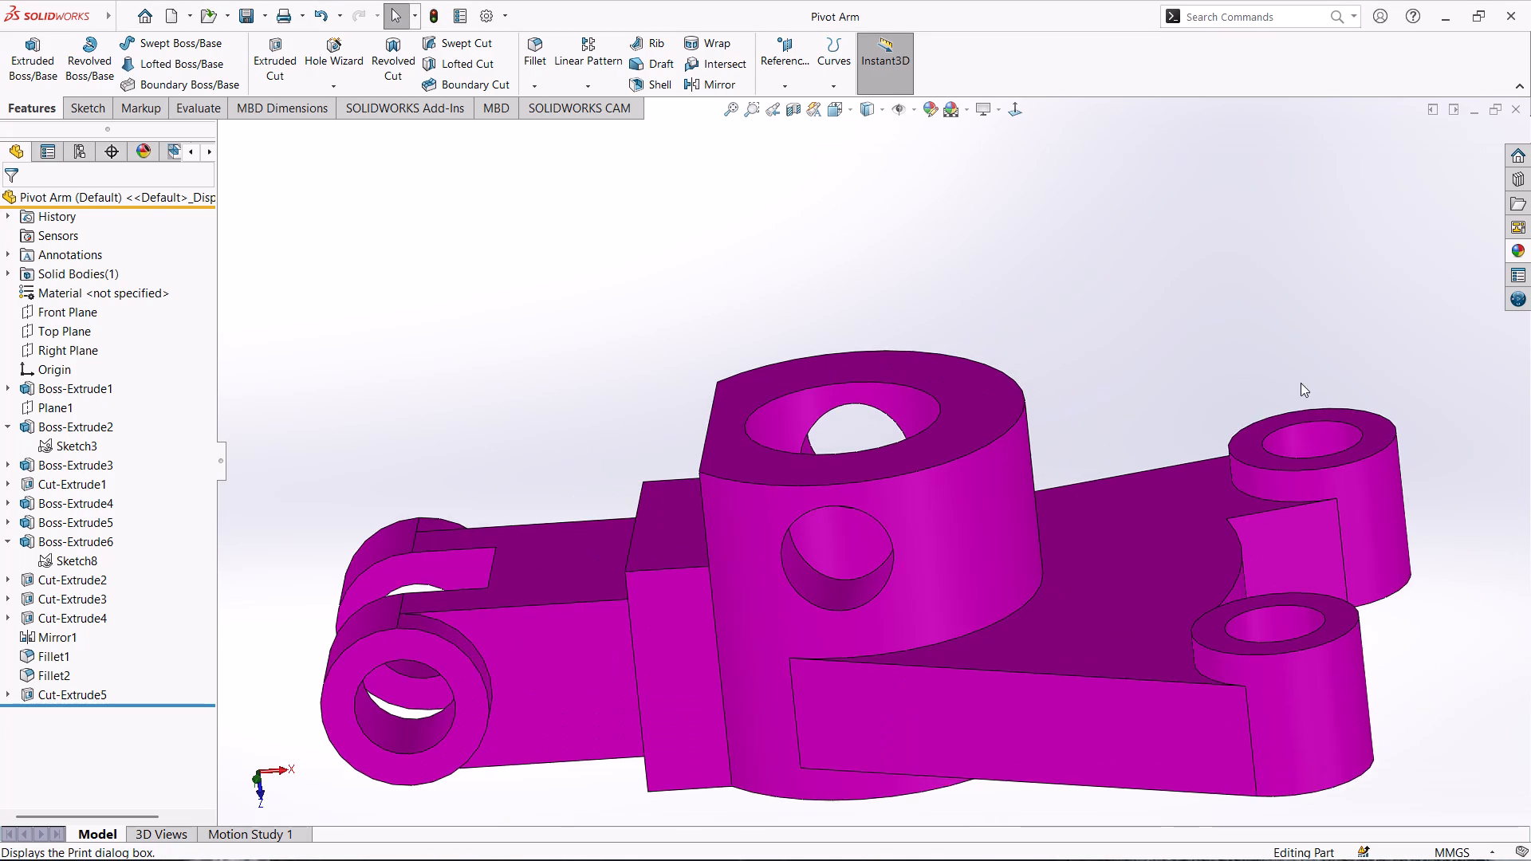
scroll(1281, 372, up, 1)
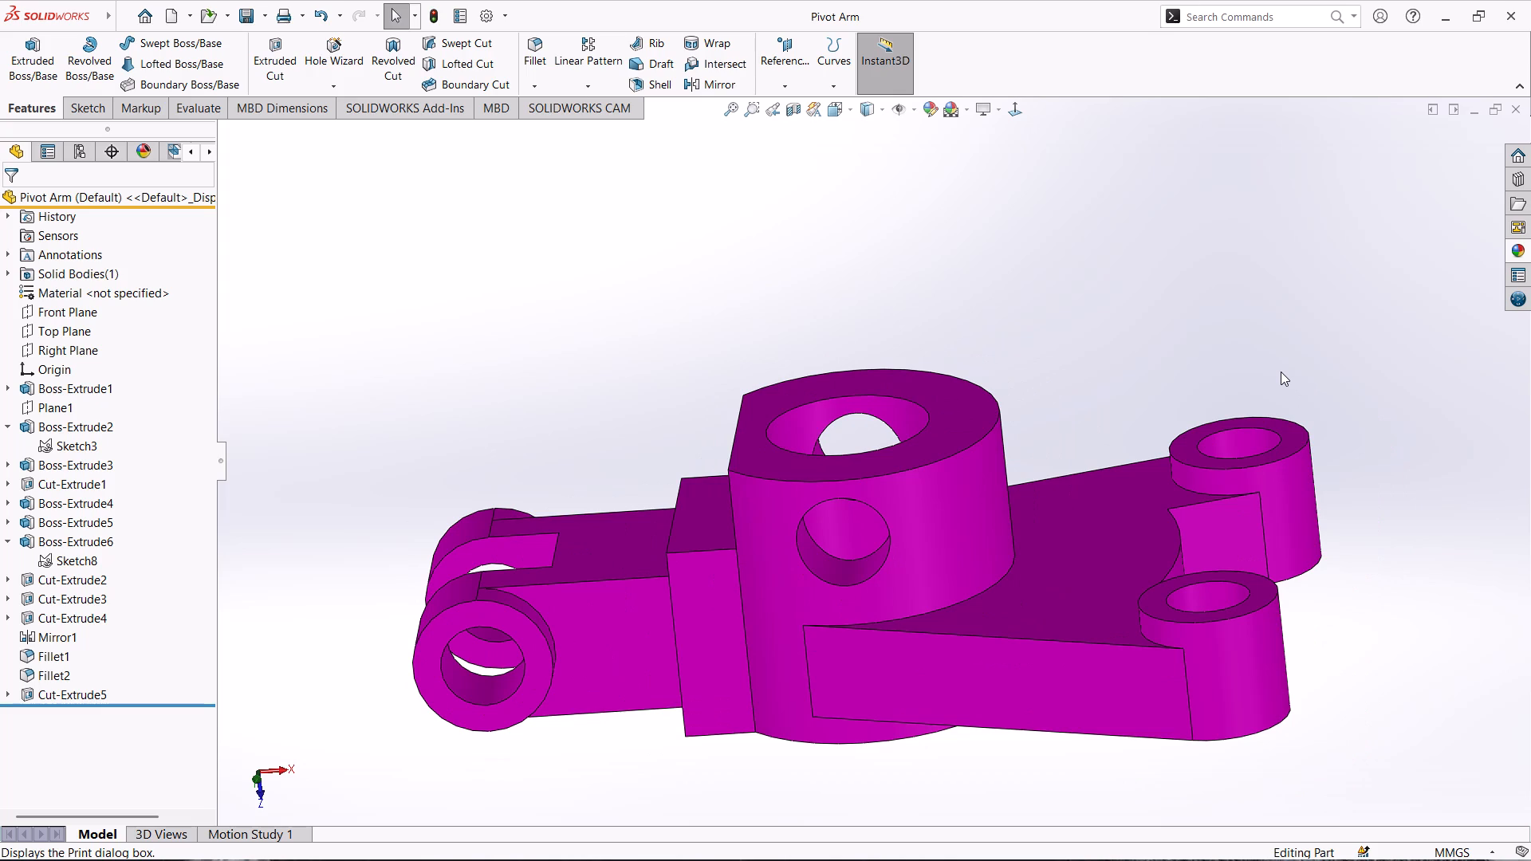
key(ctrl+s)
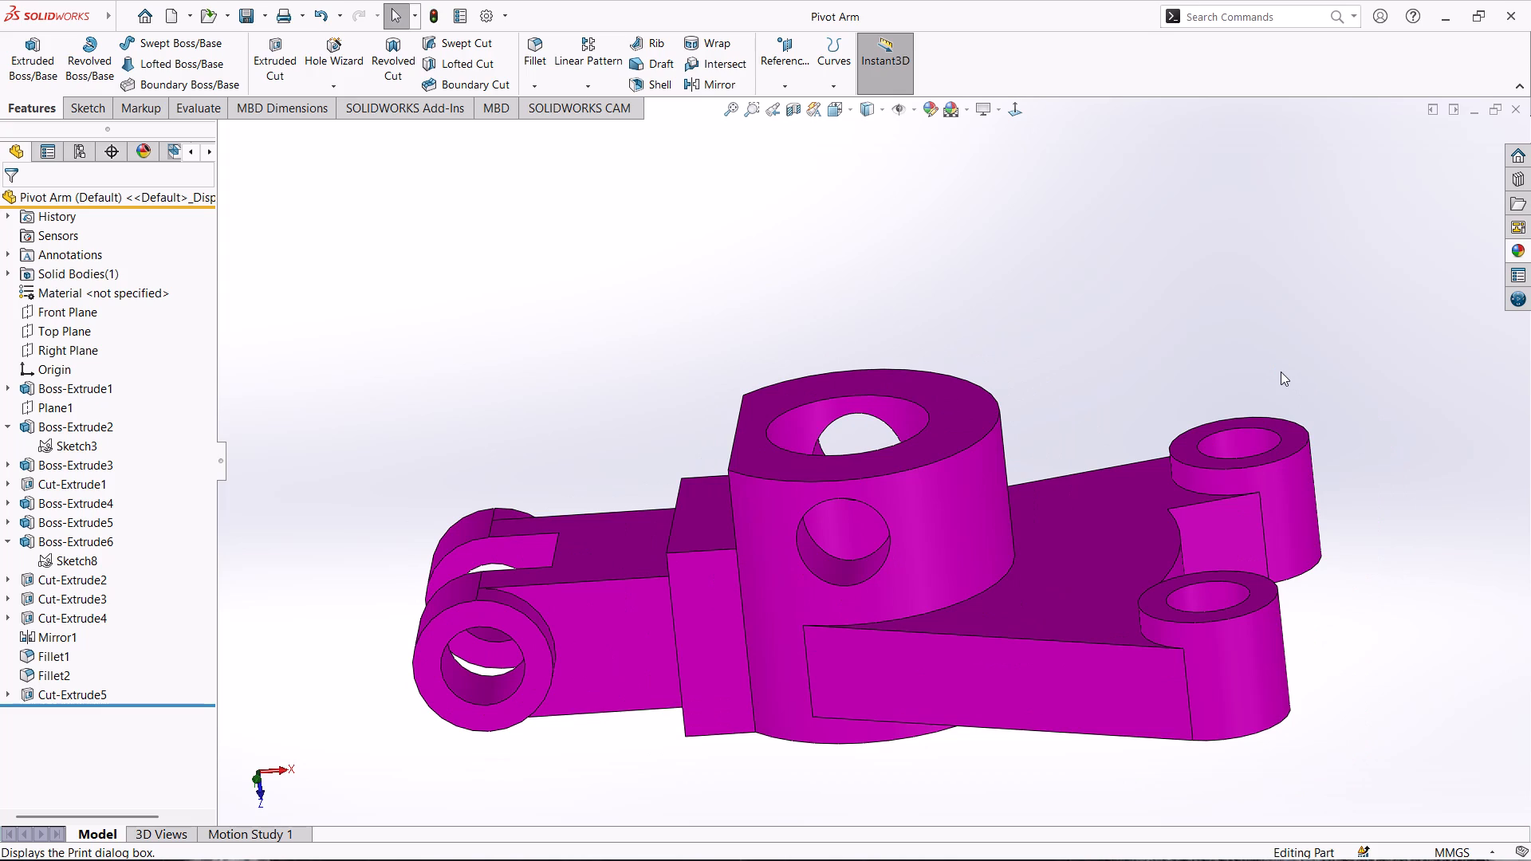